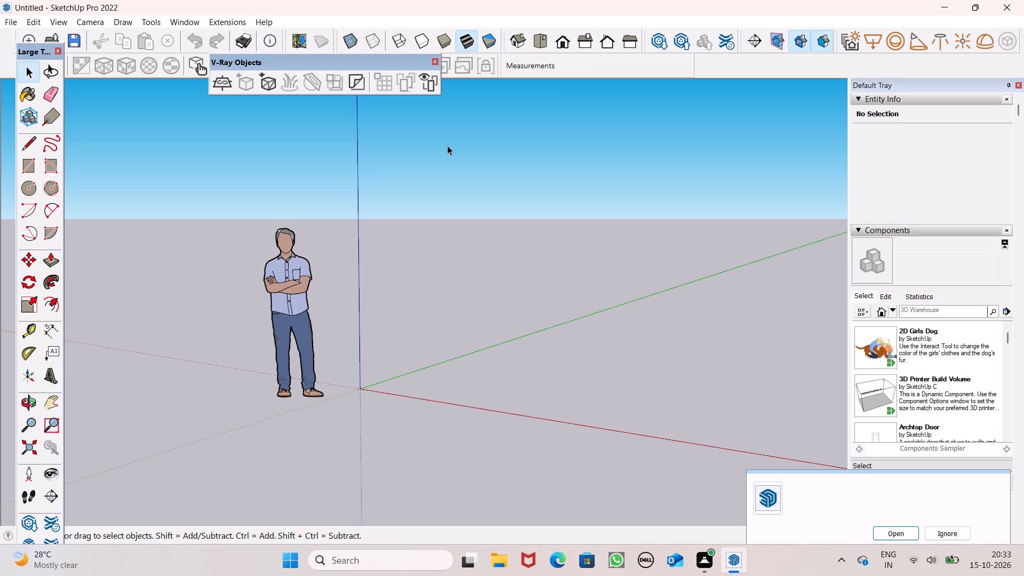
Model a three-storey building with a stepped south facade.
Switch the camera to the top view of the model with open drawing space beside the origin.
left_click(539, 38)
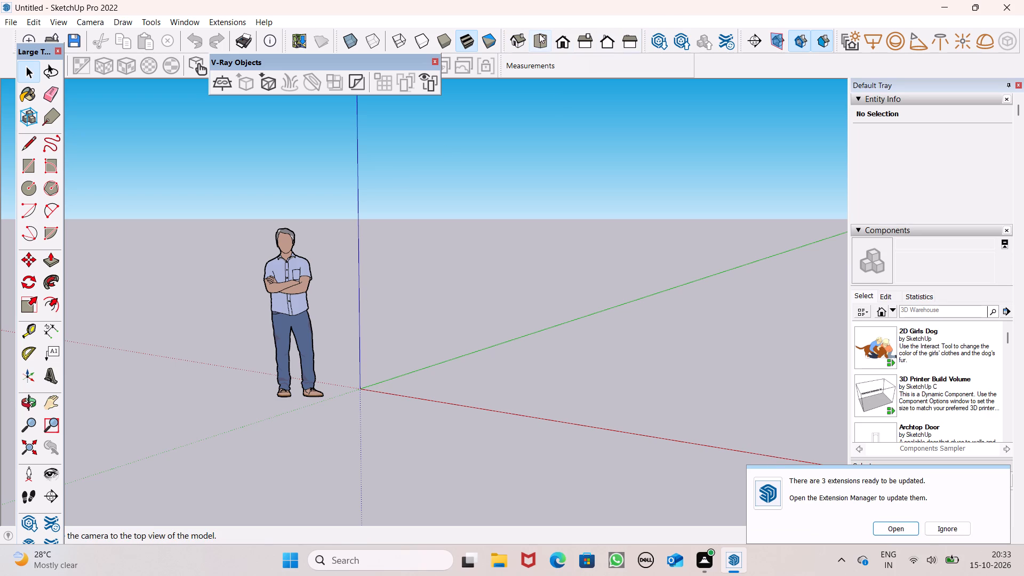
scroll(442, 388, "down", 9)
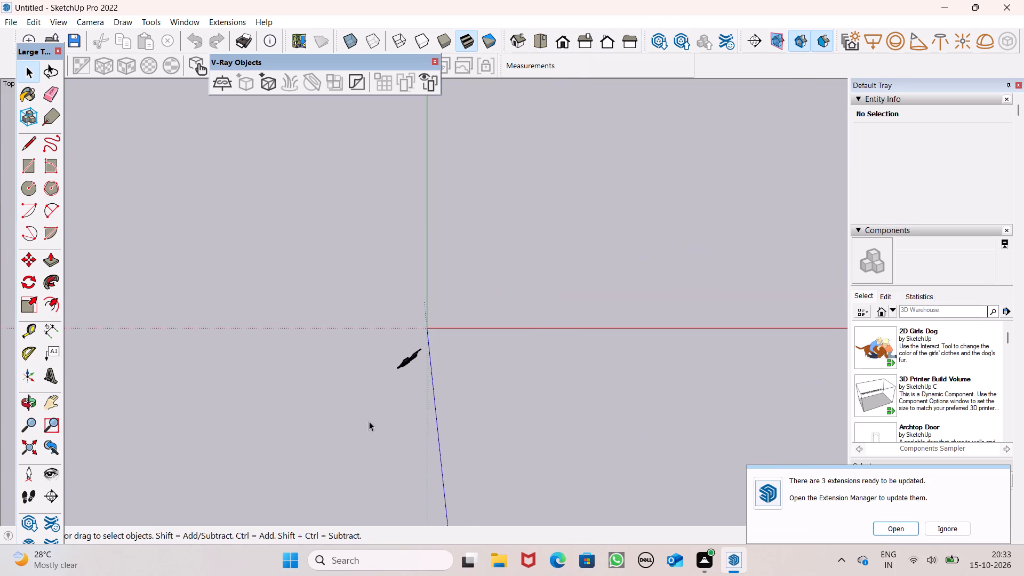
scroll(447, 388, "down", 8)
scroll(777, 342, "up", 3)
scroll(455, 396, "down", 13)
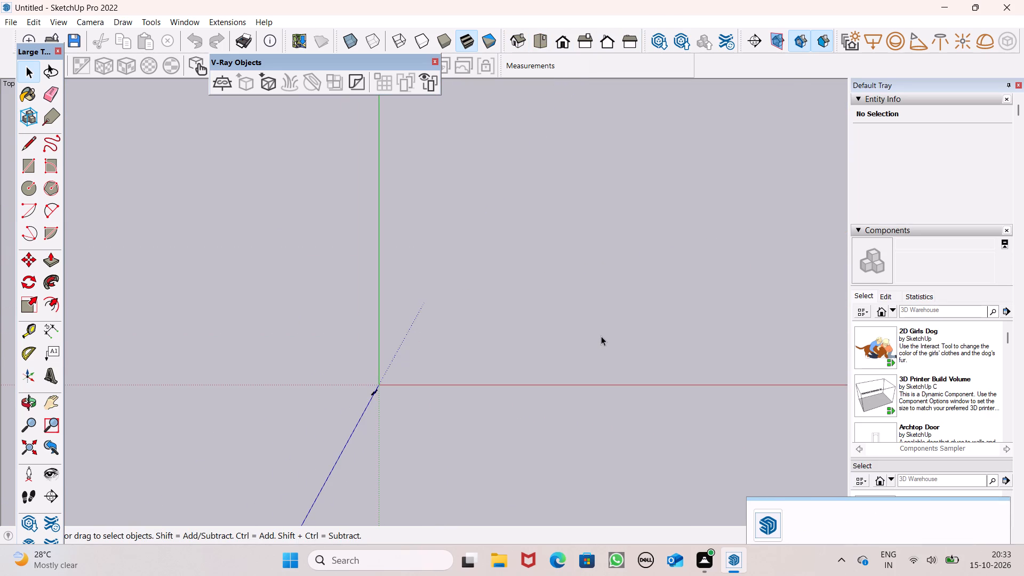
scroll(462, 331, "down", 6)
scroll(607, 349, "up", 8)
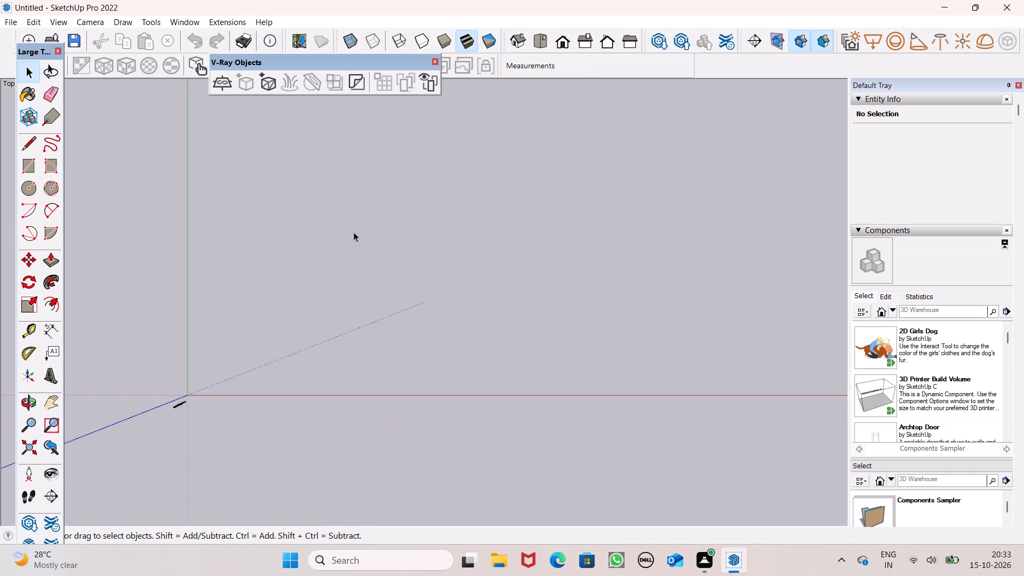
scroll(314, 201, "up", 5)
scroll(265, 273, "down", 1)
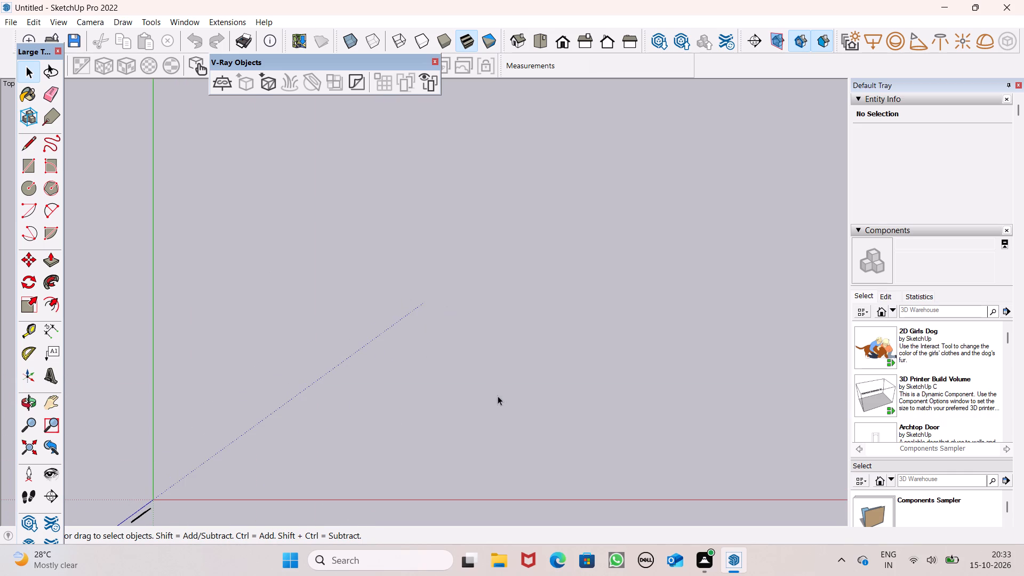
scroll(361, 308, "down", 1)
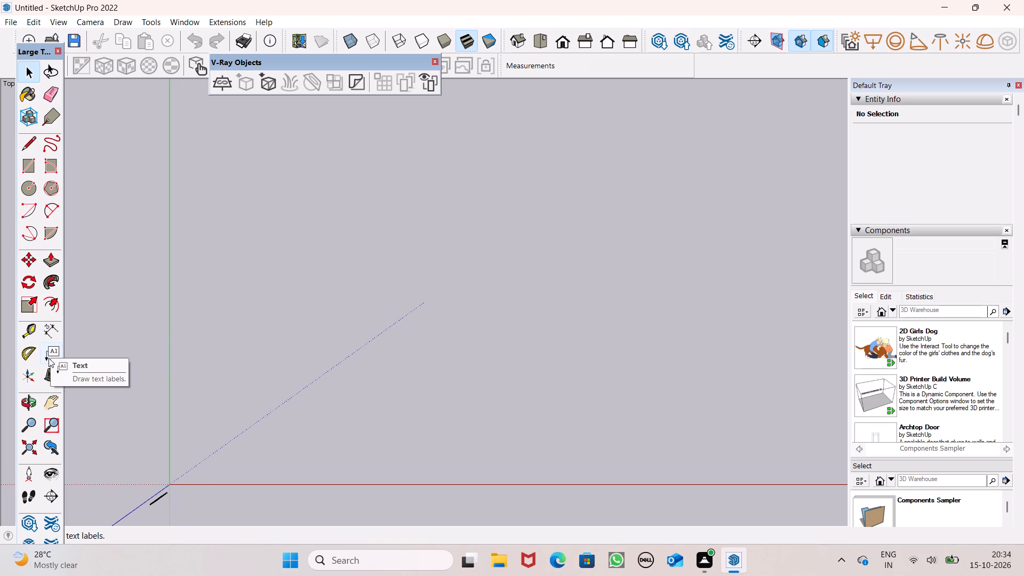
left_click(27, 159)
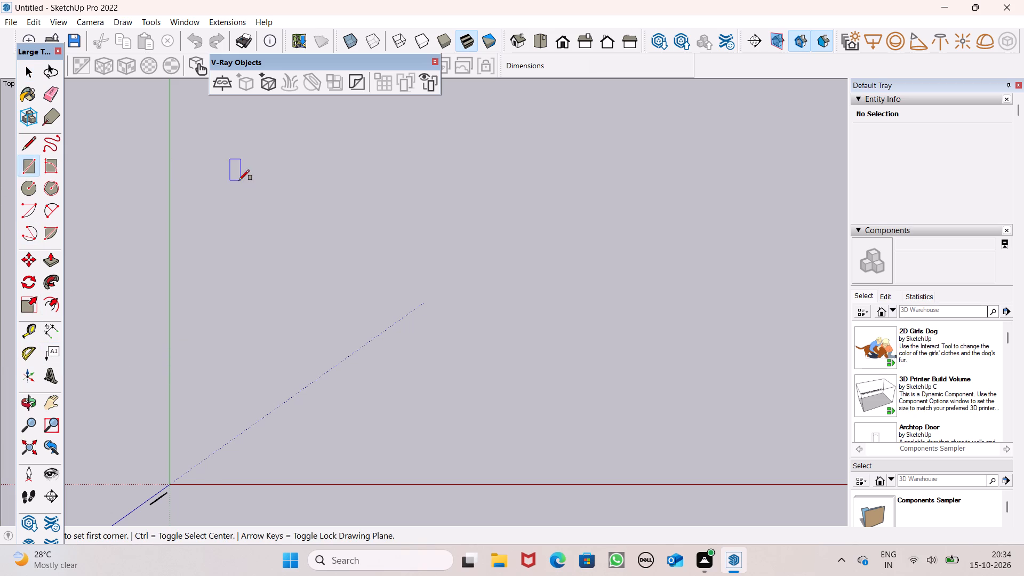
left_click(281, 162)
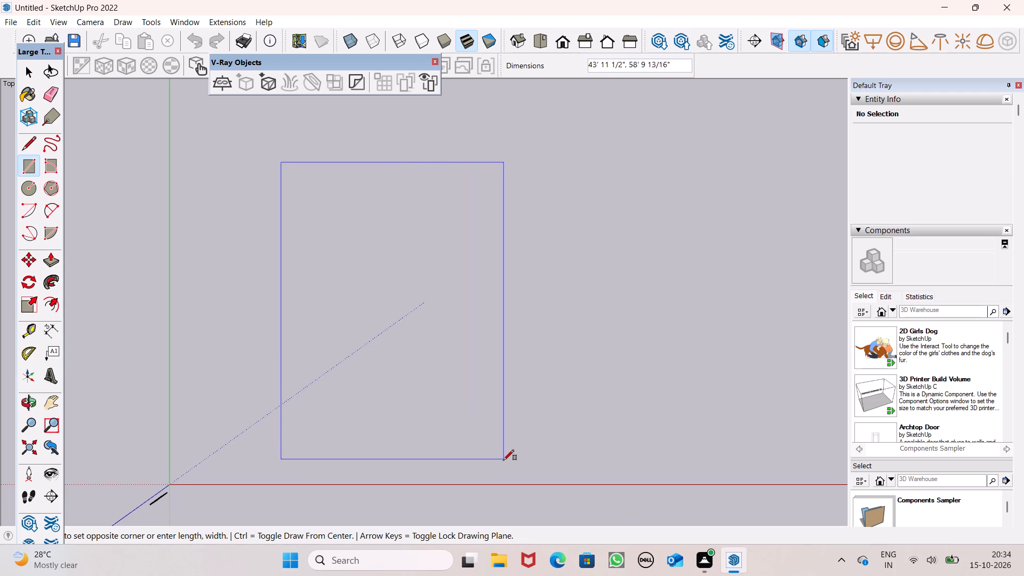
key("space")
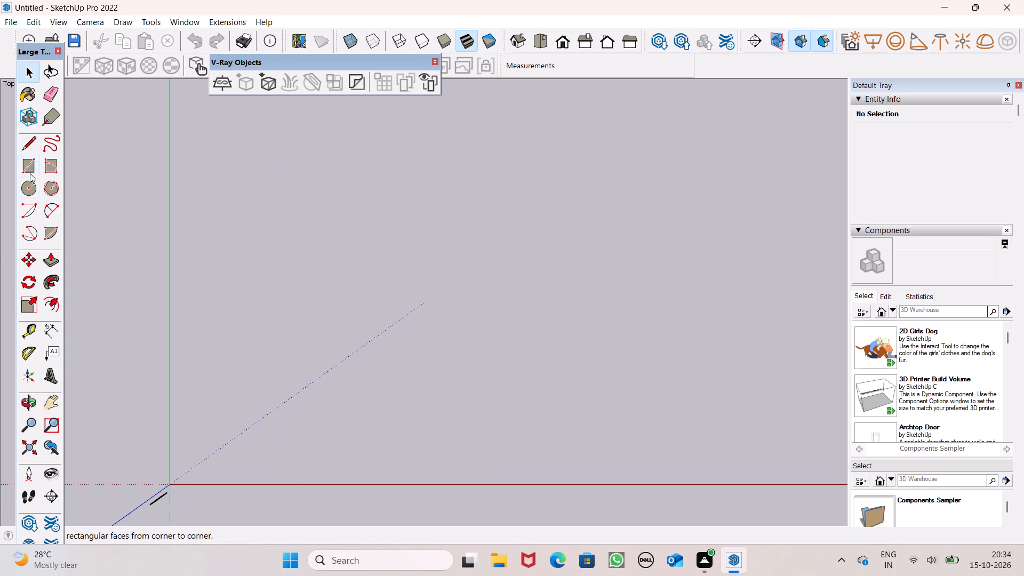
Draw a 40' by 50' rectangle on the ground plane, in the area between the positive red and green axes.
left_click(31, 173)
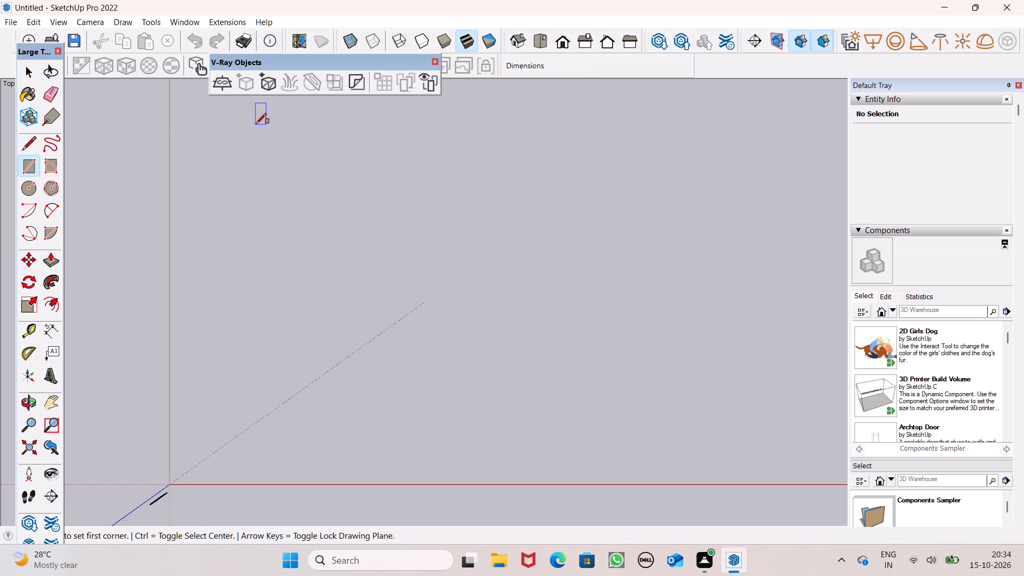
left_click(264, 110)
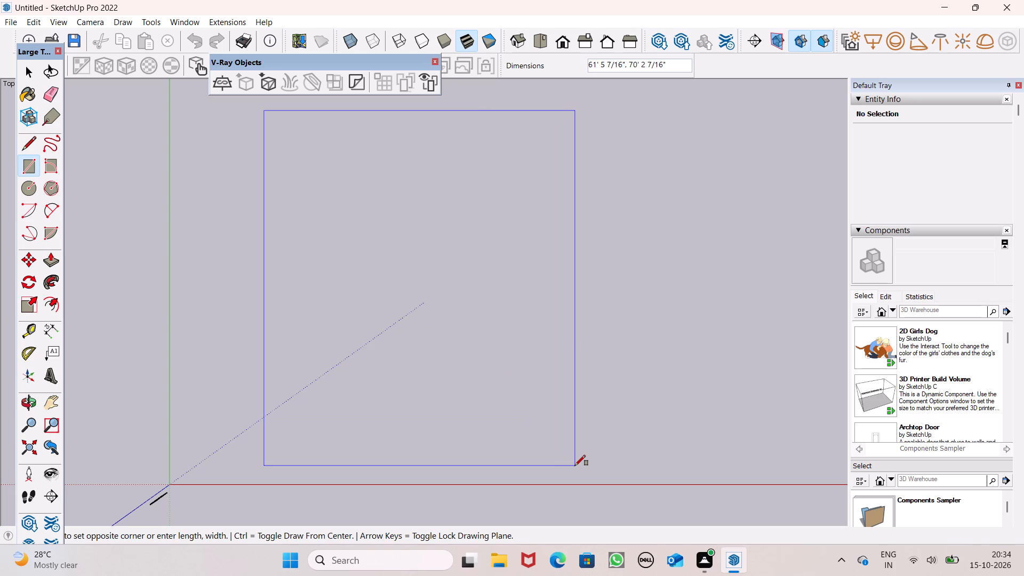
type("40',50'")
key("Return")
key("space")
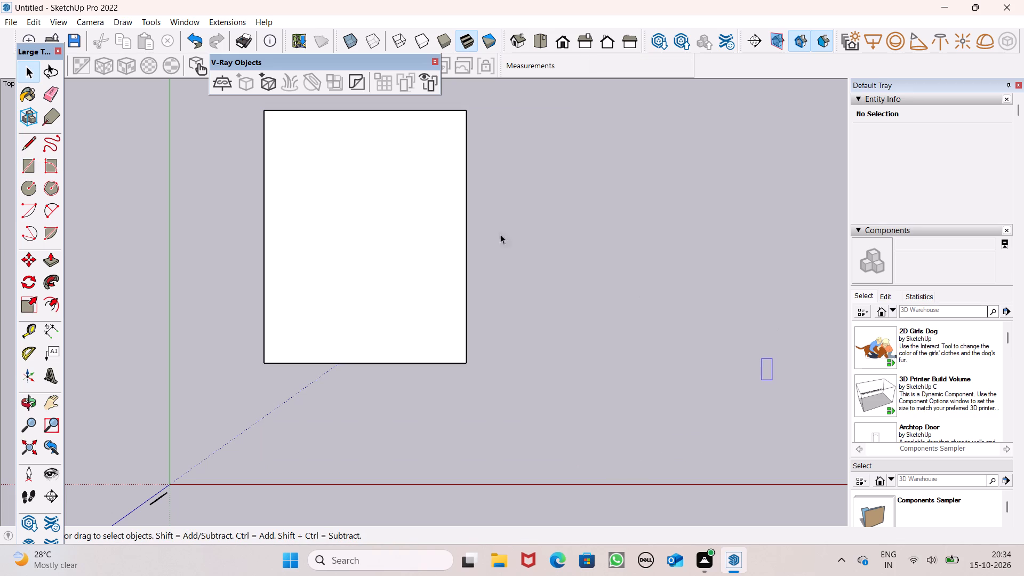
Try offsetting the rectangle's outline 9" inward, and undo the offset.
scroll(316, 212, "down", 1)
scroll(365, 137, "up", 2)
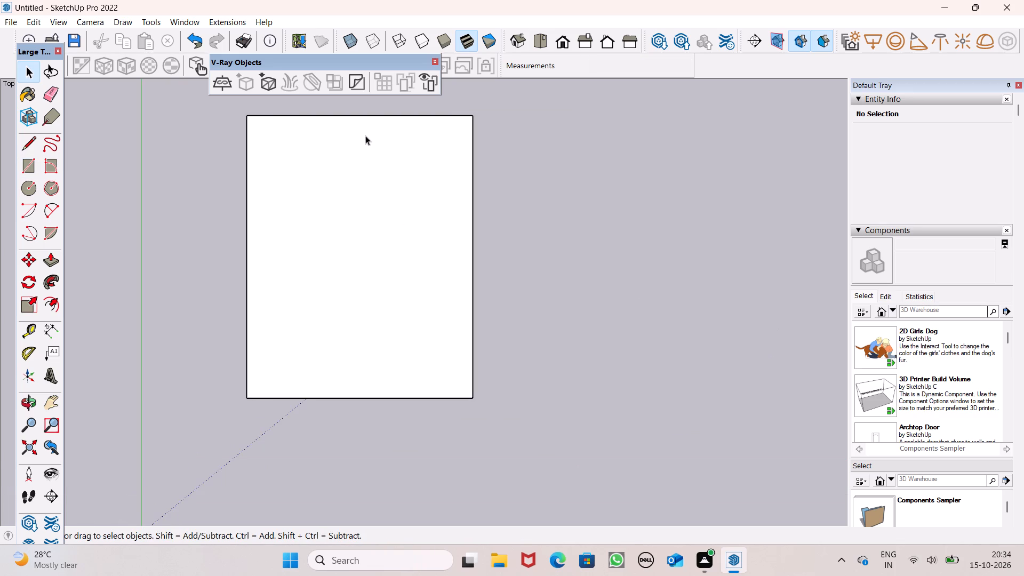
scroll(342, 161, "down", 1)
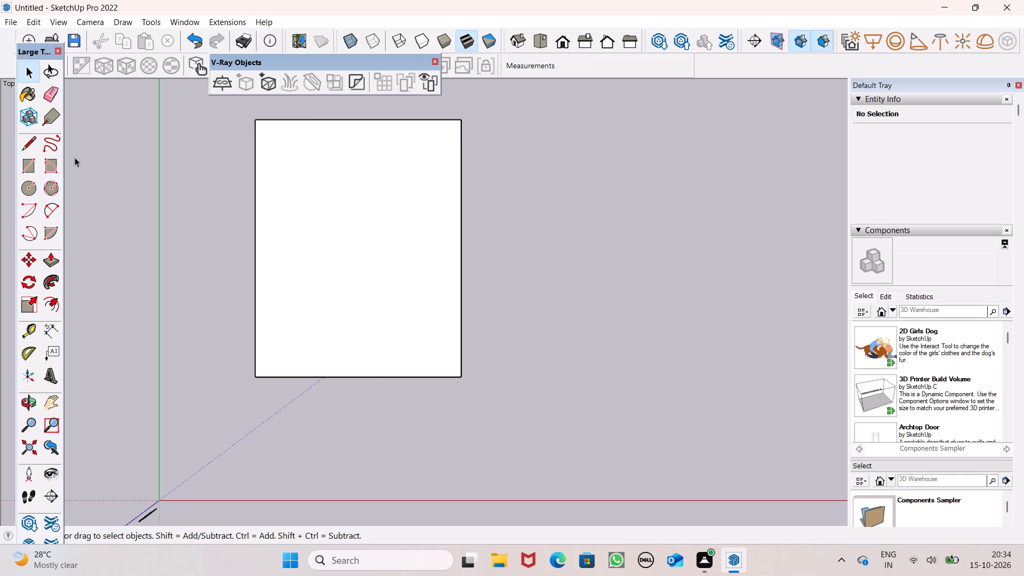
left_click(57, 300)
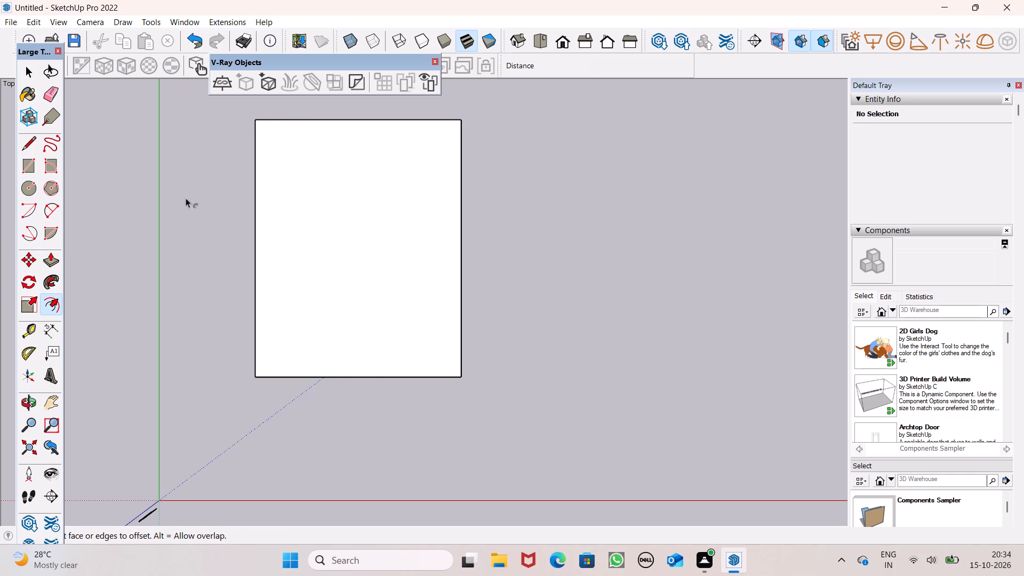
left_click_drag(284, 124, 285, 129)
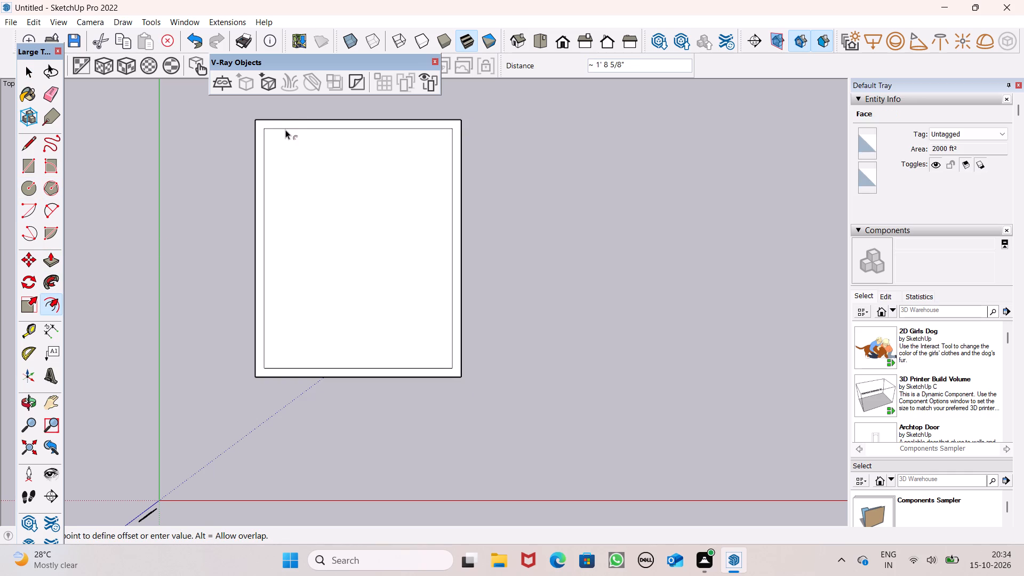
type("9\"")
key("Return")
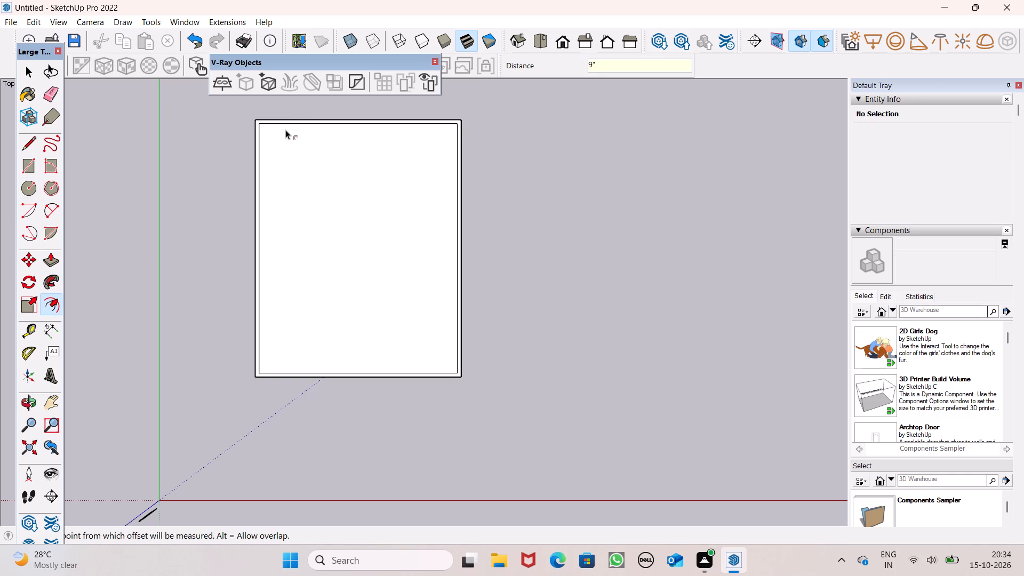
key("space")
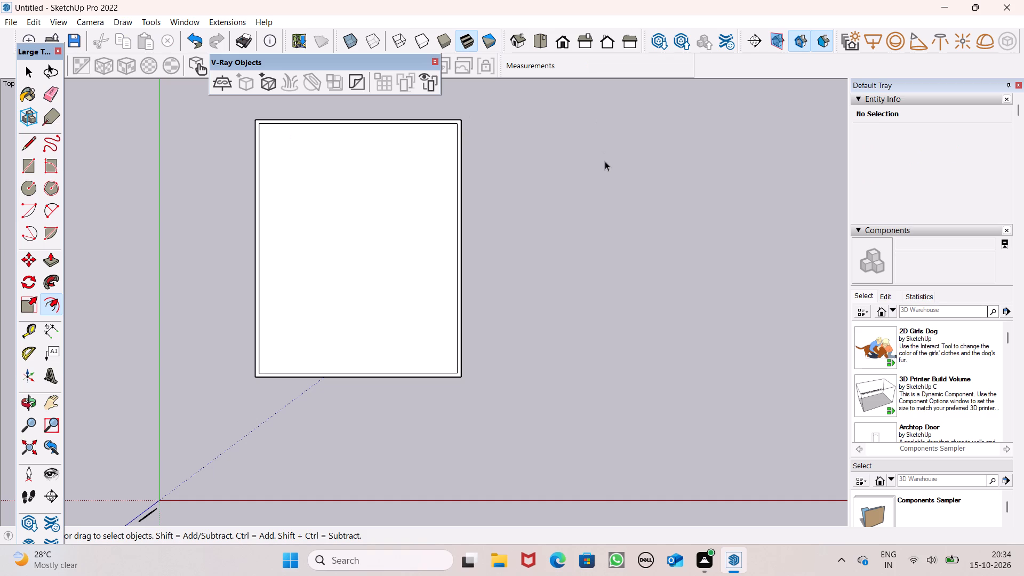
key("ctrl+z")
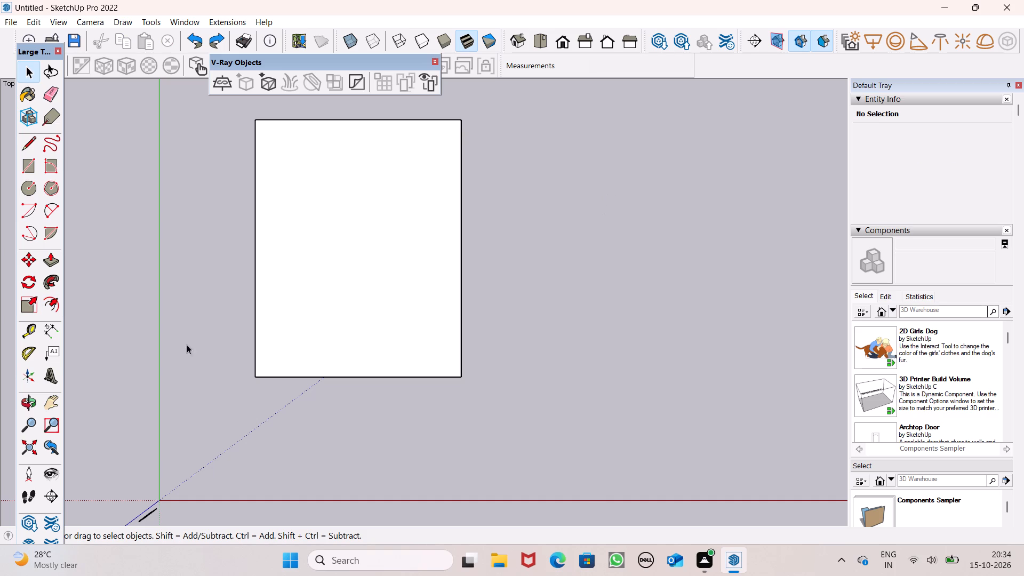
Push/Pull the rectangular face up 9" to form a floor slab.
left_click(54, 263)
left_click_drag(285, 343, 283, 336)
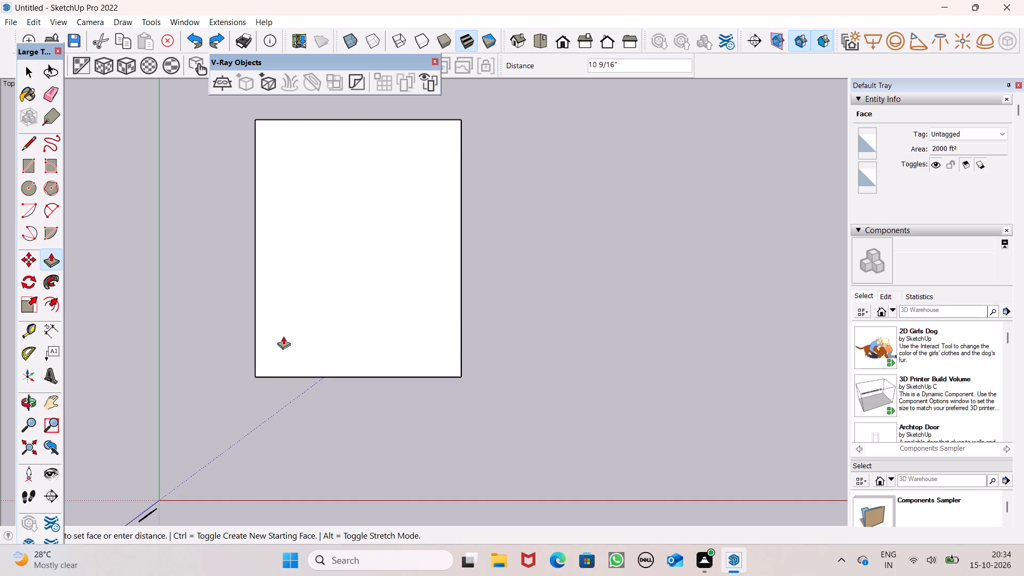
left_click_drag(283, 336, 281, 331)
type("9\"")
key("Return")
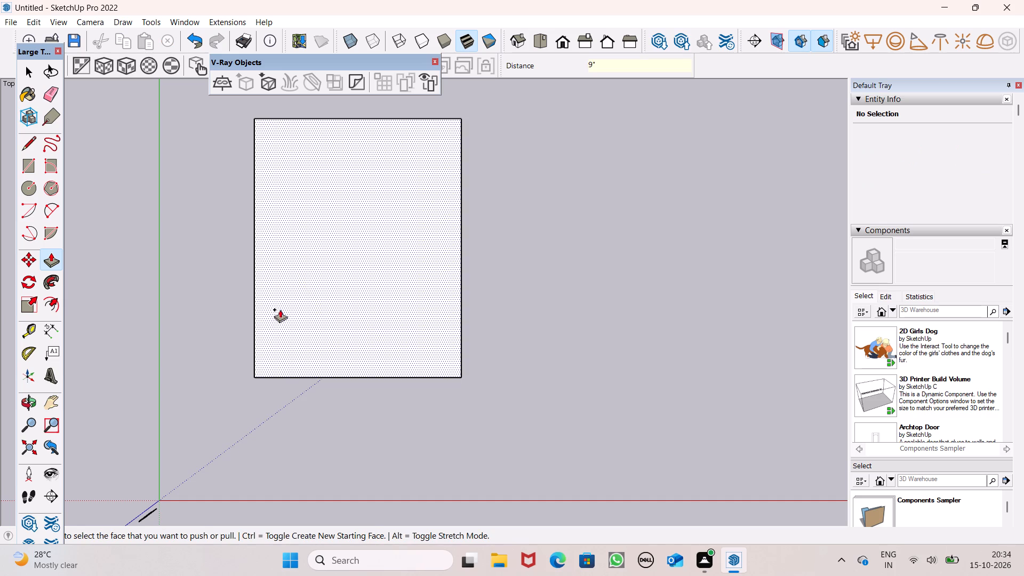
scroll(305, 280, "down", 3)
middle_click_drag(377, 322, 401, 125)
middle_click_drag(309, 351, 333, 217)
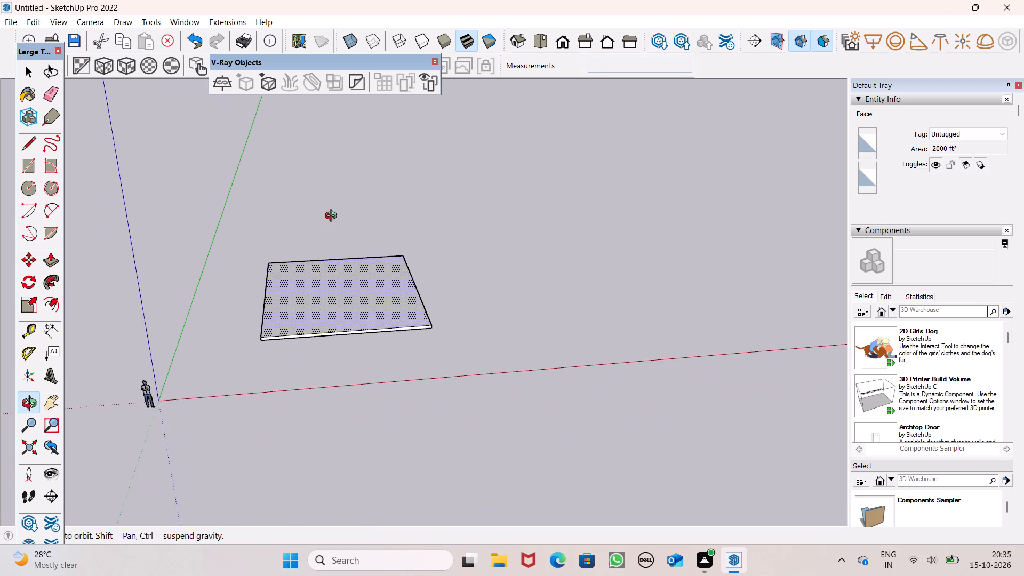
middle_click_drag(333, 217, 267, 405)
key("space")
Offset the slab's top face outline 9" inward to mark the outer wall thickness.
middle_click_drag(288, 402, 297, 460)
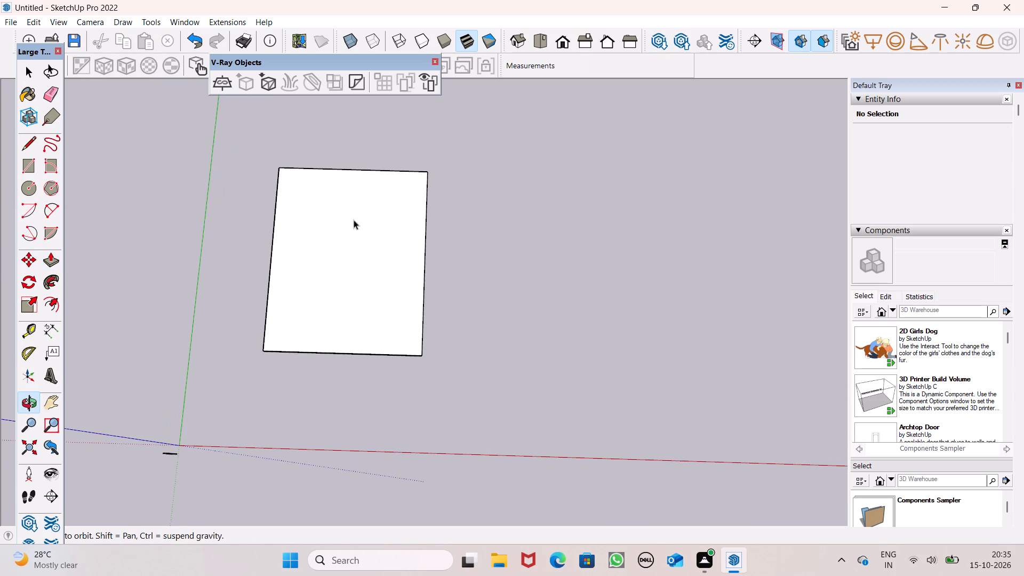
scroll(350, 301, "up", 1)
middle_click_drag(351, 307, 338, 410)
left_click(49, 305)
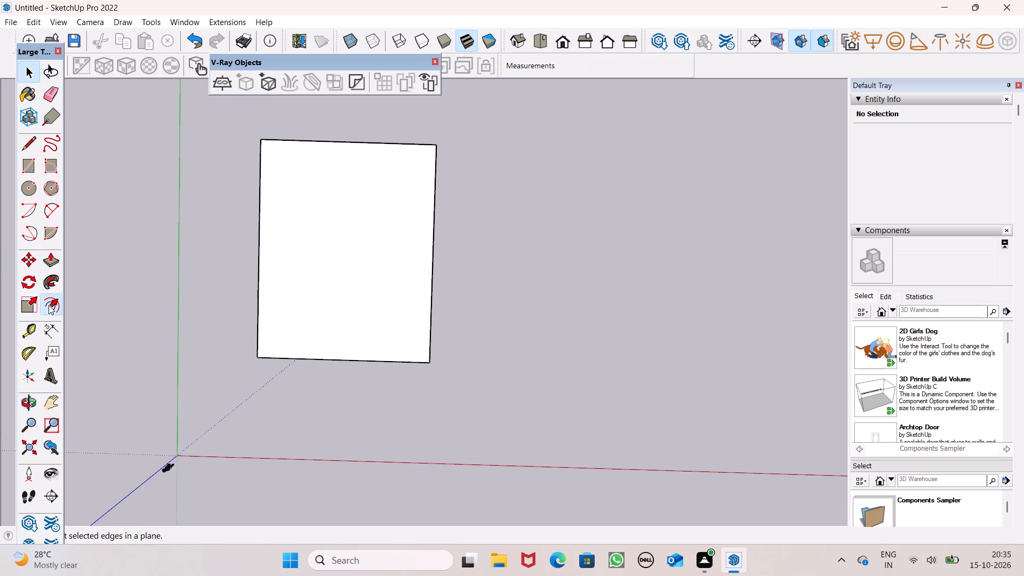
left_click(287, 151)
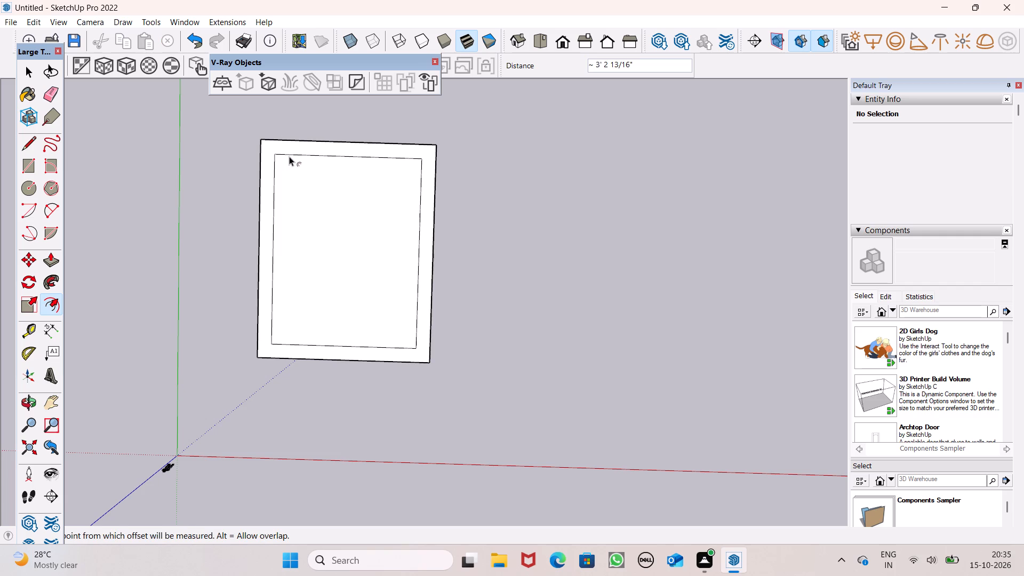
type("9\"")
key("Return")
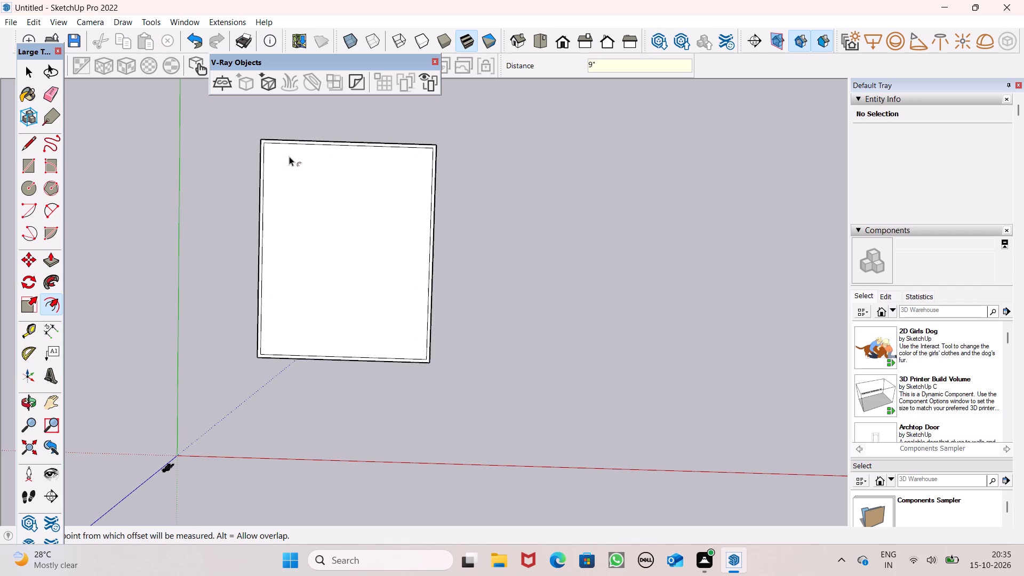
key("space")
key("space")
key("space")
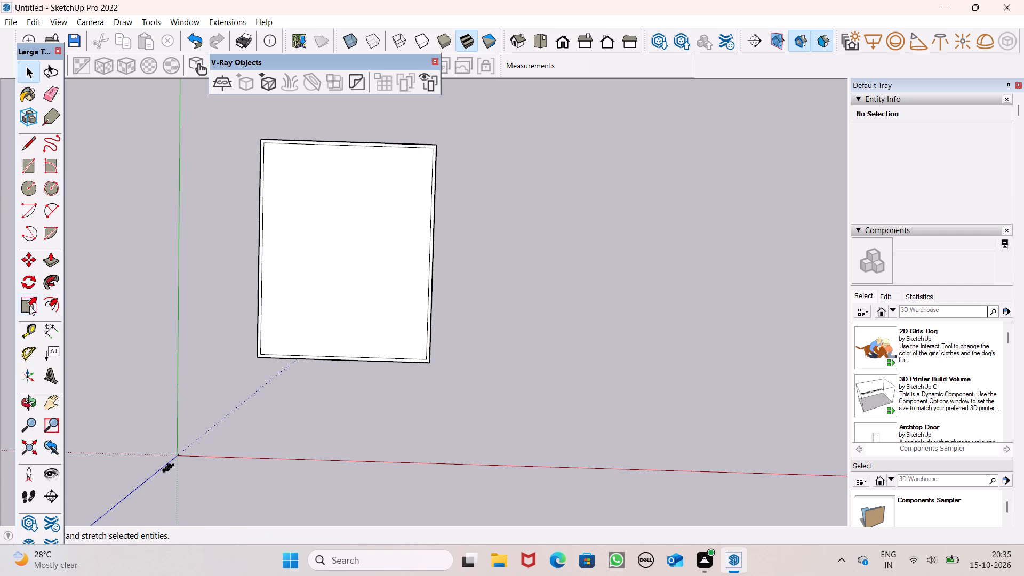
Place a Tape Measure guide parallel to the slab's long edge nearest the green axis, about 21' 7" from it.
left_click(30, 325)
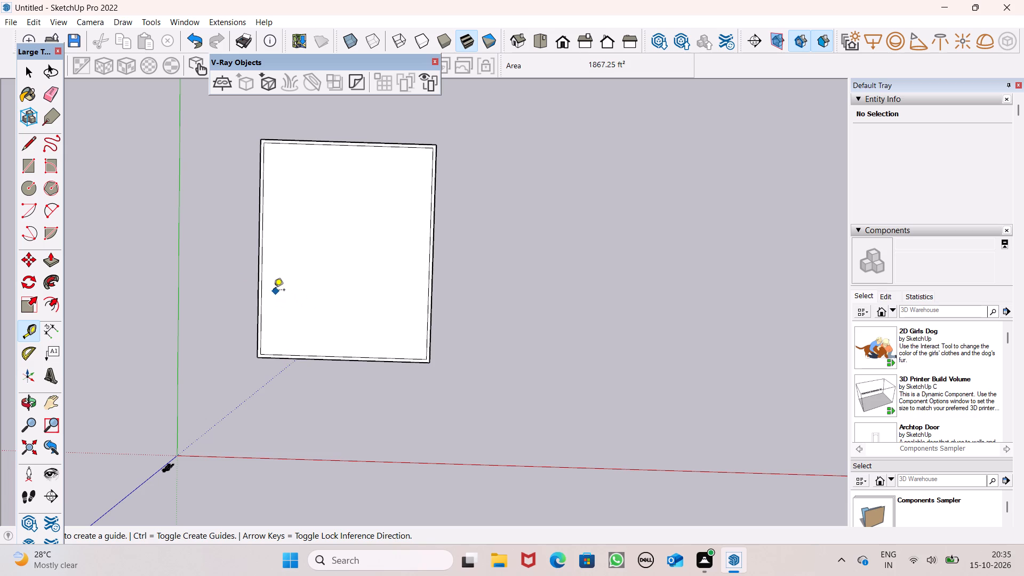
left_click(260, 286)
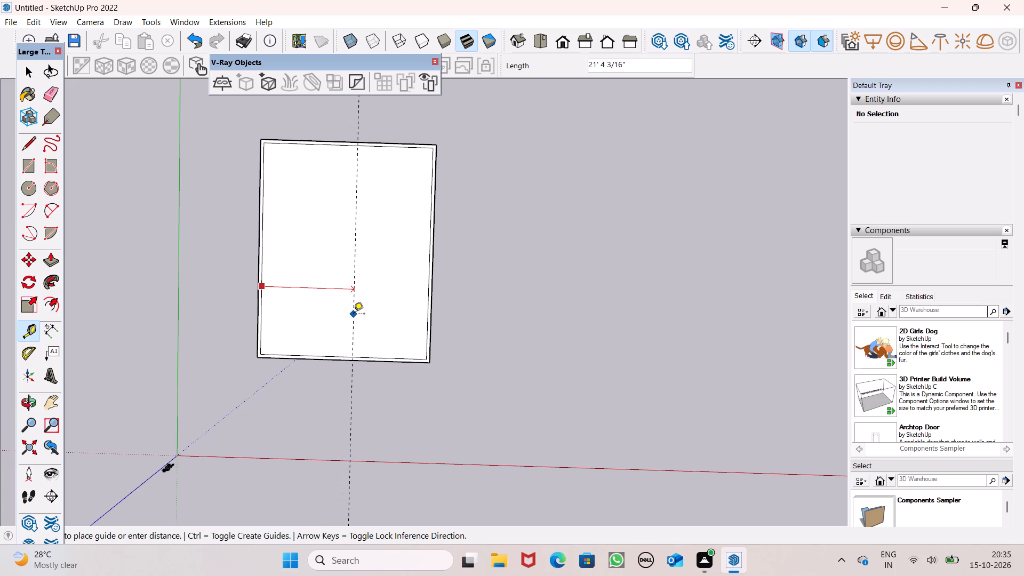
left_click(355, 313)
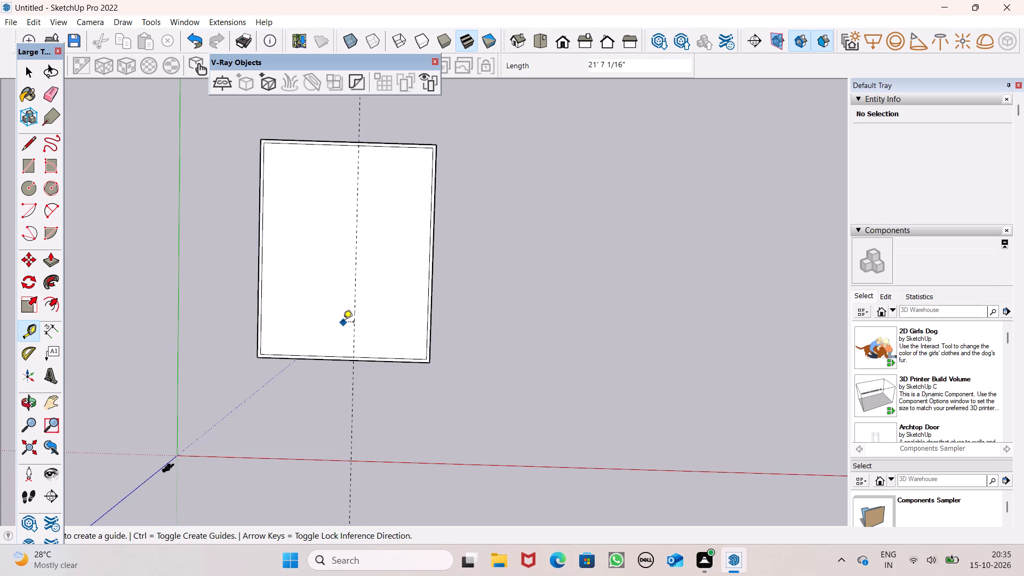
key("space")
key("Escape")
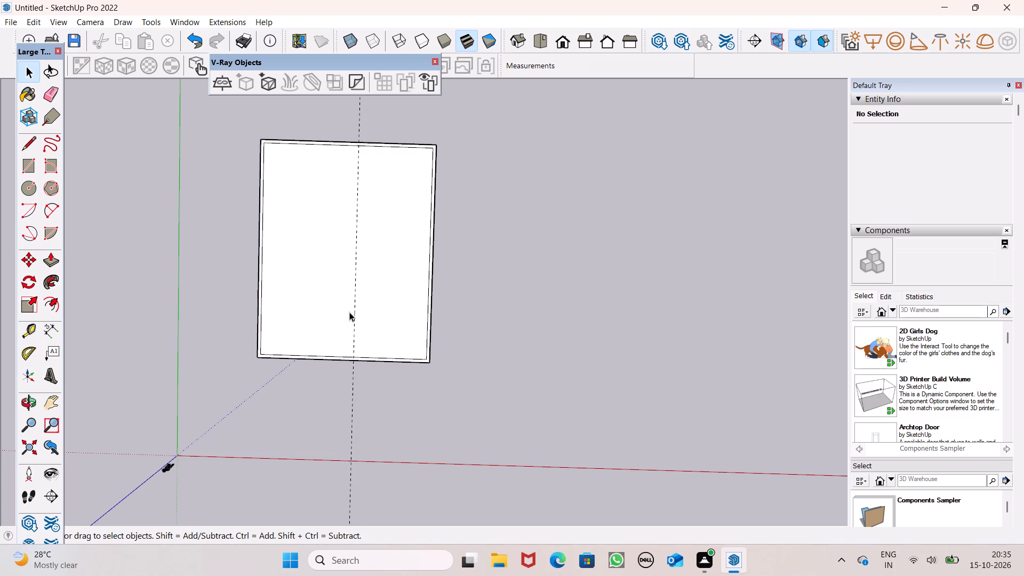
Add a second parallel guide 6" from the first, on the side toward the green axis.
left_click(28, 326)
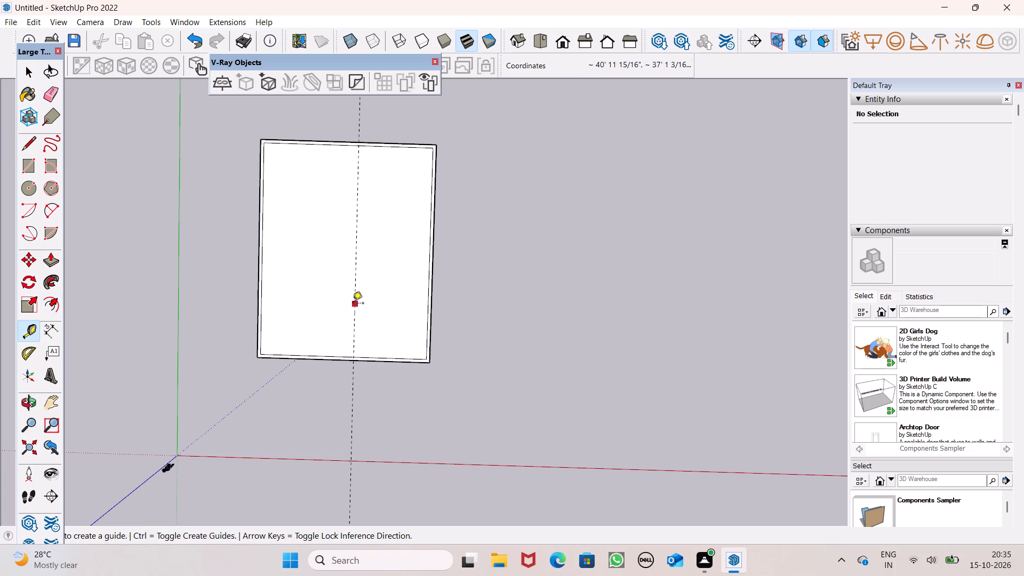
left_click(353, 303)
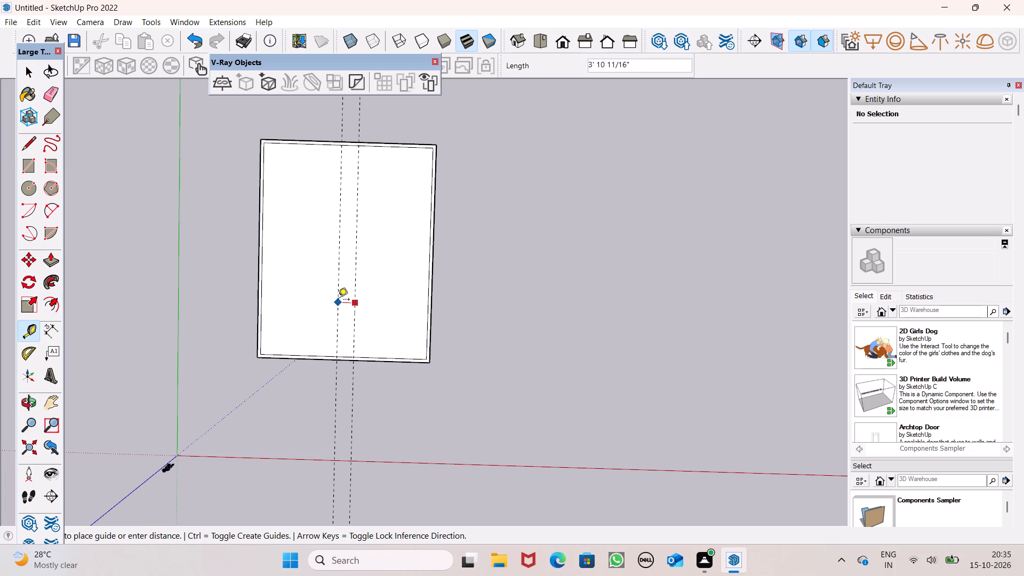
key("9")
key("BackSpace")
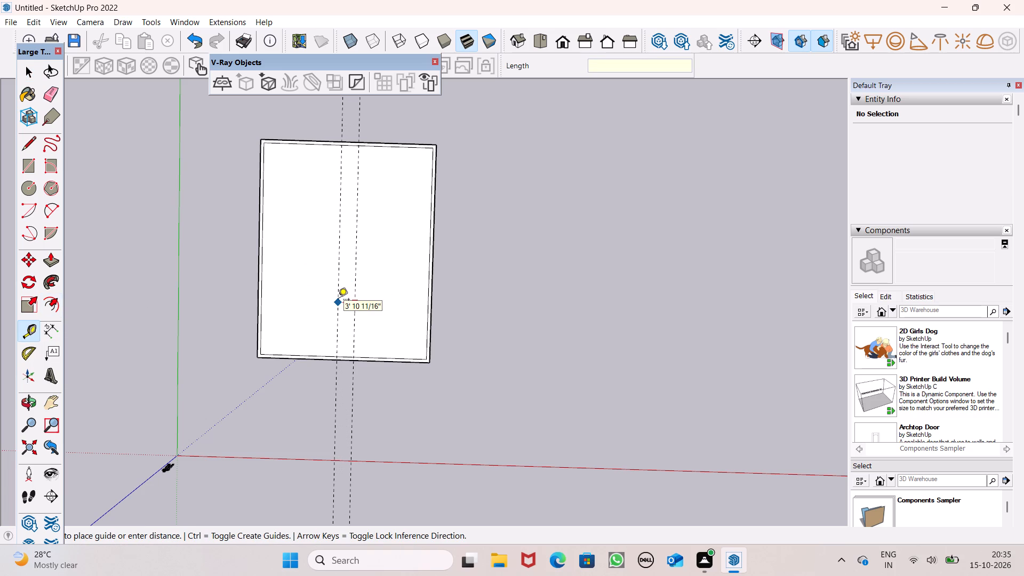
type("6\"")
key("Return")
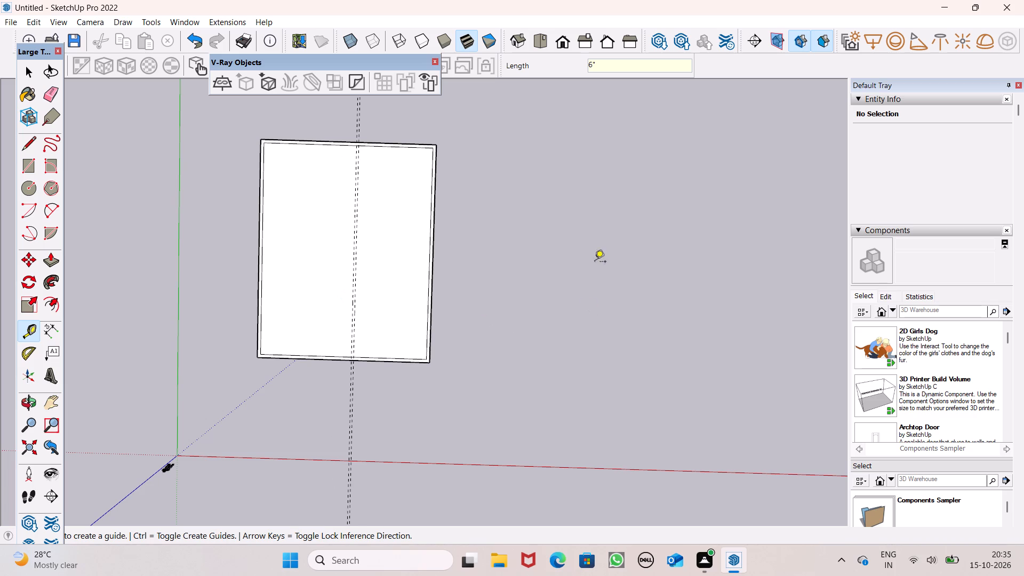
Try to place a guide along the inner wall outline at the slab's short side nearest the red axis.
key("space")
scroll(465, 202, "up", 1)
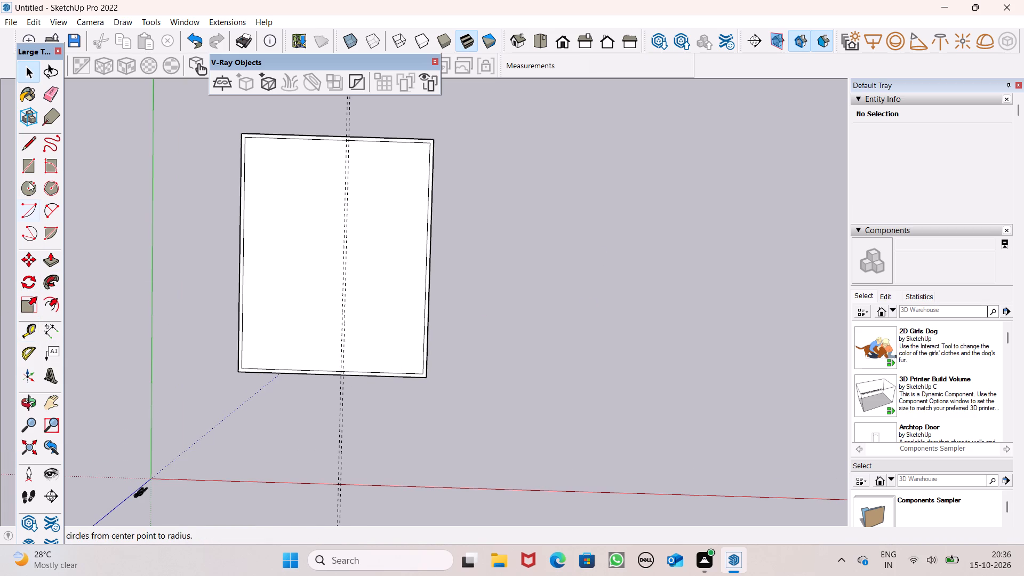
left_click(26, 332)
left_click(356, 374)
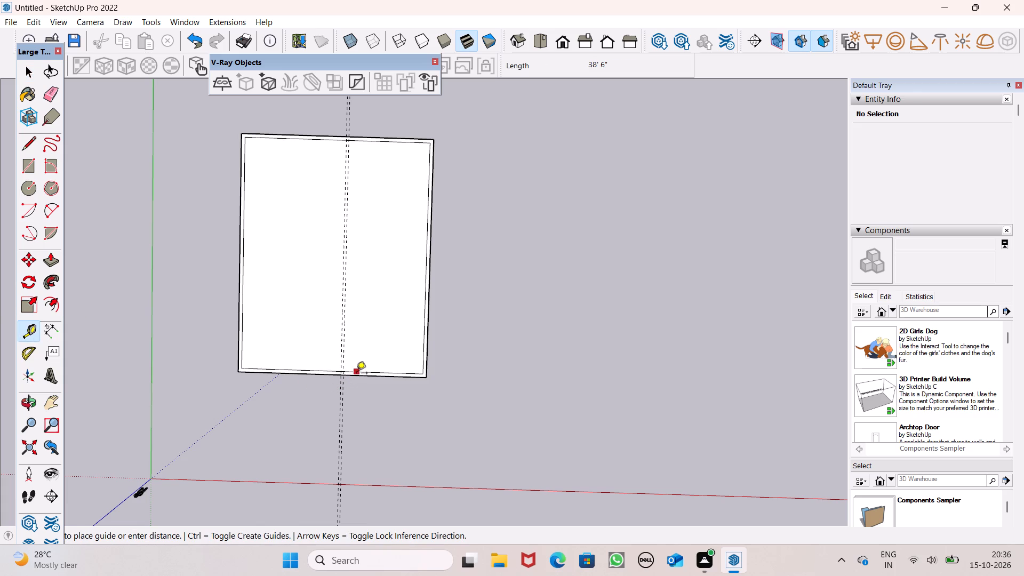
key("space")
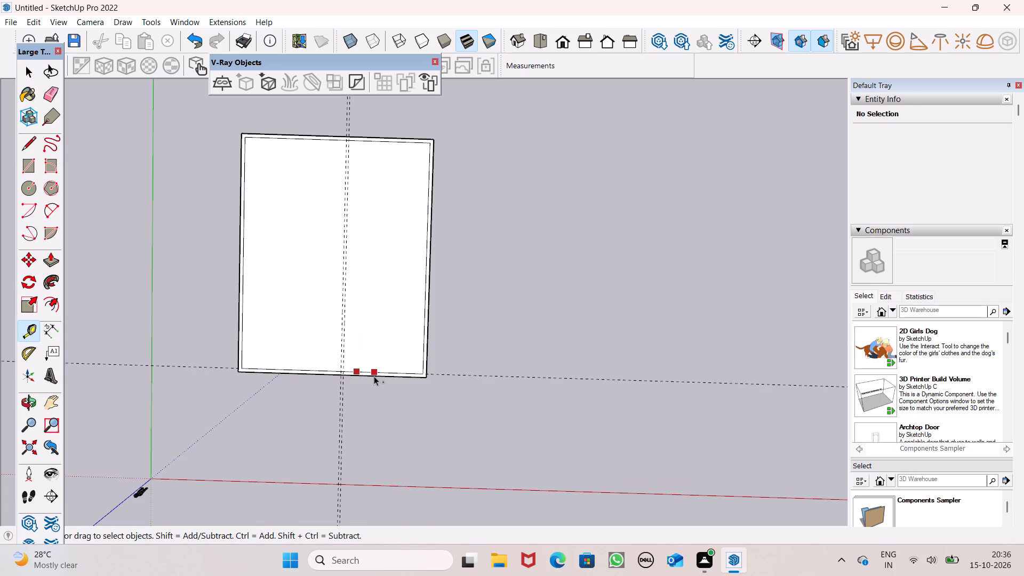
Undo the new guide and the earlier pair of parallel partition guides.
key("ctrl+z")
key("ctrl+z")
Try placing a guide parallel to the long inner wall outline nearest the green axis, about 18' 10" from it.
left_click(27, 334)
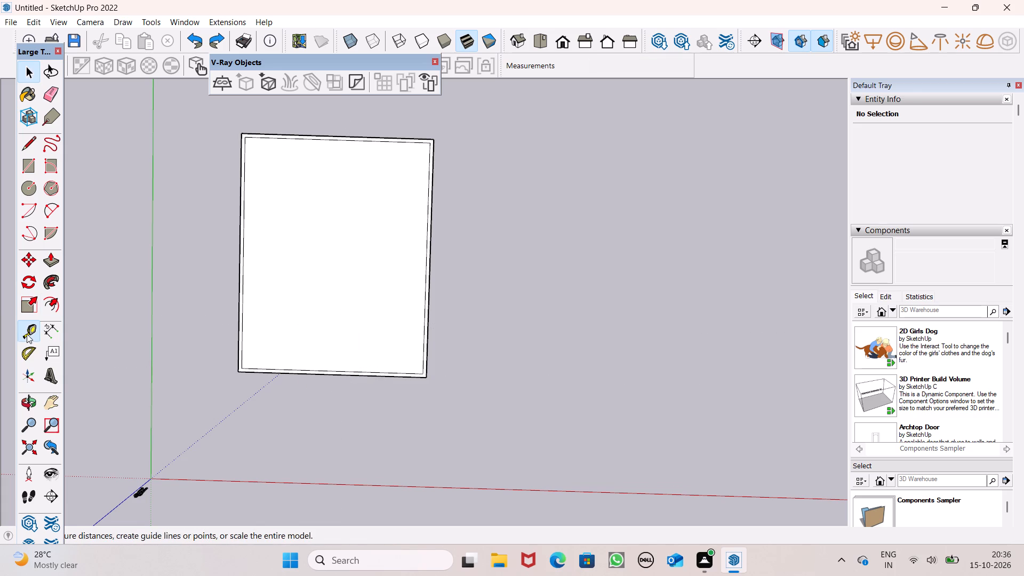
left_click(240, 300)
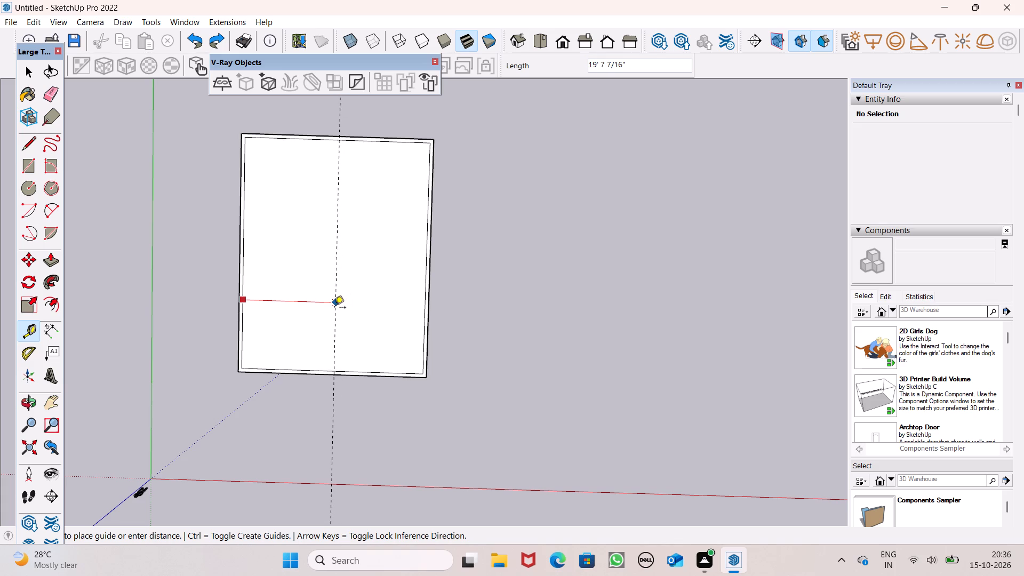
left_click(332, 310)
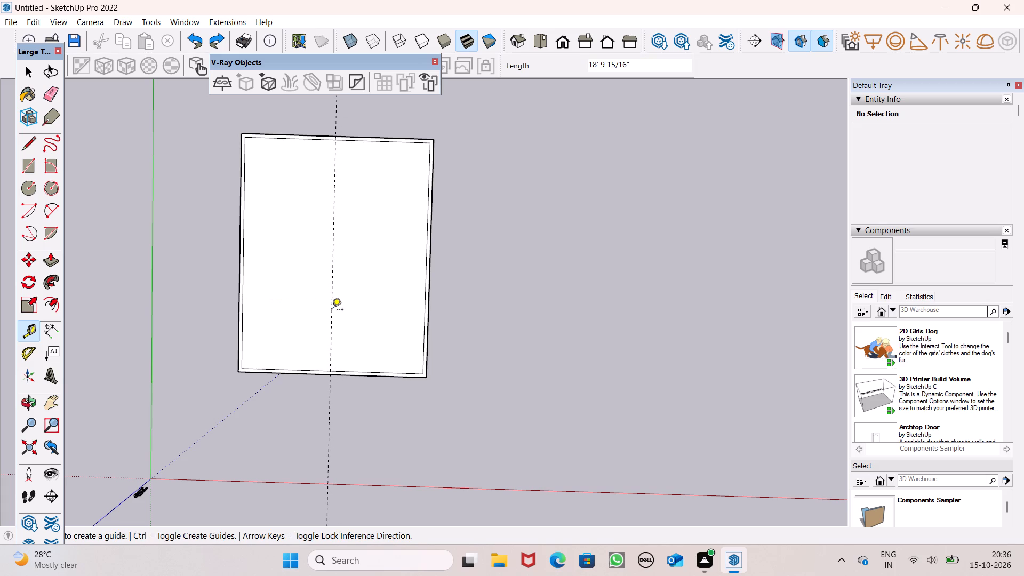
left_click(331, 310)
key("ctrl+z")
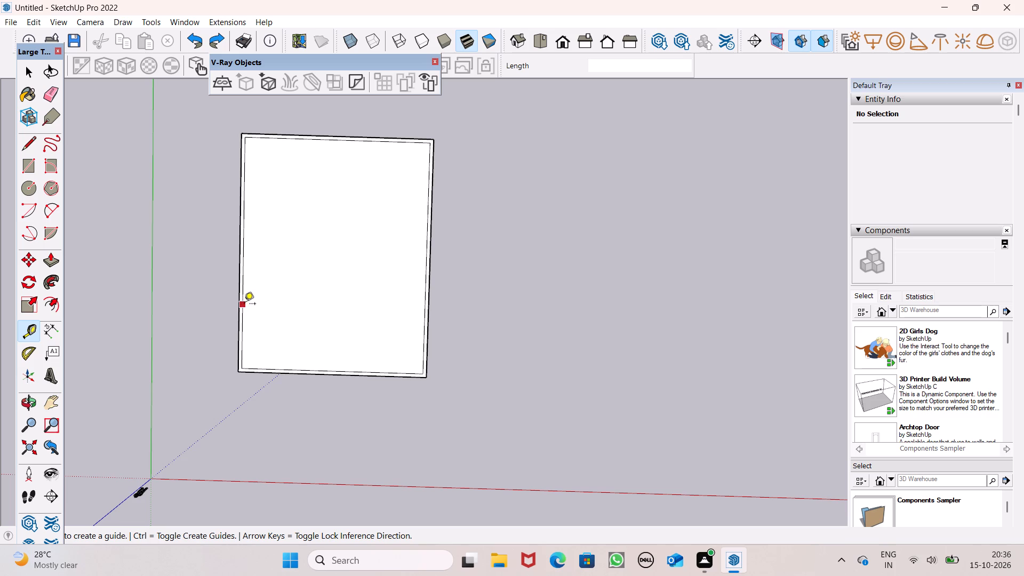
Place a Tape Measure guide parallel to the long inner wall outline nearest the green axis, about 20' 7" from it.
left_click(244, 273)
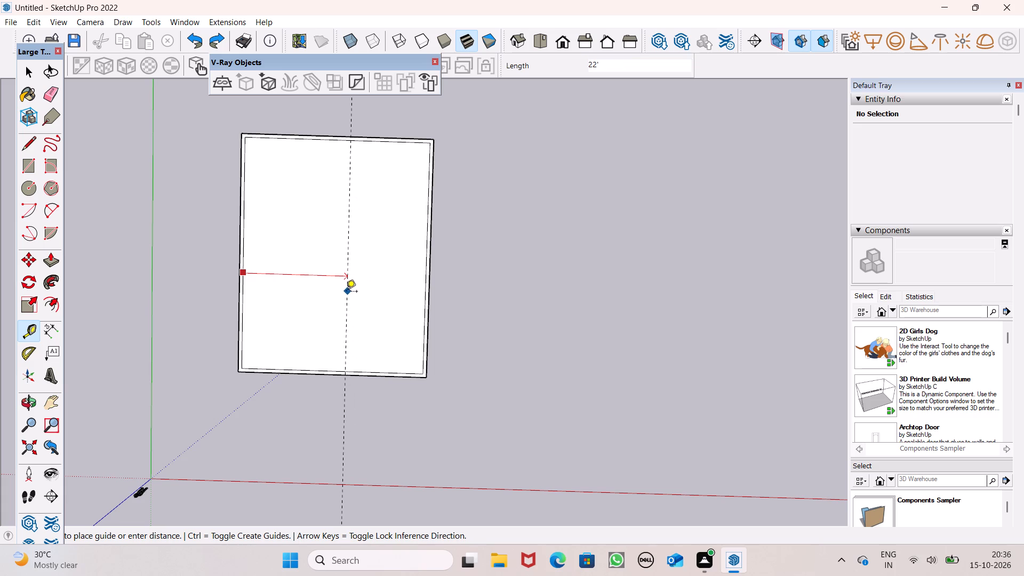
left_click(340, 295)
Add a second parallel guide 6" from the first, on the side toward the green axis.
left_click(340, 294)
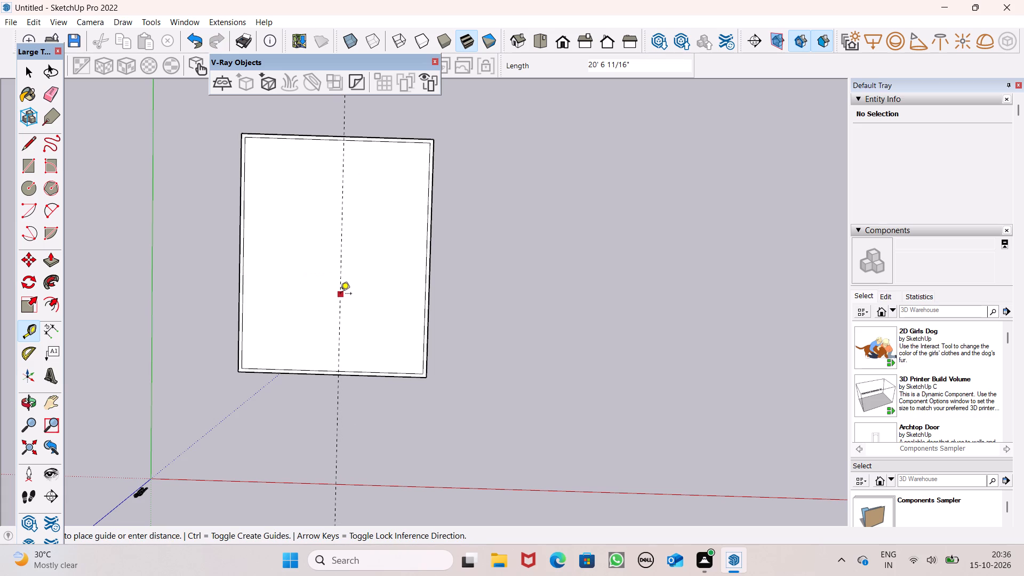
type("6\"")
key("Return")
key("space")
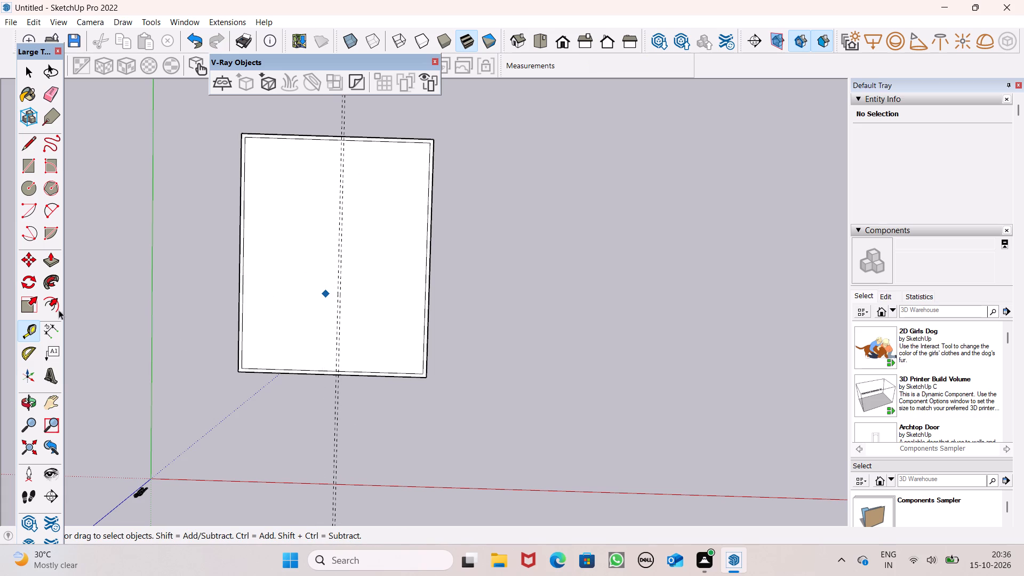
Place a guide parallel to the short inner wall outline nearest the red axis, about 13' 7" from it.
left_click(27, 329)
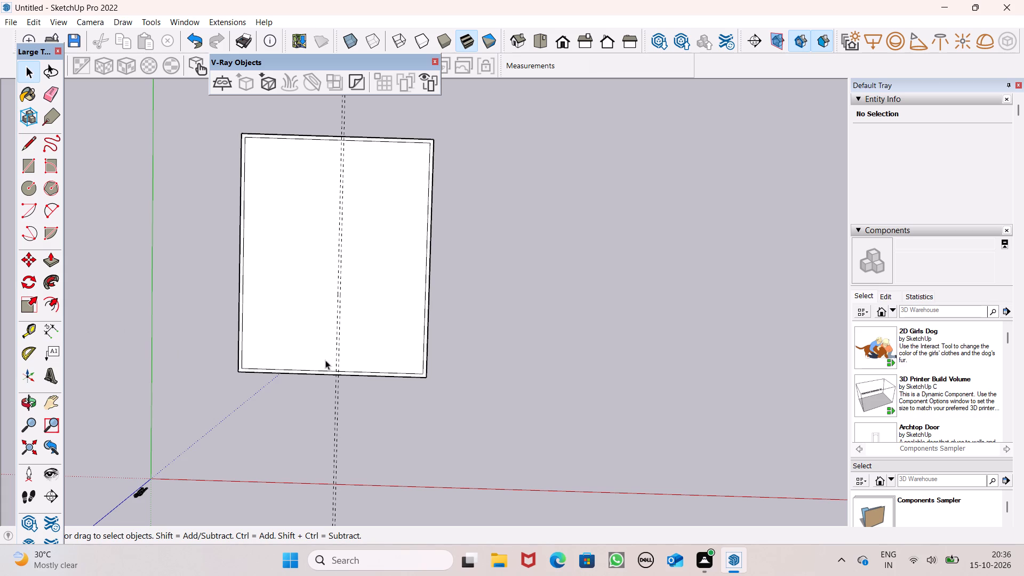
left_click(30, 328)
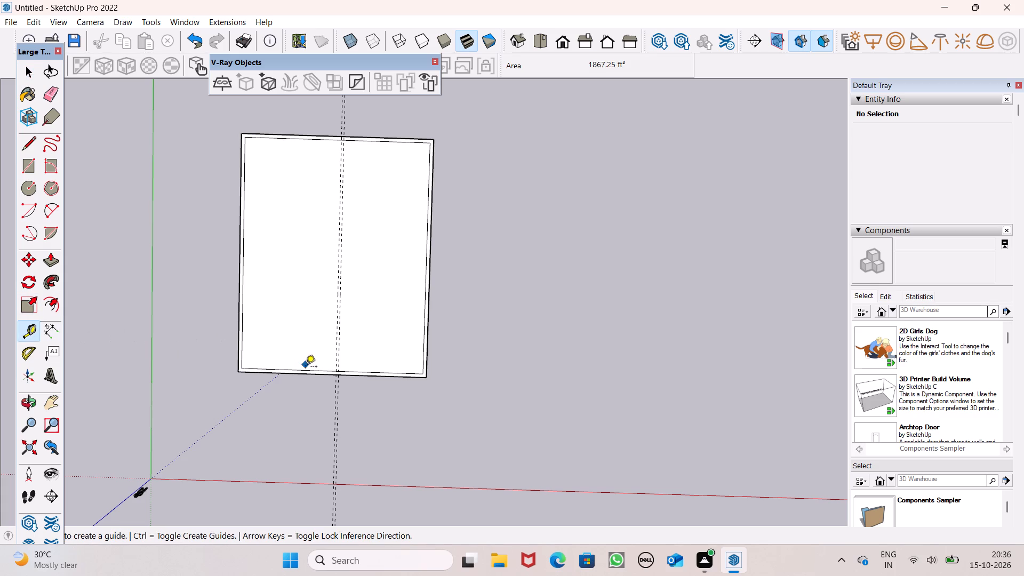
left_click(306, 369)
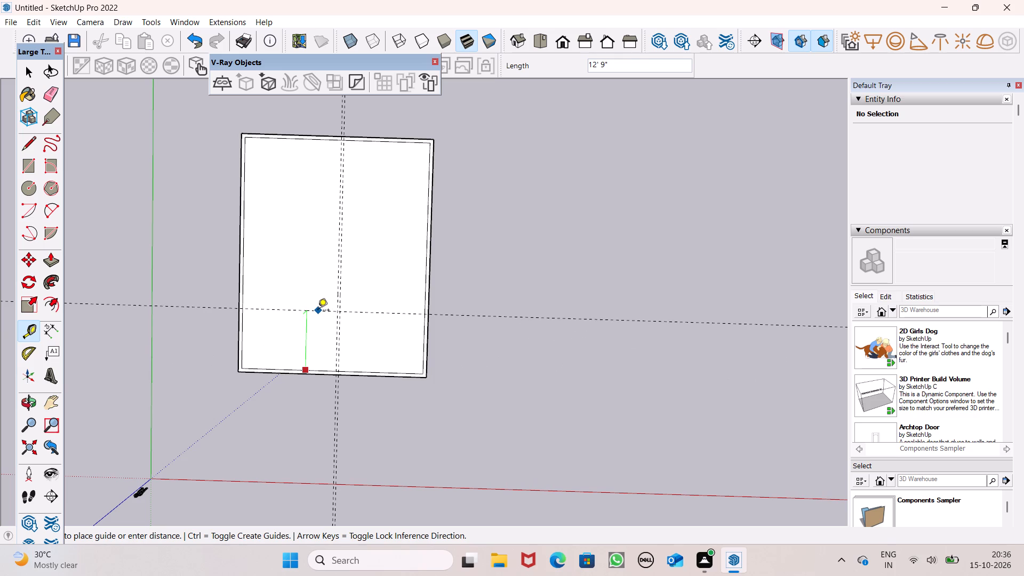
left_click(321, 307)
Add a second guide 6" from the crosswise guide, on the side away from the red axis.
left_click(321, 307)
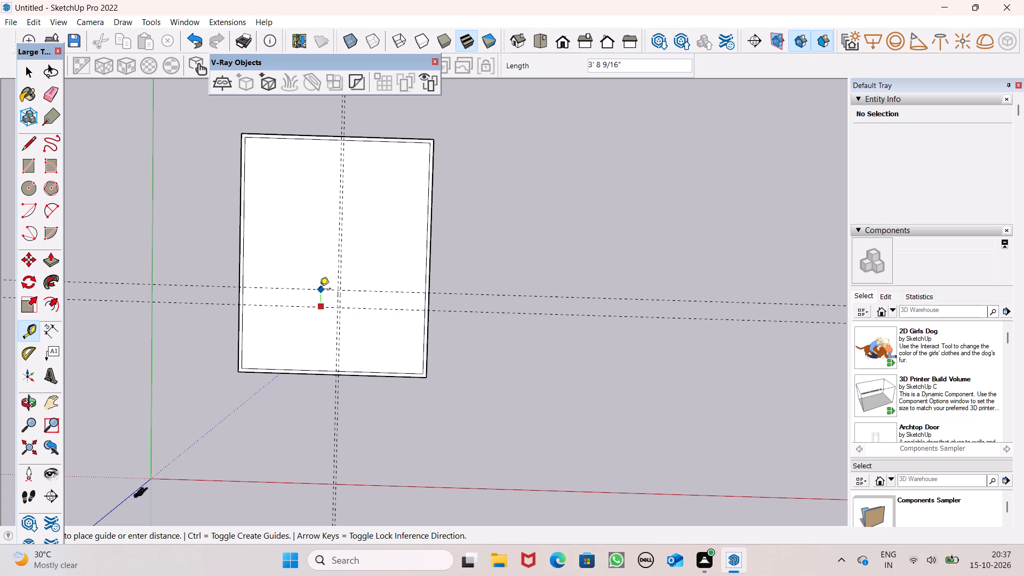
key("6")
key("shift+quotedbl")
key("Return")
key("space")
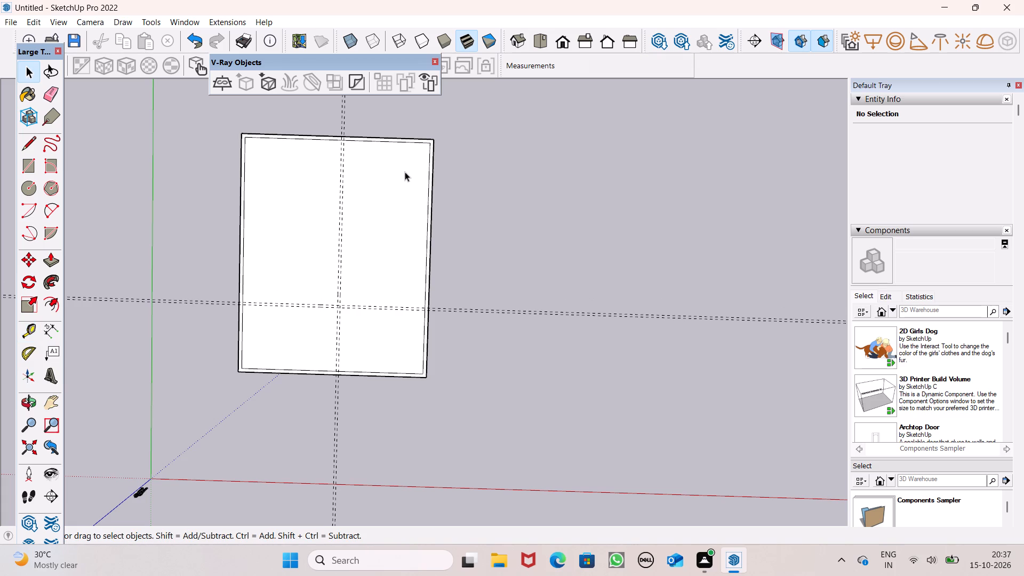
Draw a partition rectangle about 38' 9" by 6" between the two crosswise guides, spanning the slab between the long wall outlines.
scroll(322, 398, "up", 1)
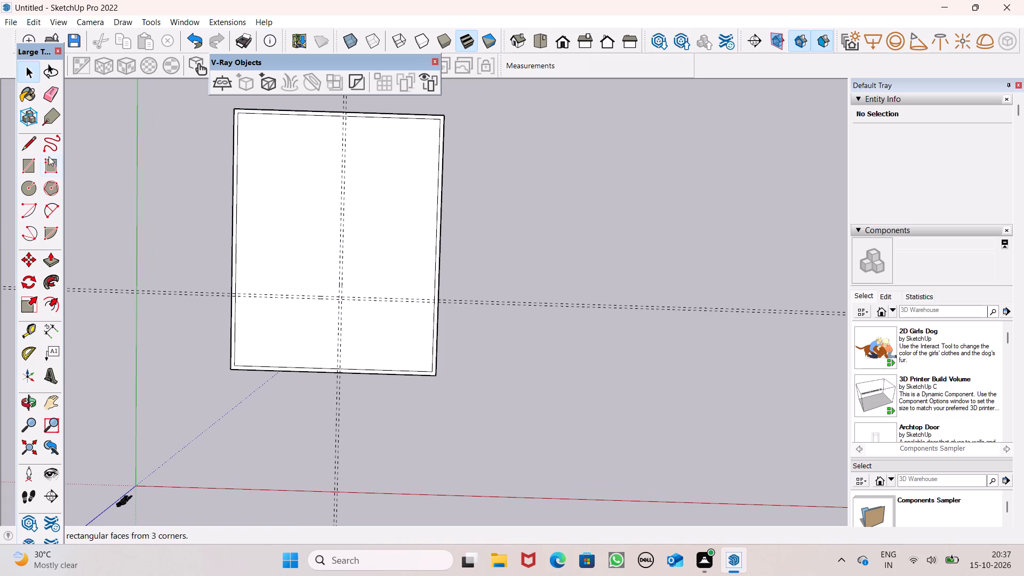
left_click(30, 157)
scroll(357, 326, "up", 6)
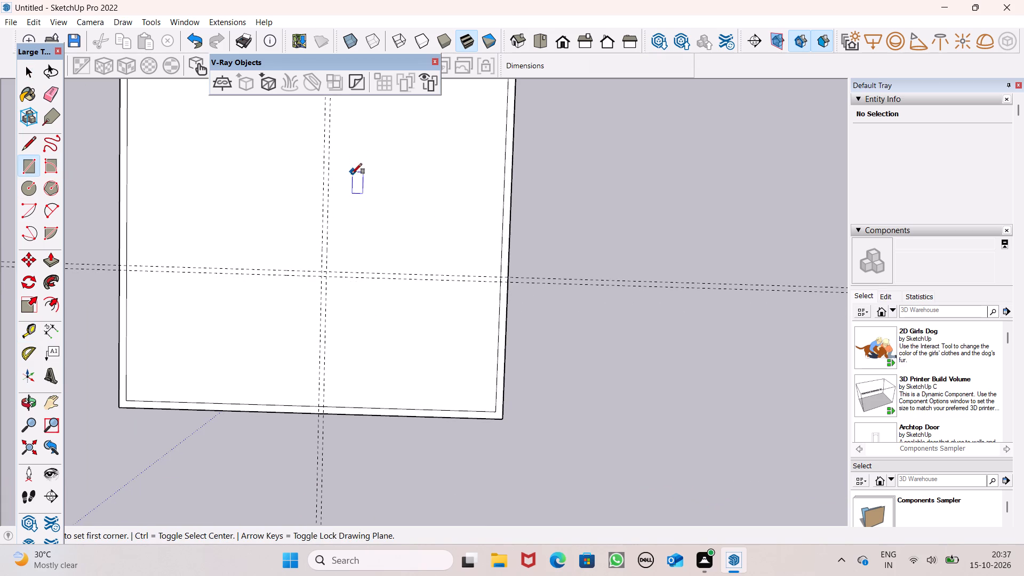
scroll(354, 317, "up", 3)
scroll(309, 257, "down", 4)
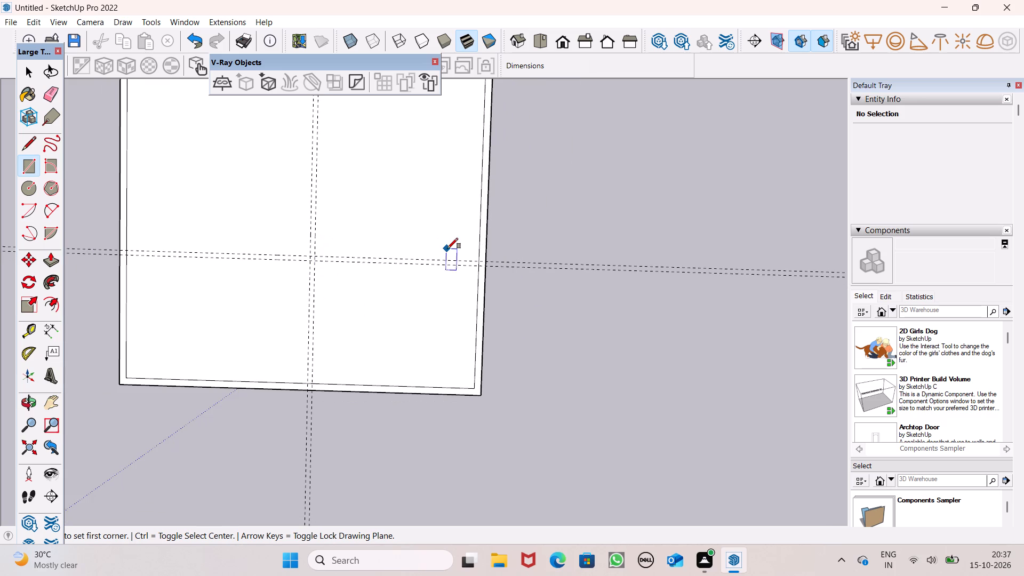
scroll(468, 251, "down", 1)
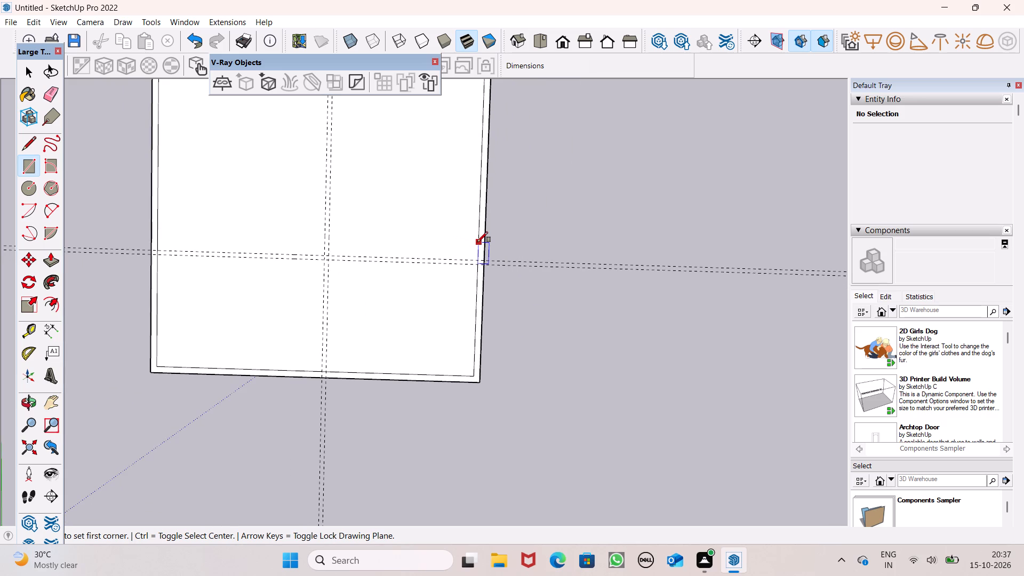
scroll(326, 381, "up", 2)
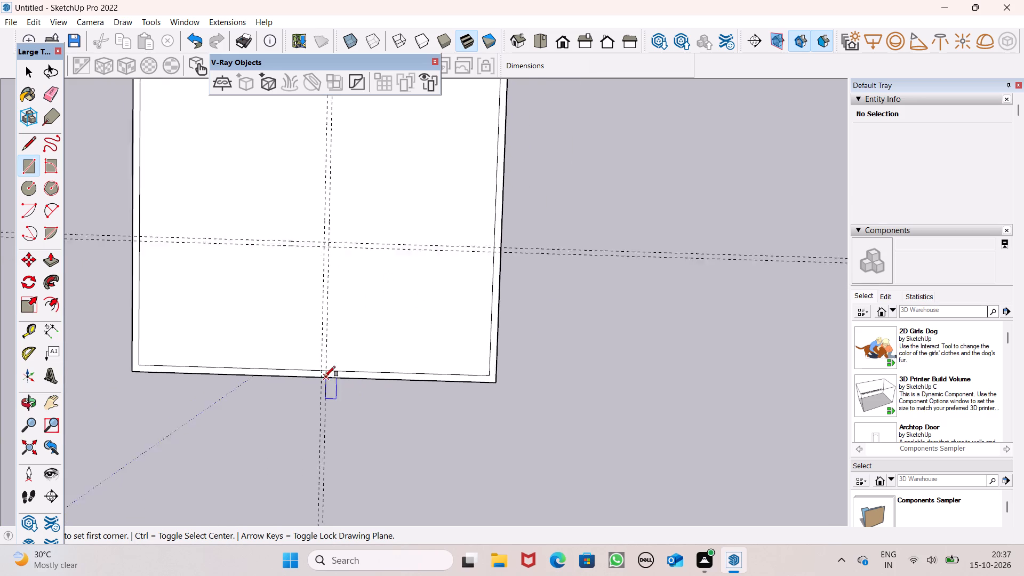
scroll(325, 377, "up", 3)
scroll(321, 371, "down", 7)
scroll(252, 269, "up", 2)
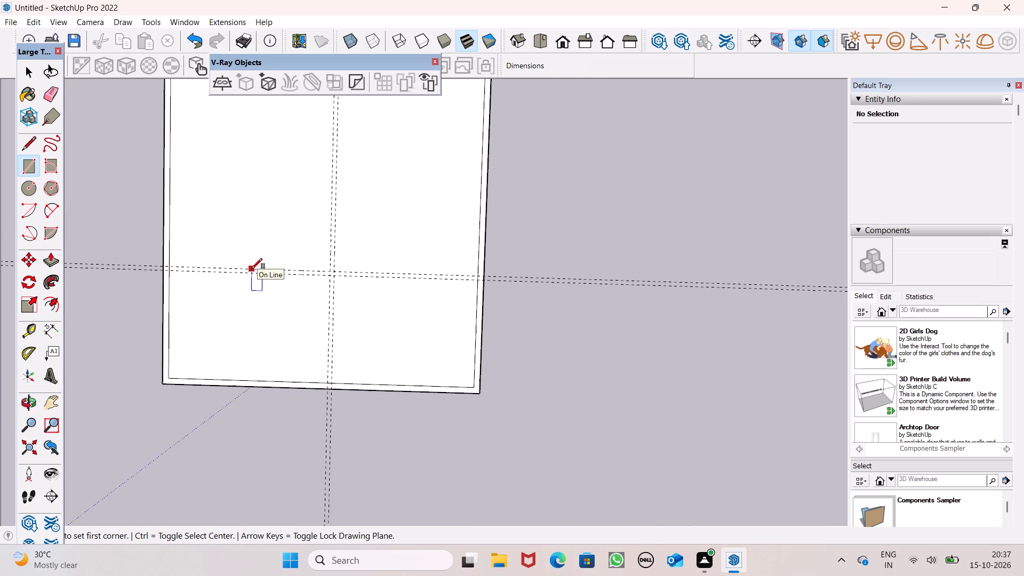
scroll(158, 266, "up", 4)
left_click(158, 266)
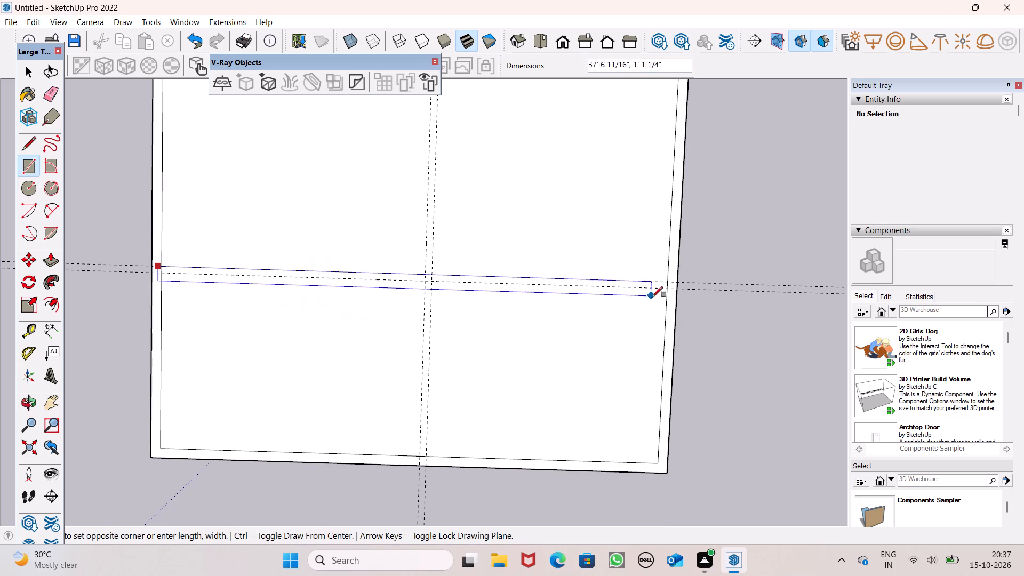
left_click(668, 290)
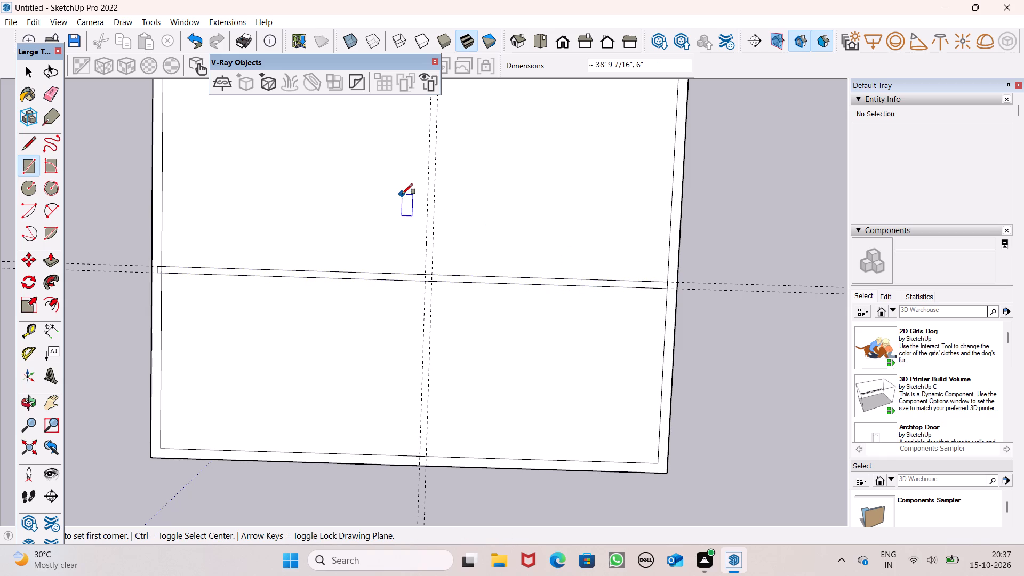
Draw a 6" by about 14' 1" partition rectangle between the lengthwise guides, from the crosswise partition to the short inner outline nearest the red axis.
scroll(378, 213, "down", 2)
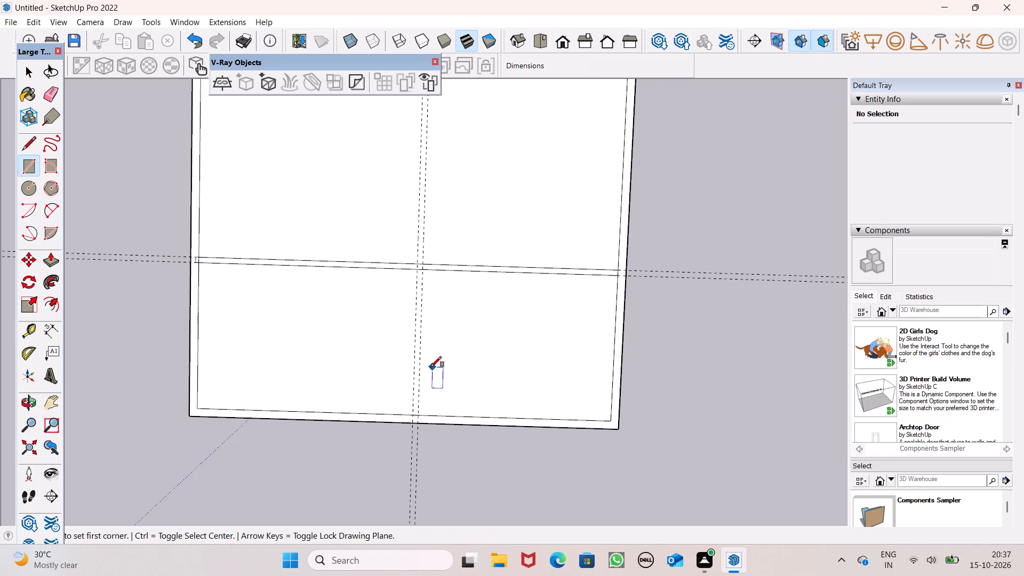
scroll(428, 365, "up", 3)
scroll(464, 259, "down", 1)
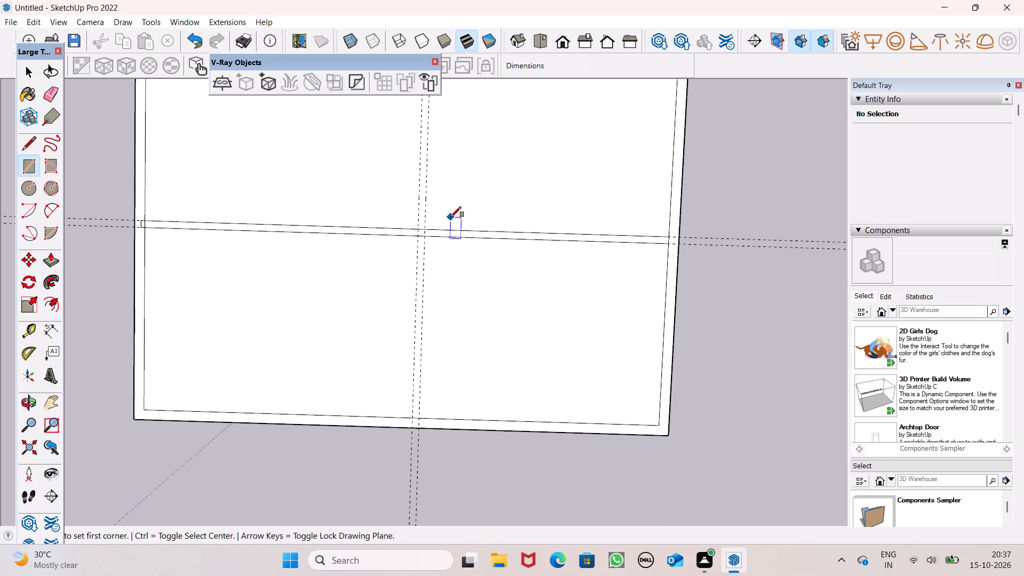
scroll(451, 217, "down", 1)
scroll(431, 395, "up", 2)
scroll(430, 301, "down", 1)
scroll(428, 334, "up", 1)
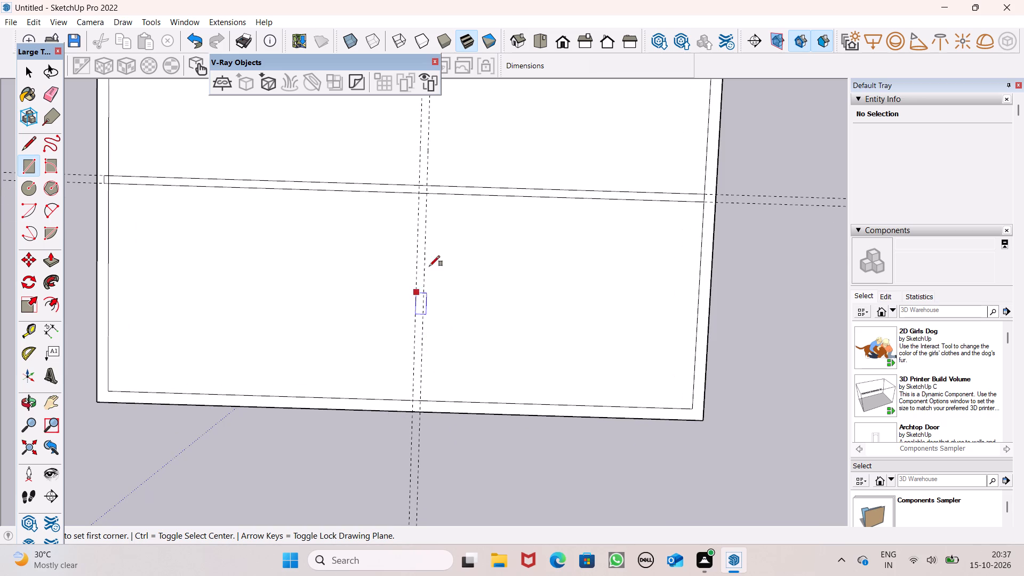
left_click(420, 183)
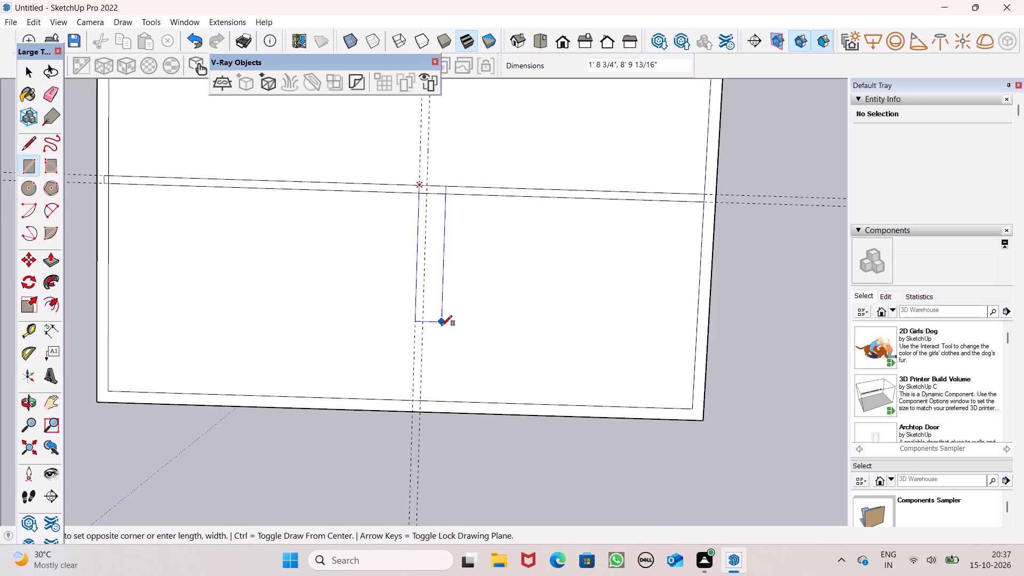
left_click(421, 399)
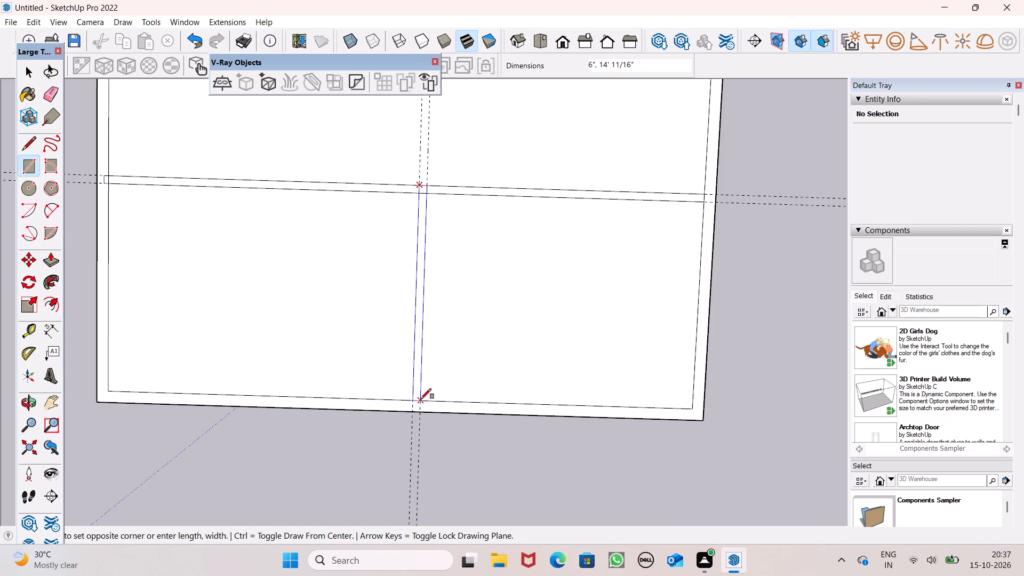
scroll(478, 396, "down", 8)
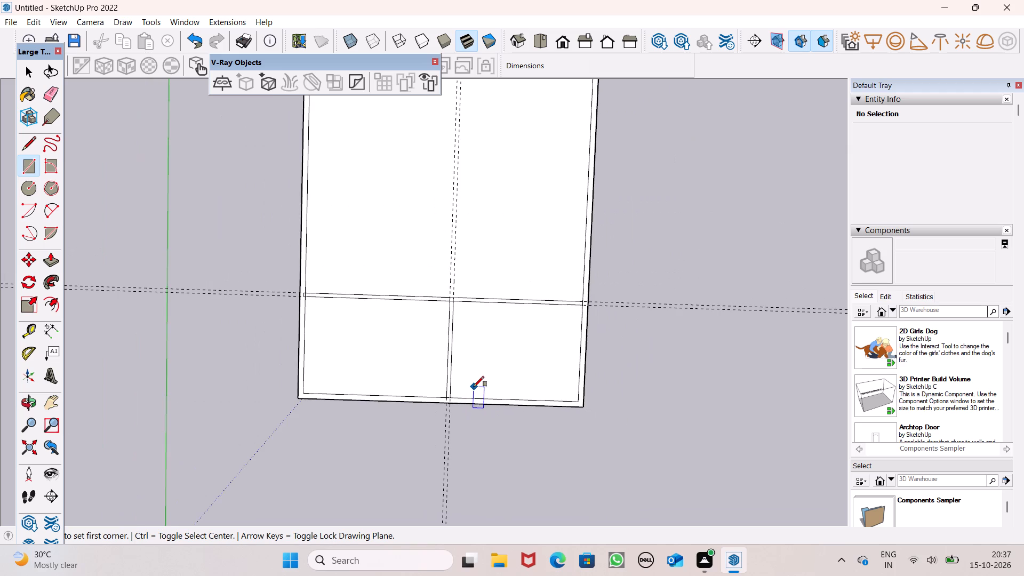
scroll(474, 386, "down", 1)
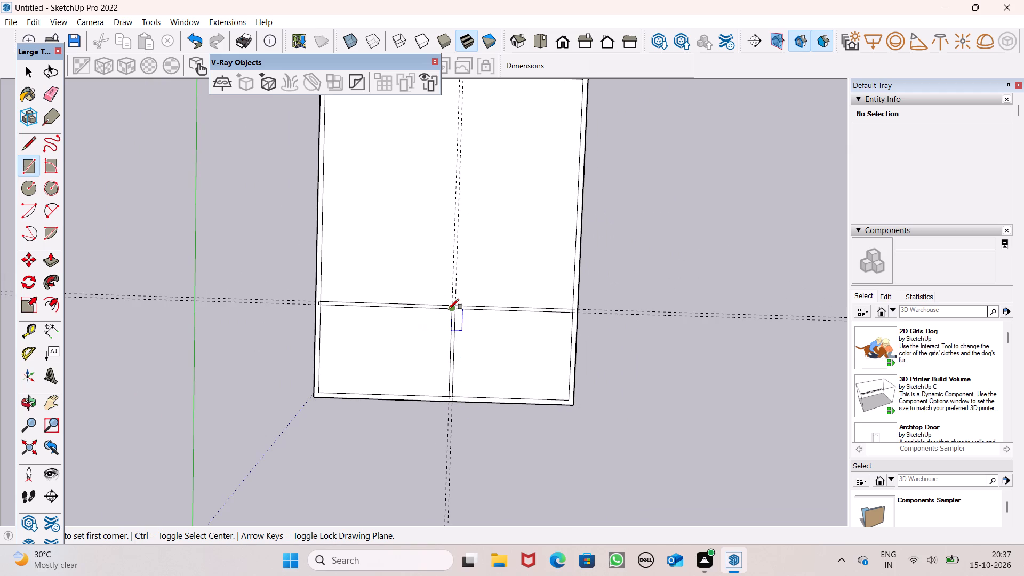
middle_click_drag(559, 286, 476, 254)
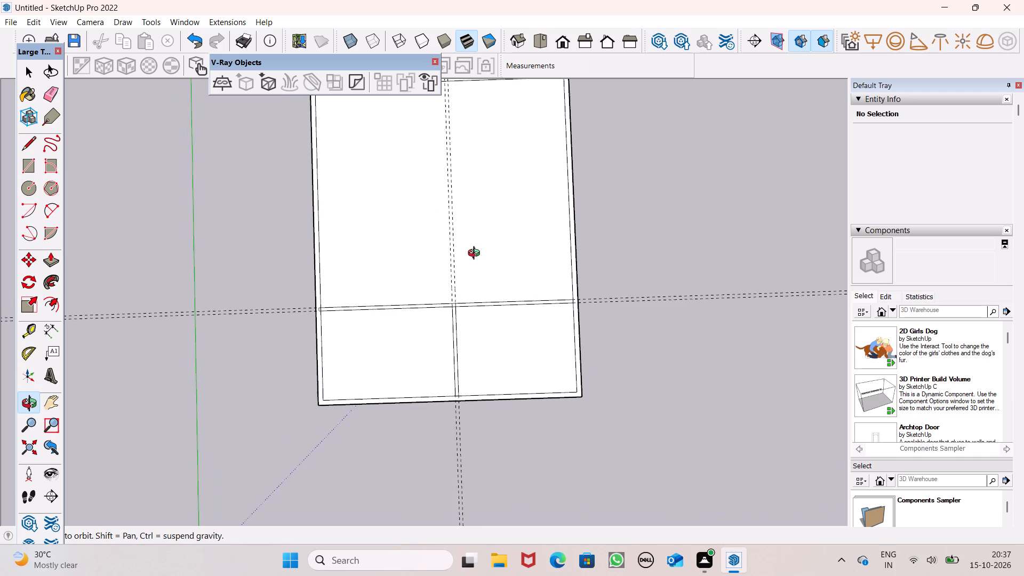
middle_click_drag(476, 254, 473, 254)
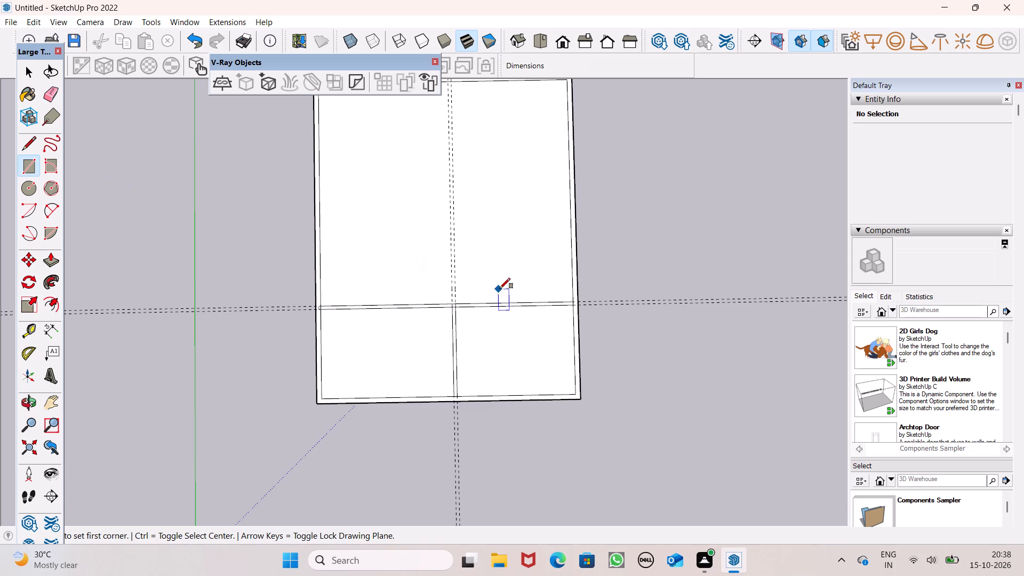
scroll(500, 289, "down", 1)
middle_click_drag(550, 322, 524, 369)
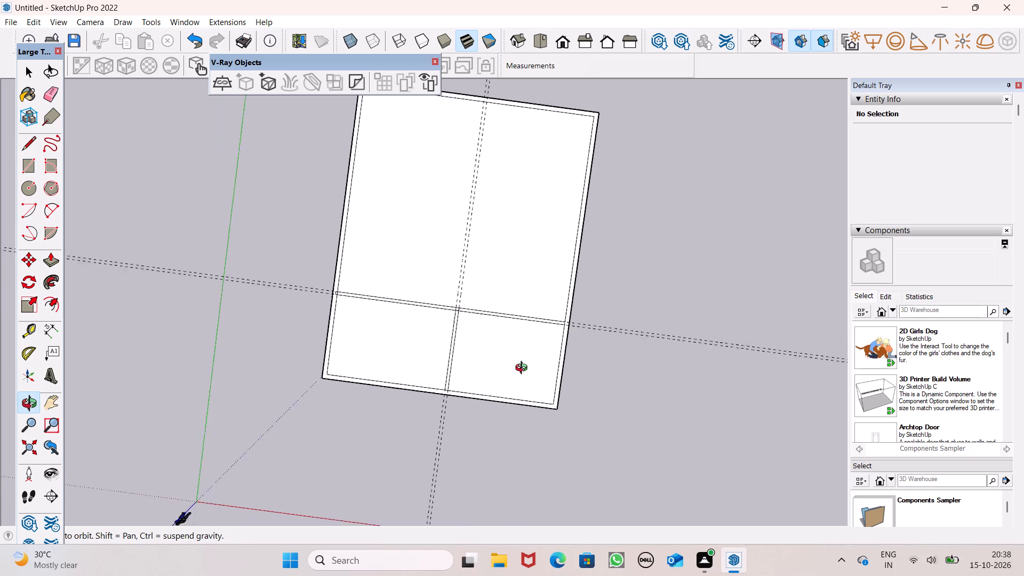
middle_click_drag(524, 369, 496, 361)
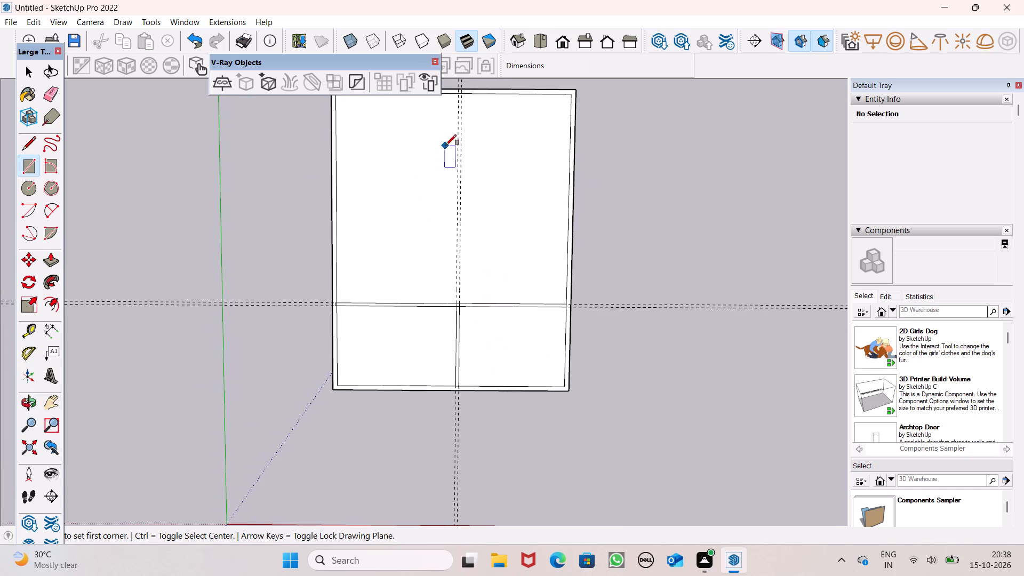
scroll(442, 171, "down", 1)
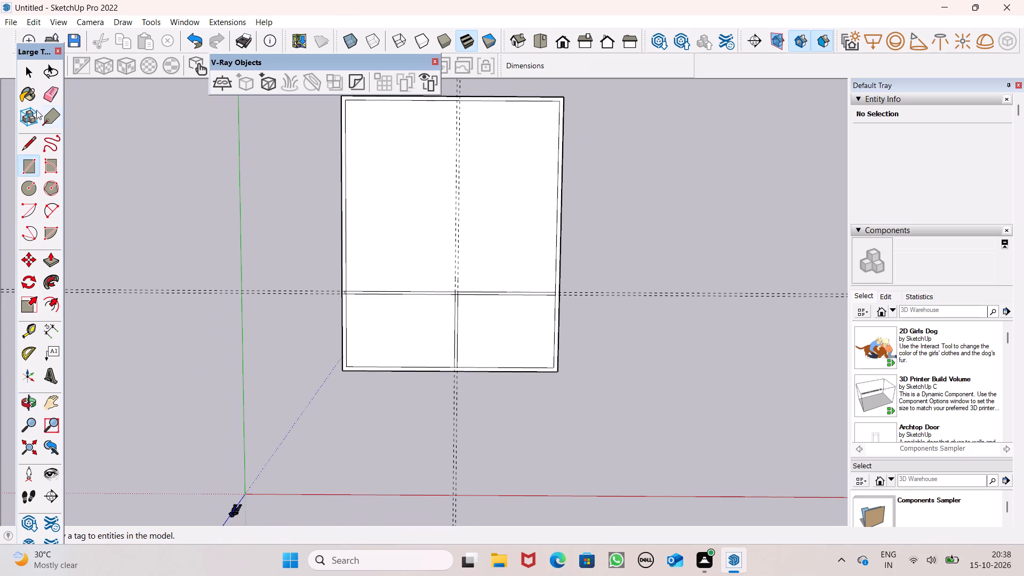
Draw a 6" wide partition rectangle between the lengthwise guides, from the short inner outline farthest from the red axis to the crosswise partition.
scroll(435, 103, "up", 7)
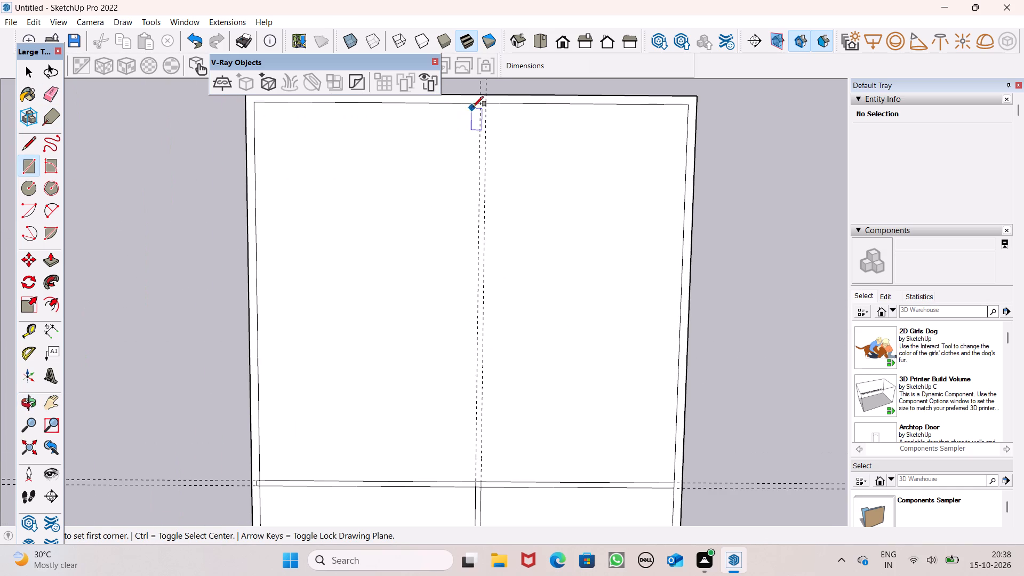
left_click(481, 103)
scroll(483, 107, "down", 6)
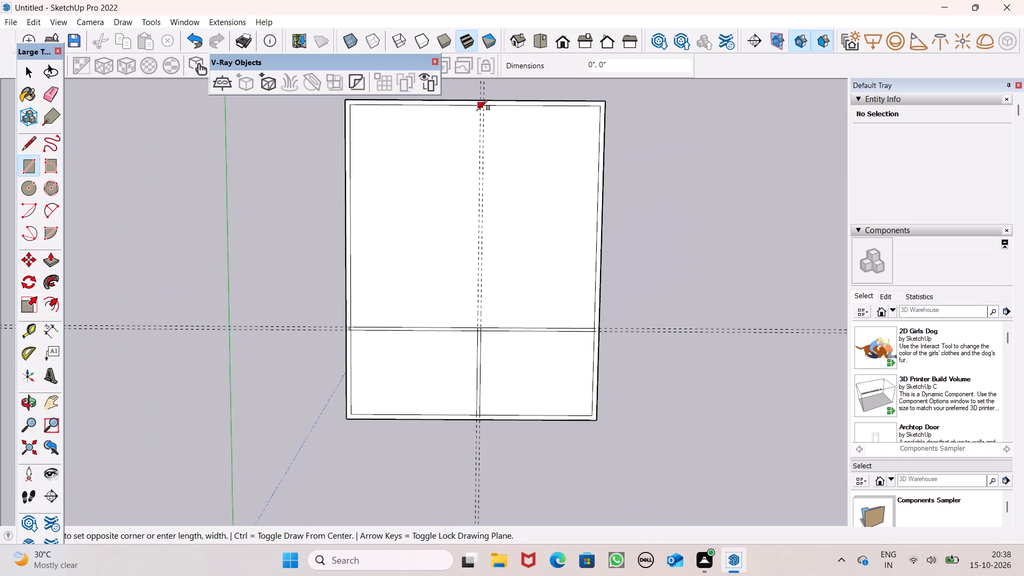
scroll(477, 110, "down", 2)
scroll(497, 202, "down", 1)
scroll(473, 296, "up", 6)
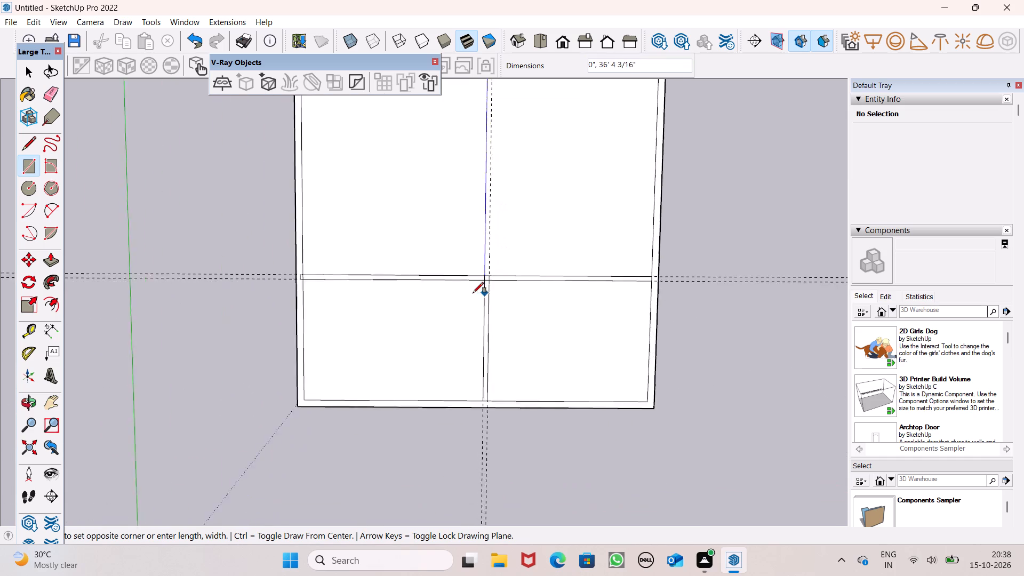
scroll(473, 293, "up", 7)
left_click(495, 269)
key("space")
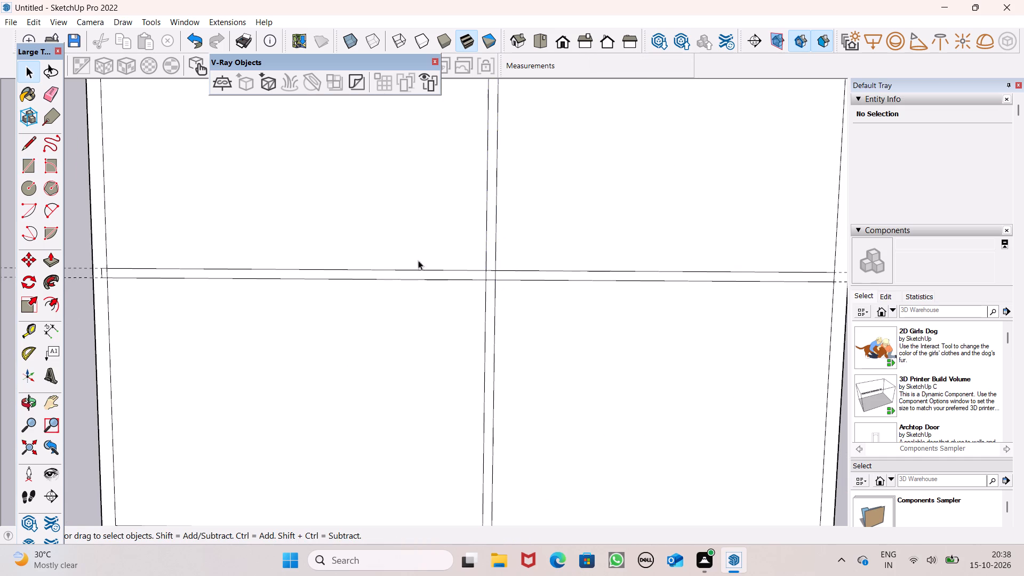
Erase the two crosswise guides.
scroll(351, 257, "down", 4)
left_click(54, 98)
left_click_drag(105, 214, 131, 299)
Erase the crosswise partition's end edges that extend past the long inner outline nearest the green axis.
scroll(183, 273, "up", 13)
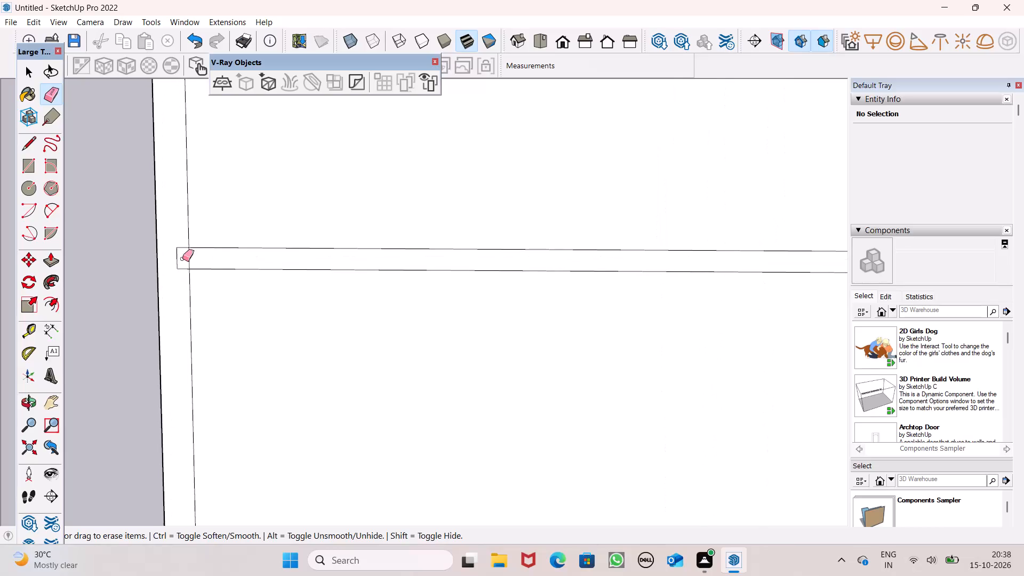
left_click_drag(182, 242, 175, 254)
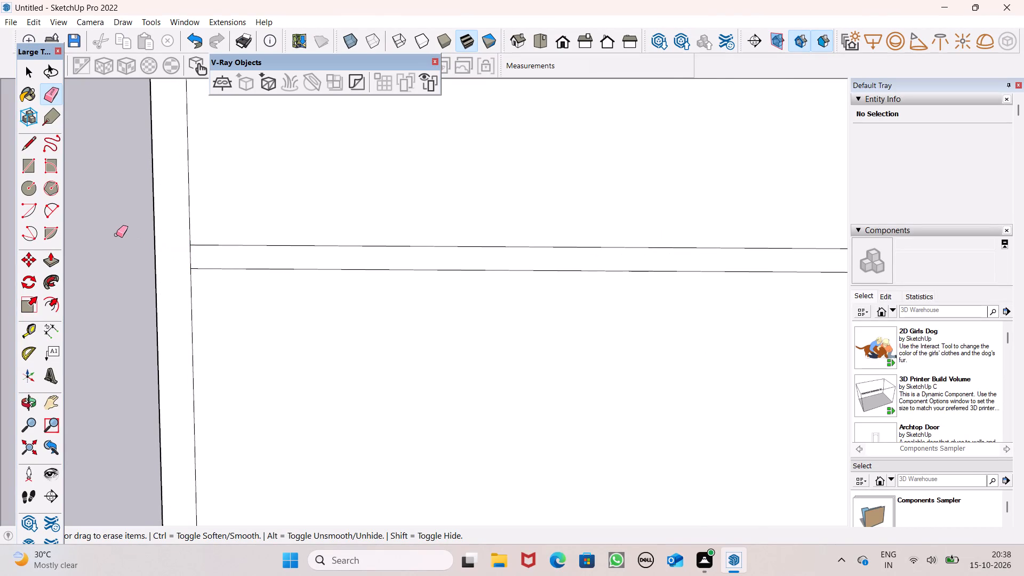
Erase the two lengthwise guides and the edges inside the junction where the partitions cross.
scroll(116, 234, "down", 5)
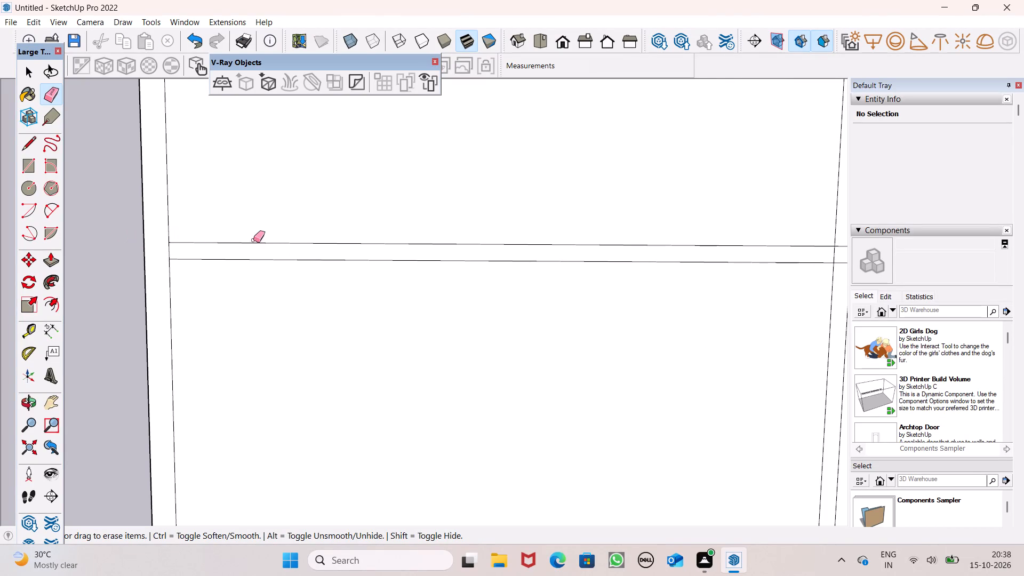
scroll(342, 295, "down", 5)
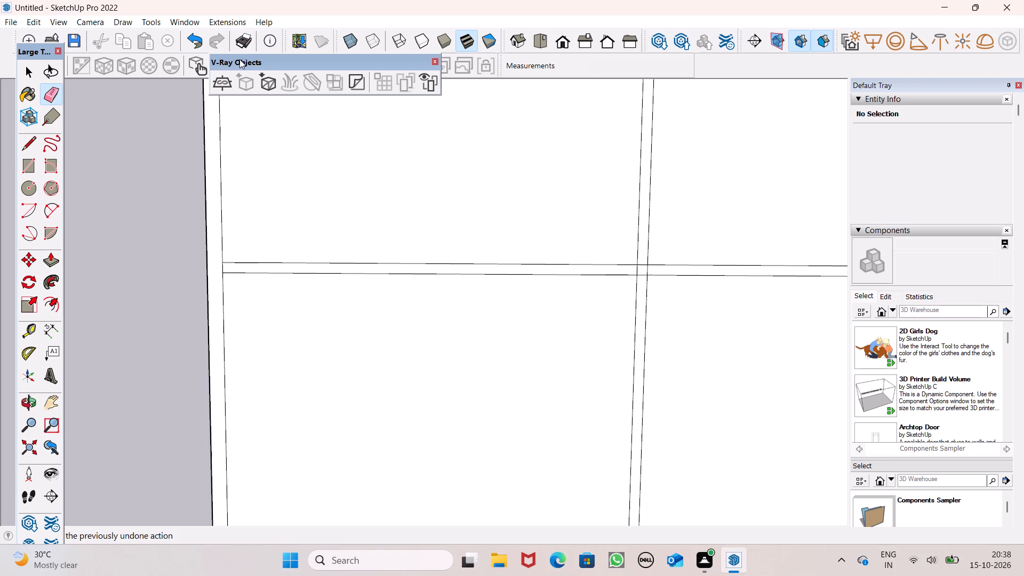
scroll(432, 86, "down", 4)
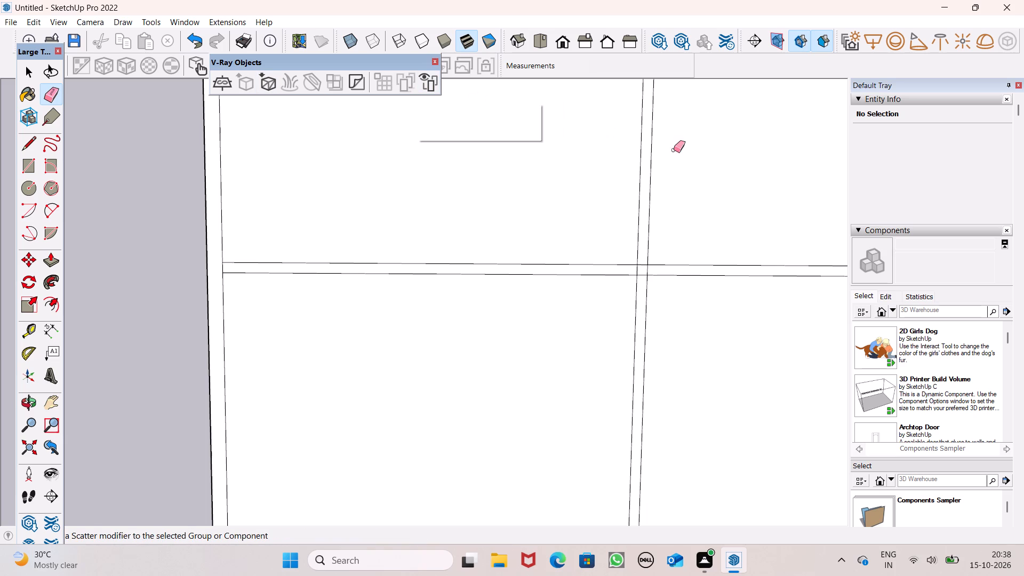
scroll(514, 169, "down", 8)
scroll(531, 284, "down", 5)
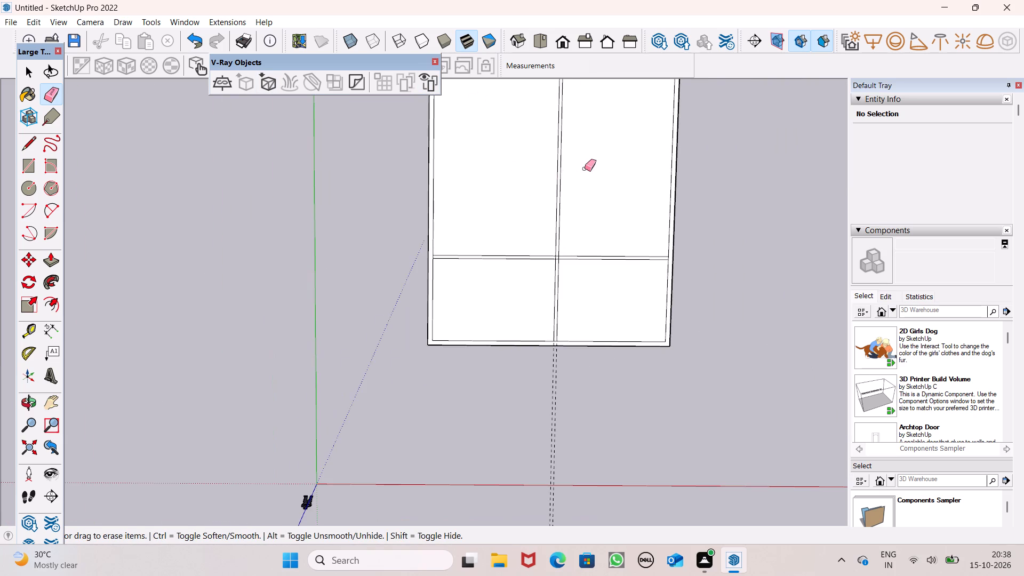
scroll(585, 169, "up", 1)
scroll(569, 260, "up", 5)
scroll(547, 299, "up", 8)
scroll(537, 244, "up", 5)
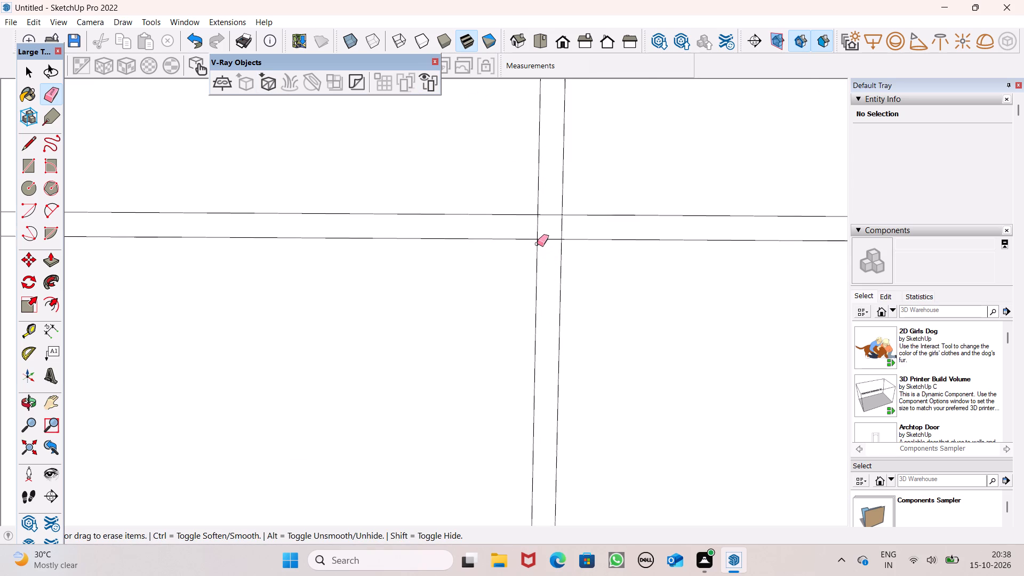
scroll(537, 244, "up", 2)
left_click_drag(532, 229, 571, 222)
left_click_drag(549, 209, 557, 226)
left_click_drag(554, 204, 554, 217)
Draw a 6" line across the partition junction, closing the crosswise partition's edge on the side away from the red axis.
scroll(486, 250, "down", 18)
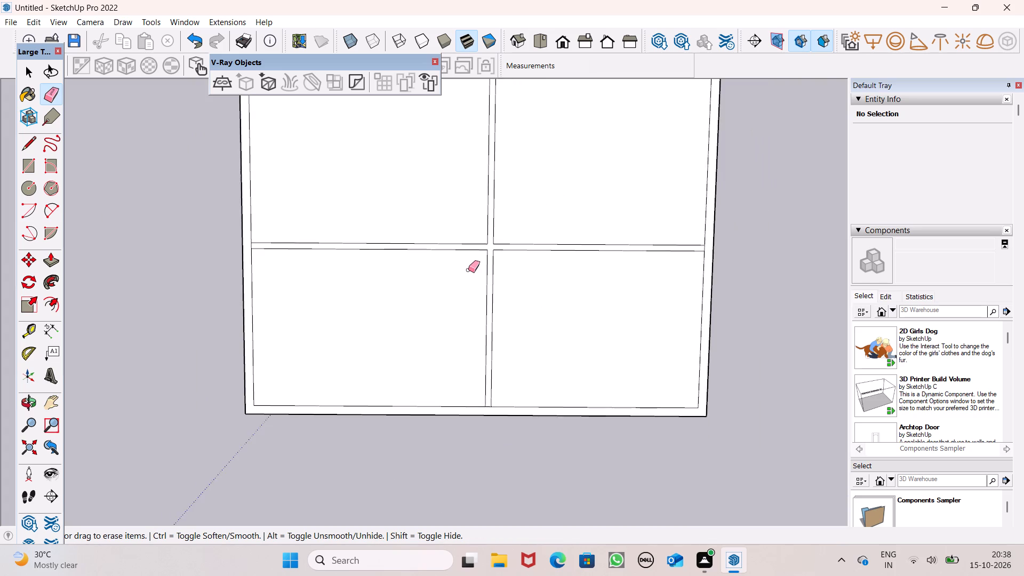
scroll(469, 269, "down", 8)
middle_click_drag(502, 235, 522, 158)
middle_click(522, 158)
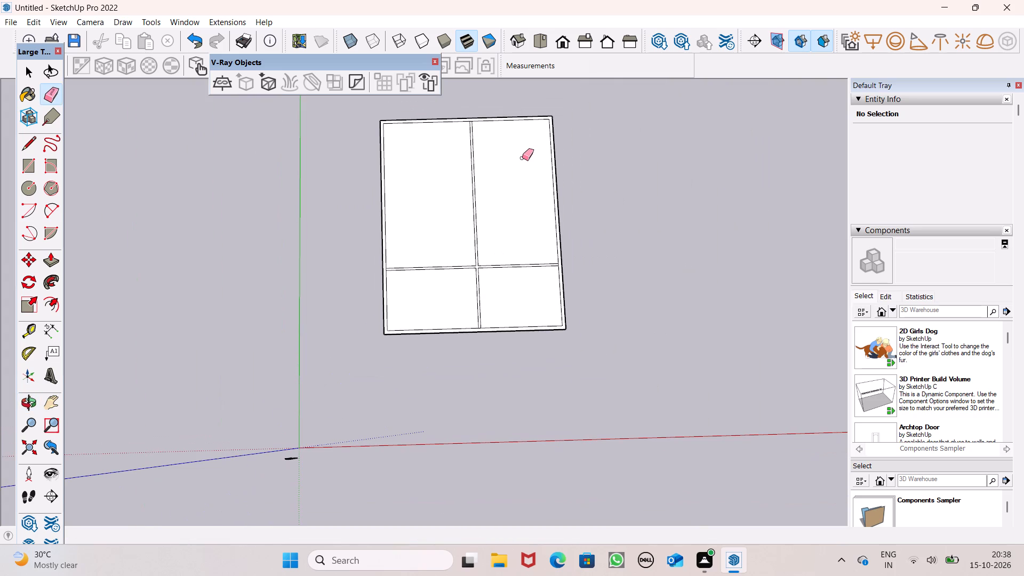
scroll(482, 210, "up", 4)
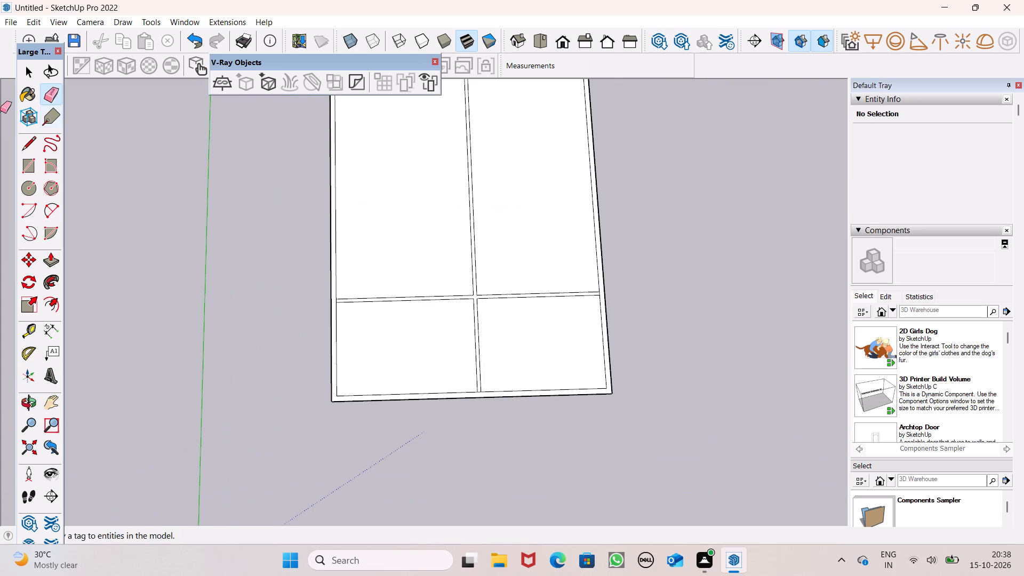
left_click(28, 138)
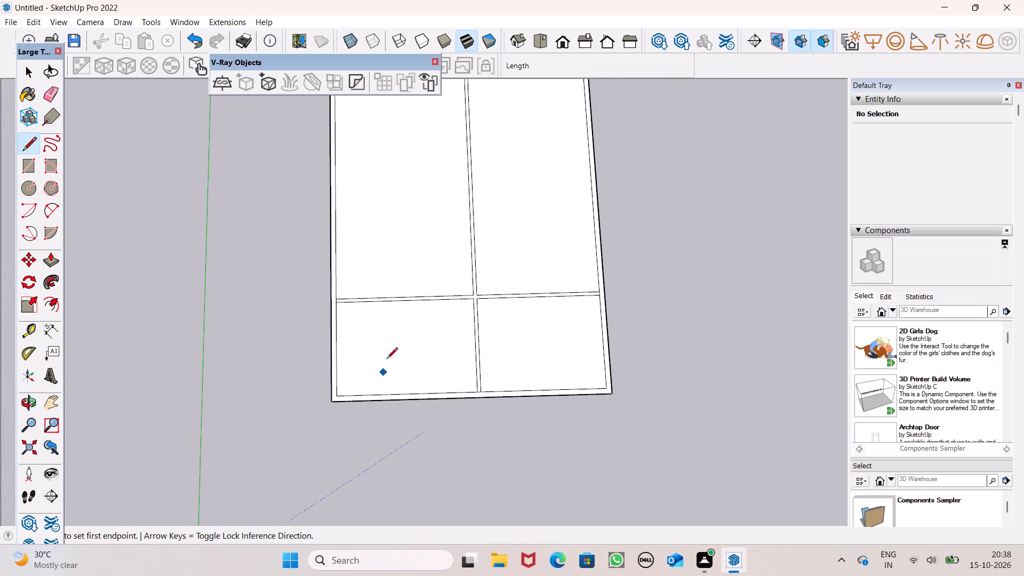
scroll(473, 296, "up", 9)
left_click(469, 298)
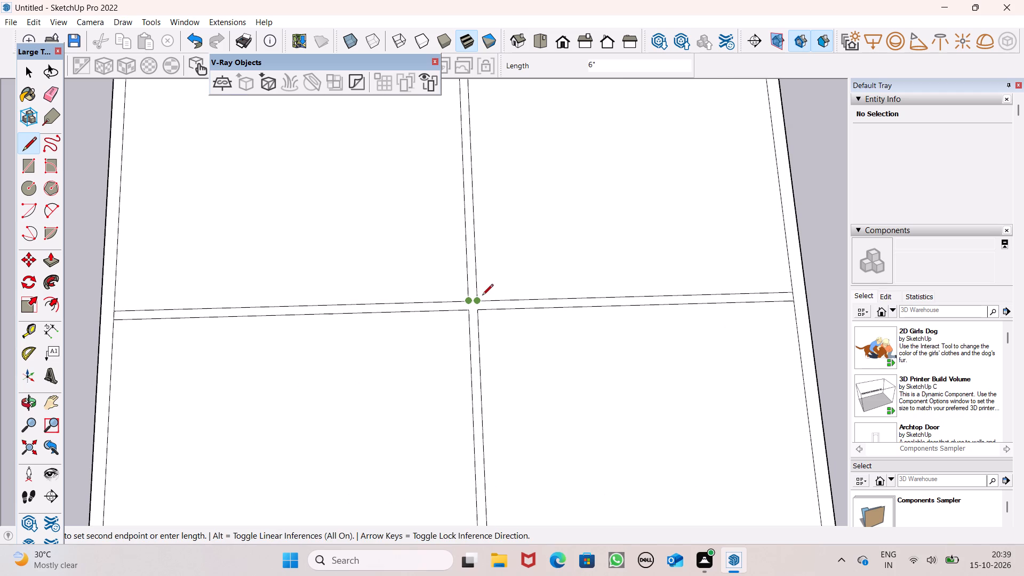
double_click(474, 301)
key("space")
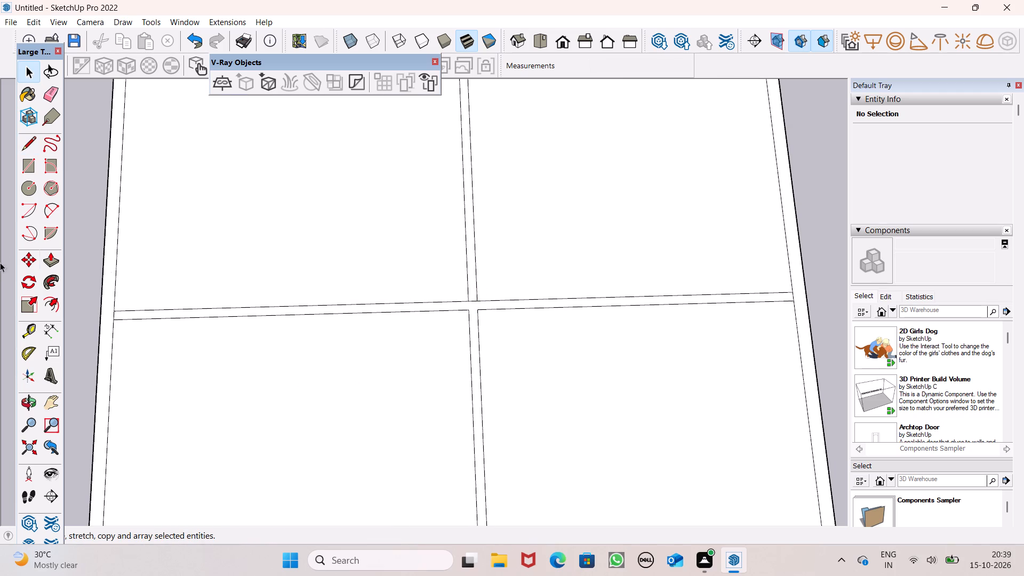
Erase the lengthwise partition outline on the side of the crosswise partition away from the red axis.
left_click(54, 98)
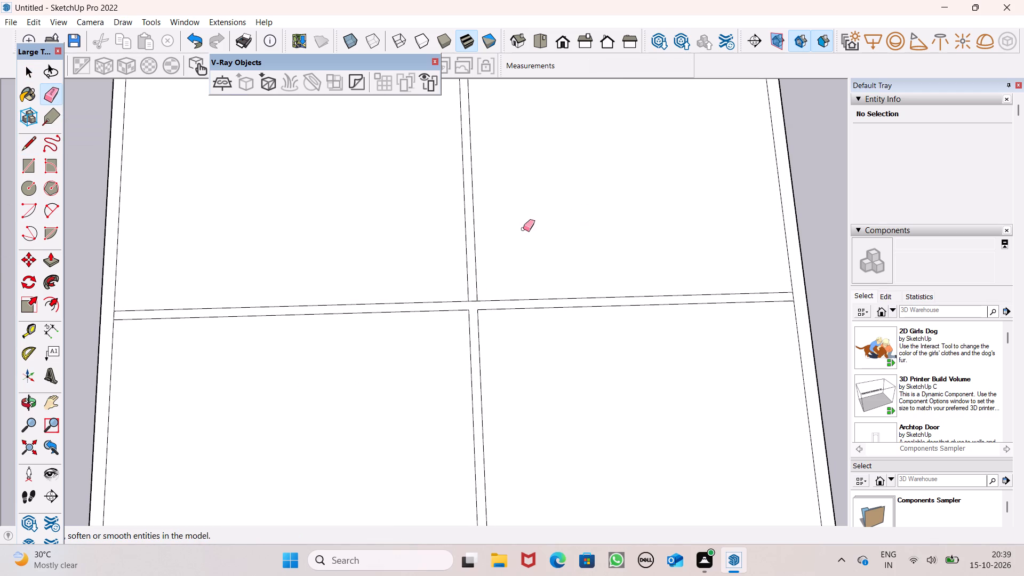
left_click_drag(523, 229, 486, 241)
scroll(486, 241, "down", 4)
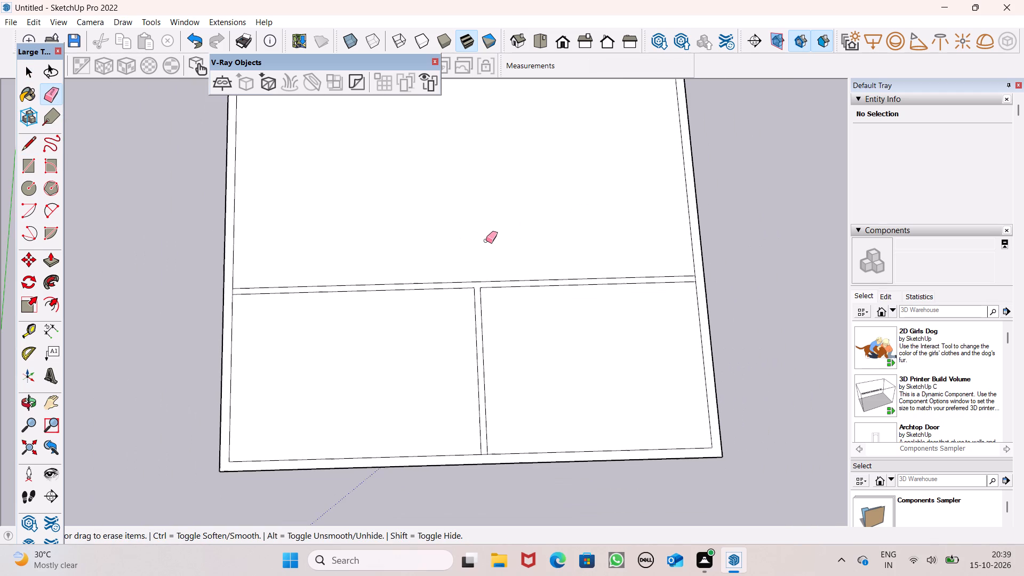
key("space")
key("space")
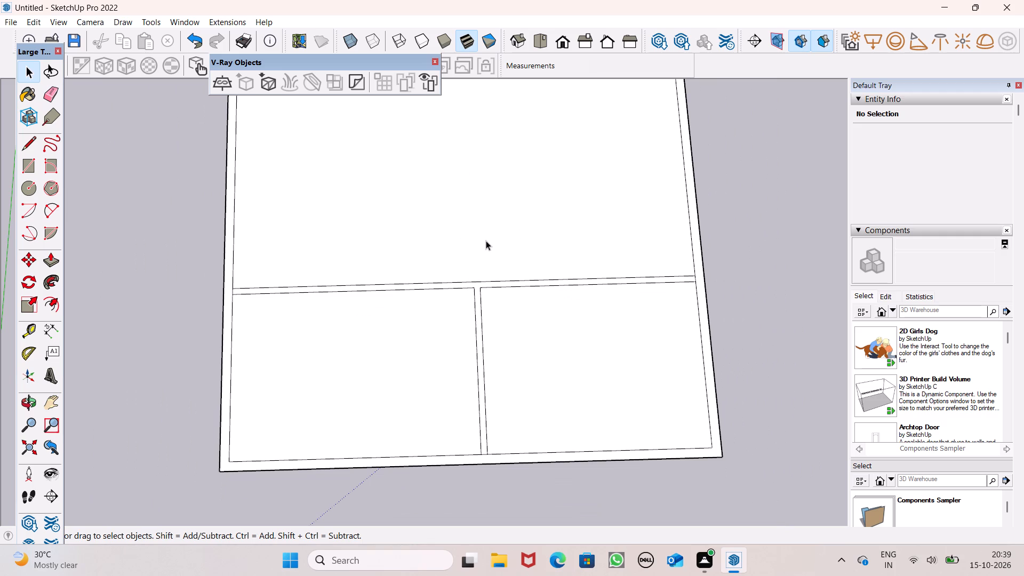
Push/Pull the T-shaped partition face up 10'.
scroll(486, 241, "down", 2)
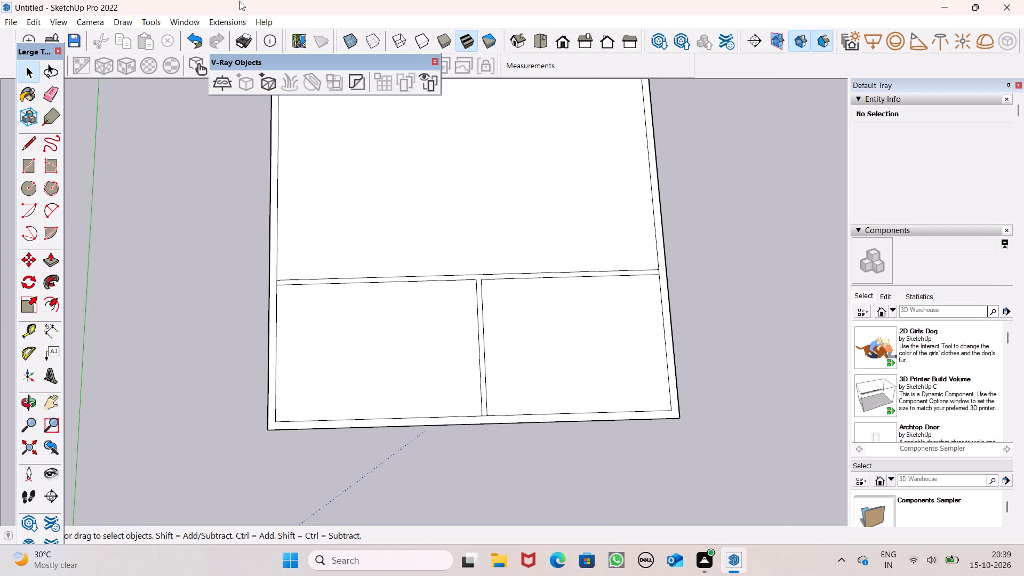
middle_click_drag(546, 349, 546, 356)
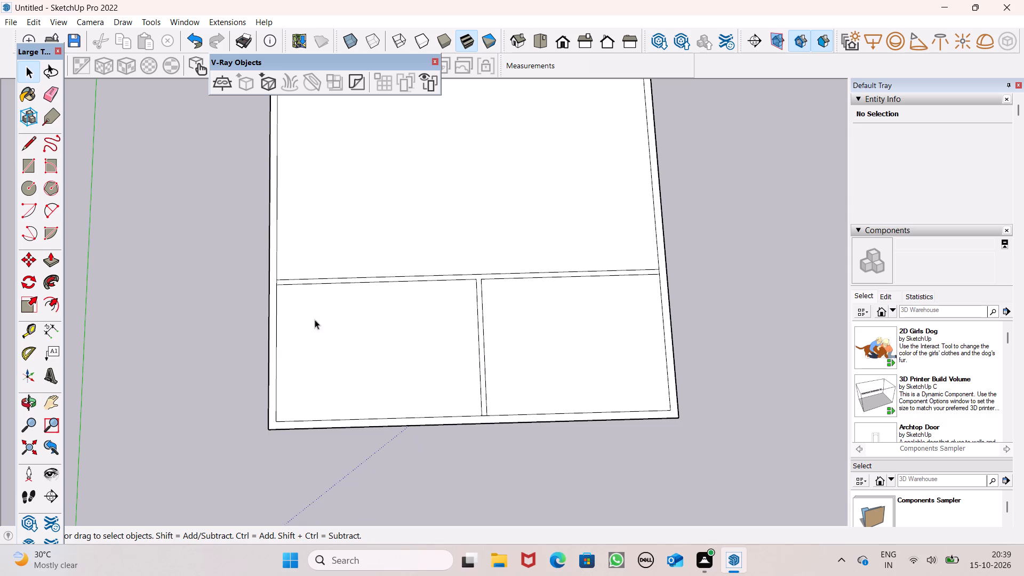
scroll(228, 340, "down", 5)
scroll(301, 269, "up", 2)
left_click(49, 264)
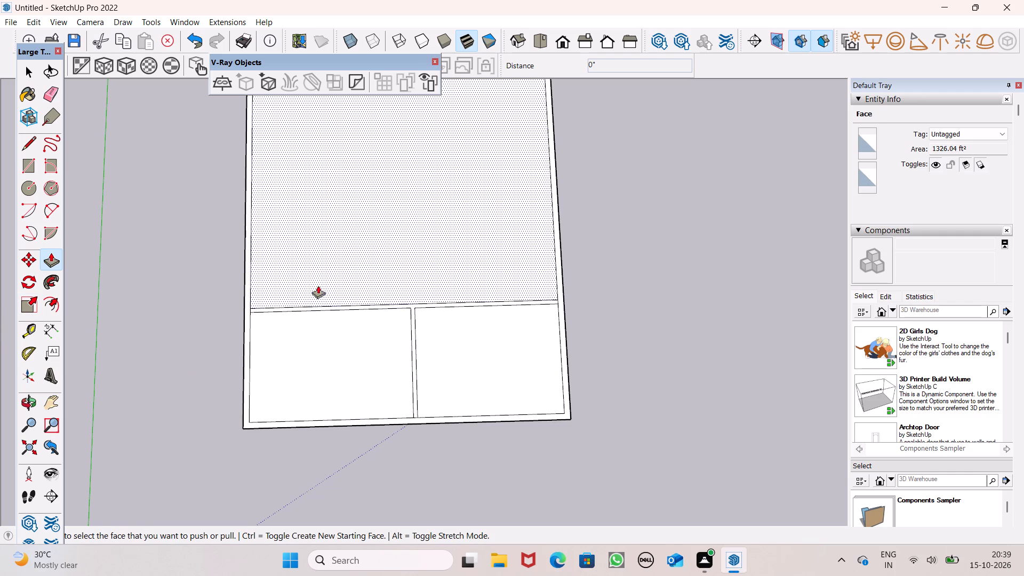
left_click_drag(273, 309, 272, 309)
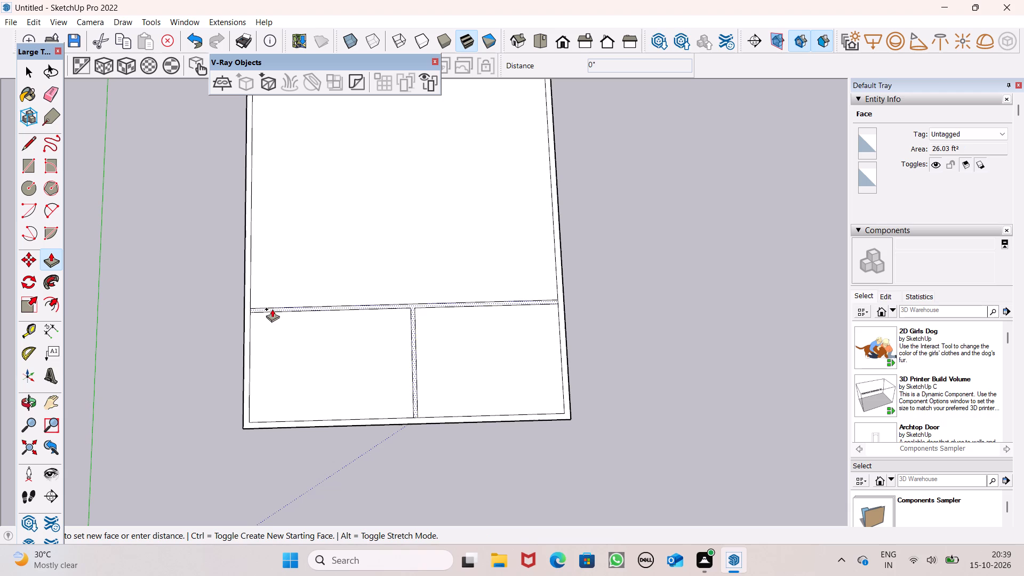
left_click_drag(272, 309, 278, 262)
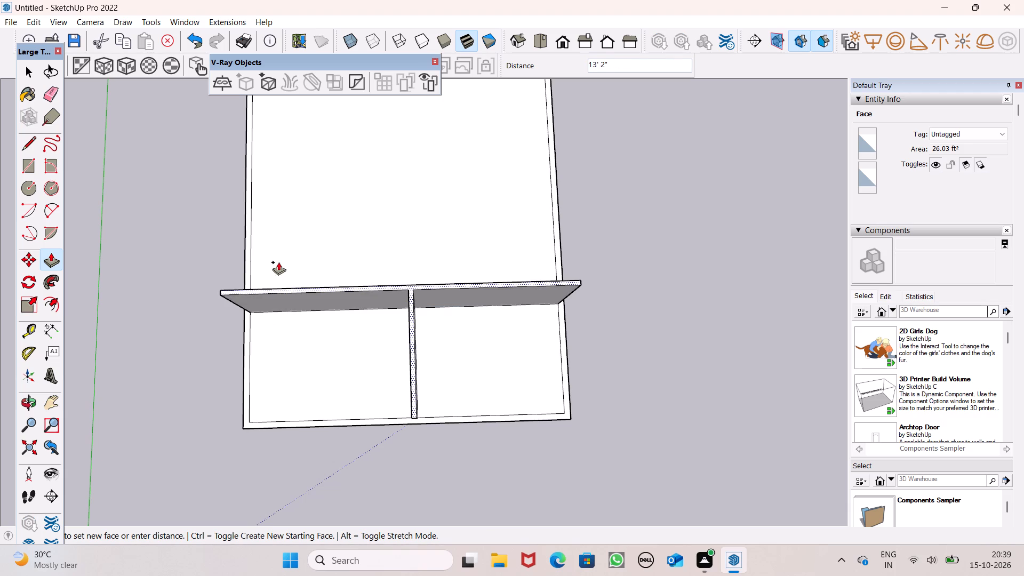
left_click_drag(278, 262, 279, 255)
key("1")
type("0'")
key("Return")
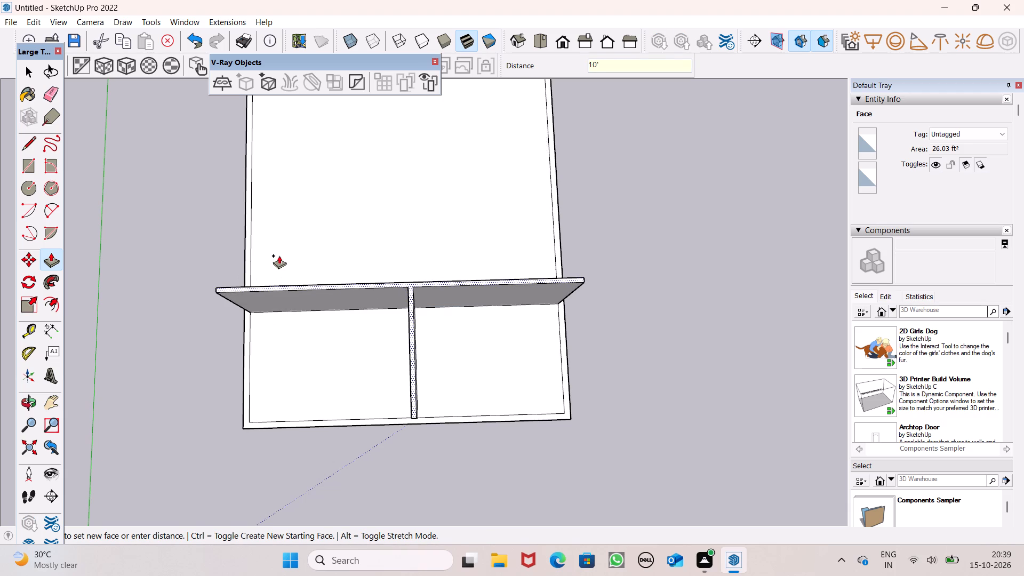
Examine the raised partition walls on the slab from several angles.
scroll(279, 260, "down", 3)
middle_click_drag(316, 357, 285, 179)
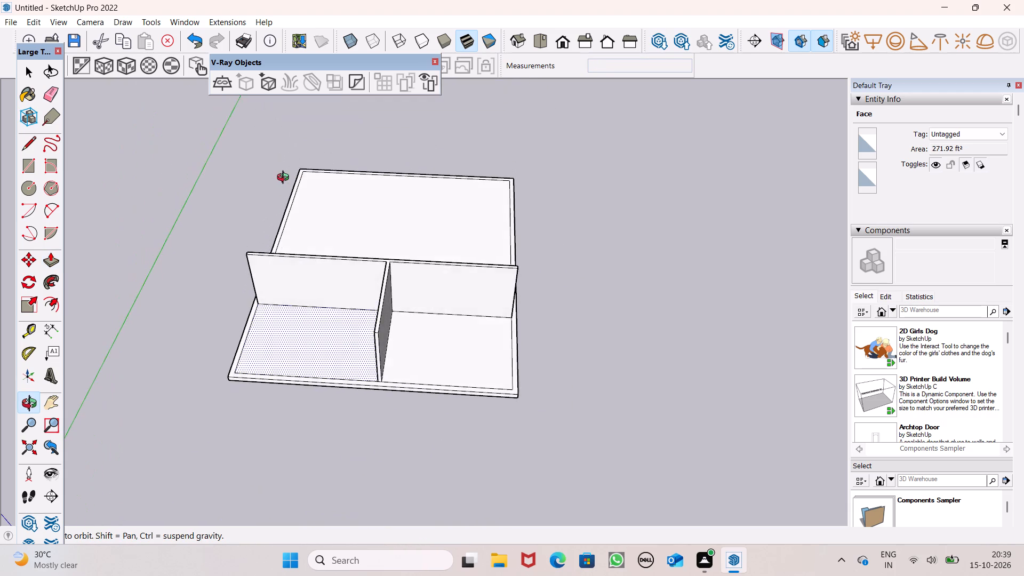
middle_click_drag(285, 179, 285, 149)
scroll(285, 149, "up", 1)
middle_click_drag(332, 266, 339, 245)
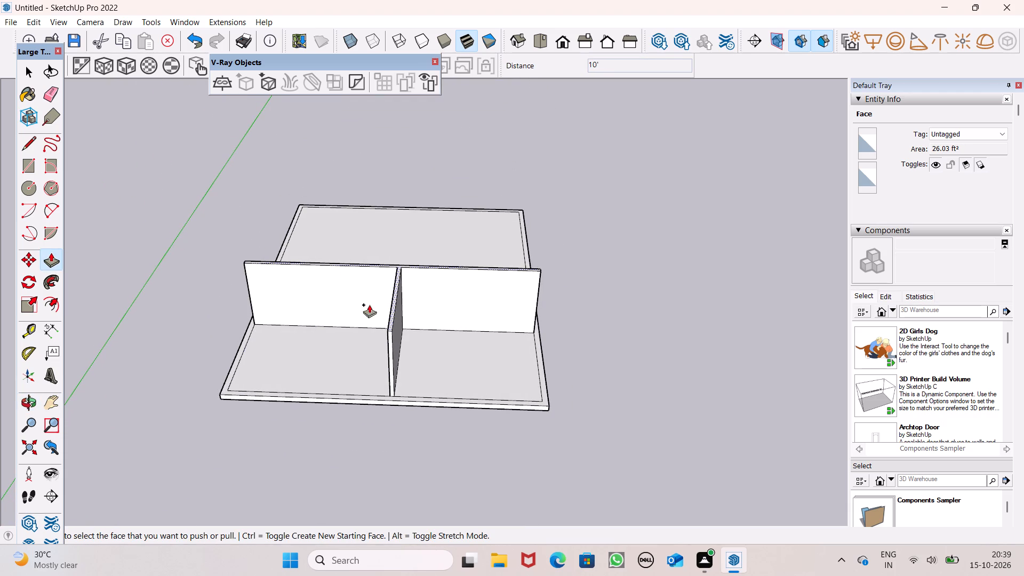
middle_click(418, 370)
middle_click_drag(451, 421, 453, 436)
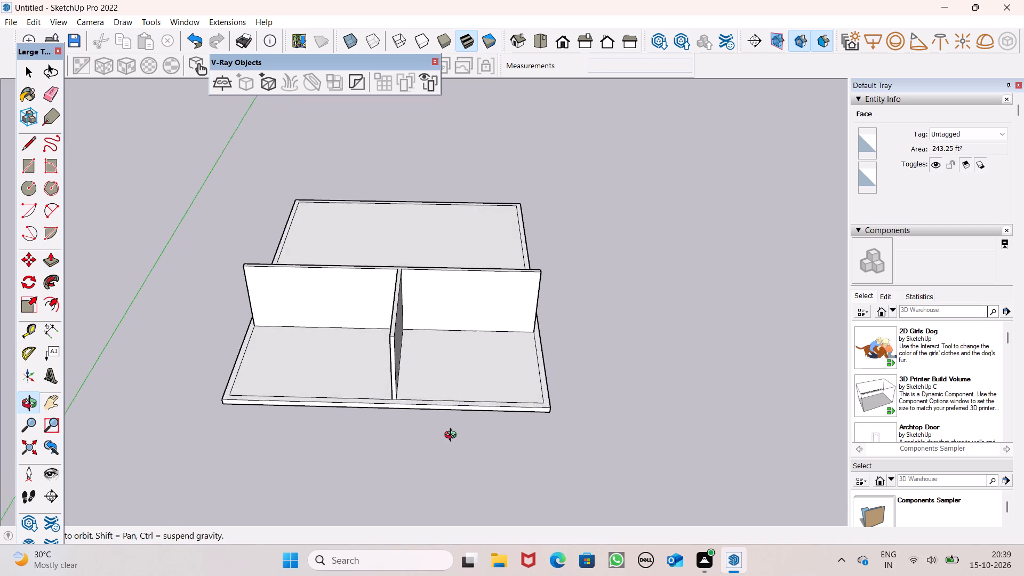
middle_click_drag(453, 436, 455, 436)
middle_click_drag(535, 411, 540, 445)
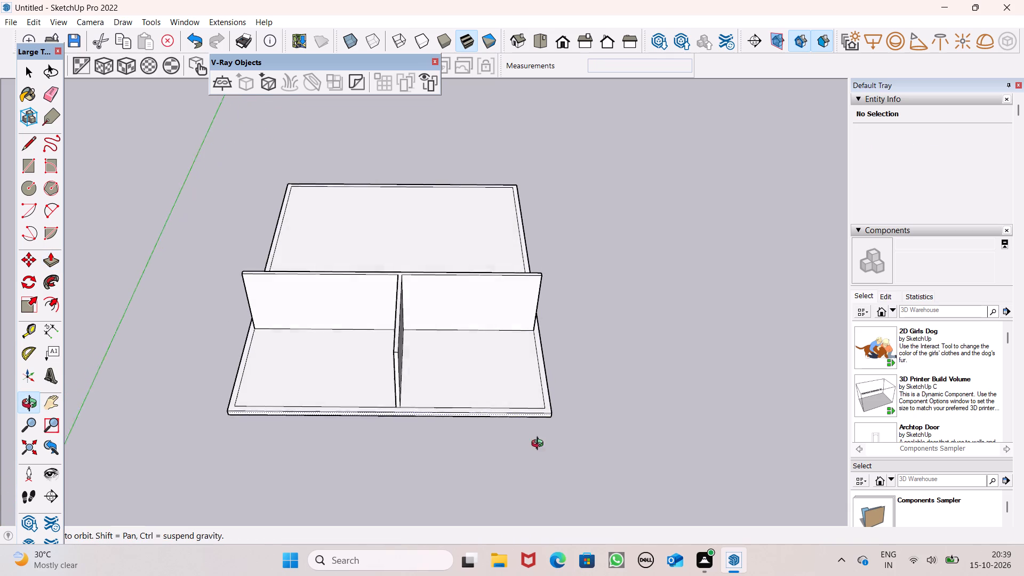
middle_click_drag(540, 445, 537, 475)
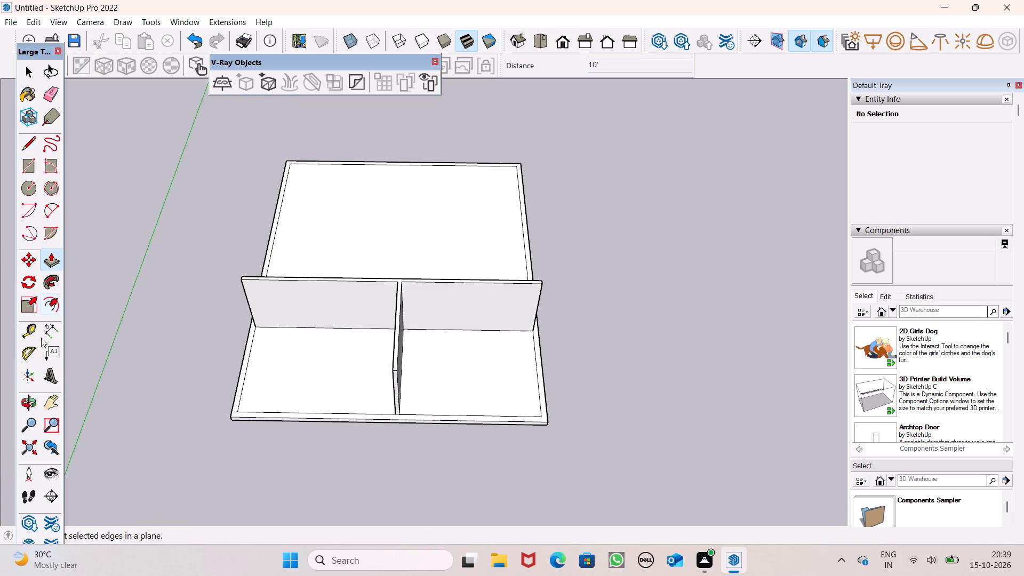
Place a guide inside the room, parallel to the short inner outline nearest the red axis and about 1' 2" from it.
left_click(27, 340)
scroll(309, 207, "up", 1)
scroll(309, 207, "down", 3)
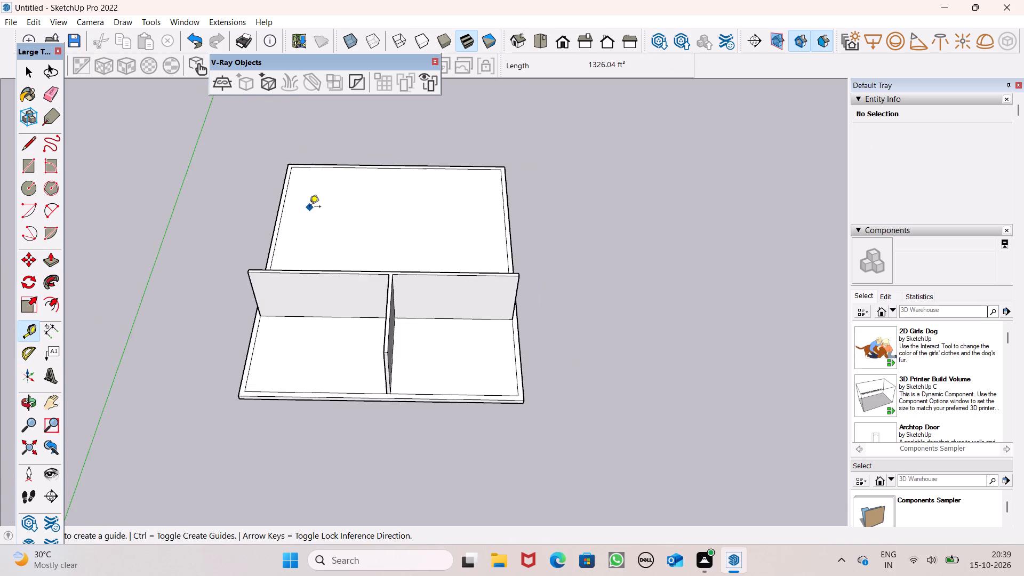
middle_click_drag(309, 207, 326, 367)
scroll(415, 392, "up", 8)
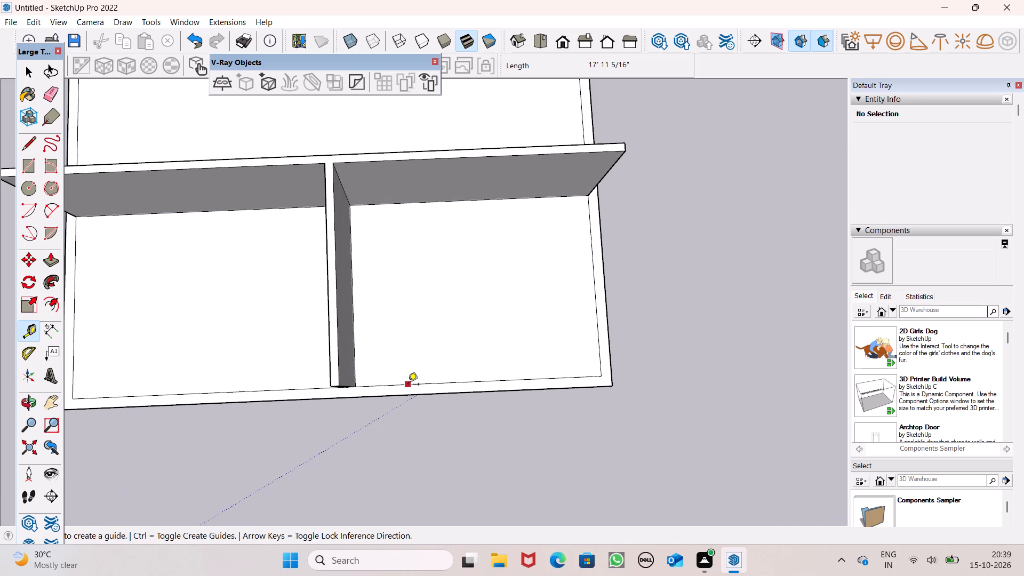
left_click(409, 385)
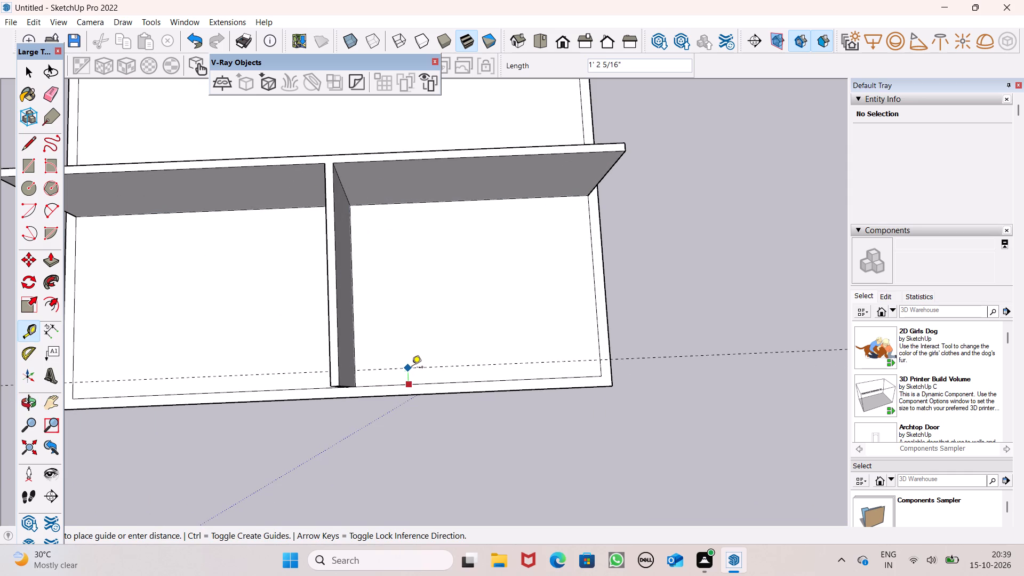
left_click(412, 368)
middle_click_drag(481, 407, 472, 399)
scroll(412, 378, "up", 7)
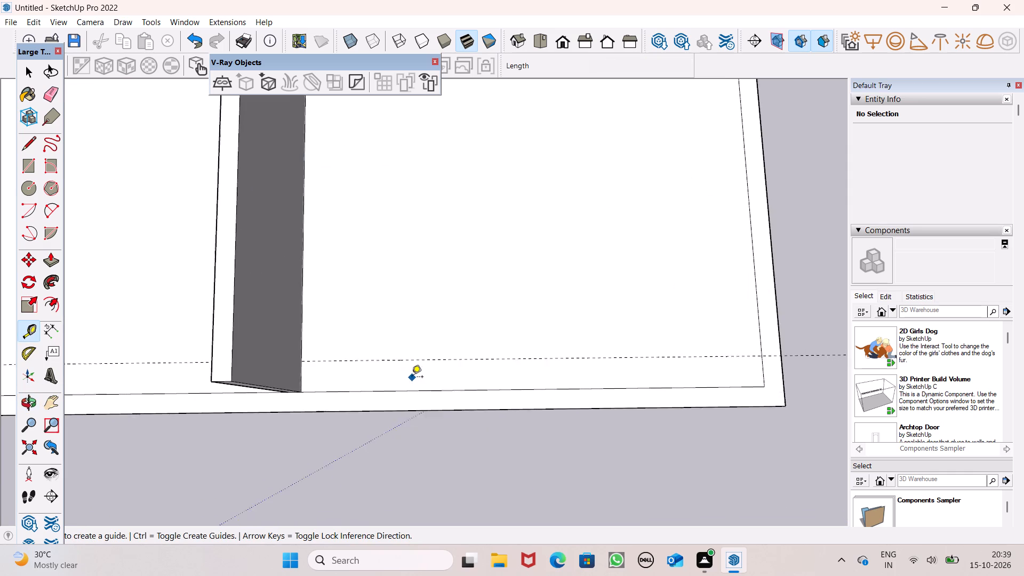
Place a second guide parallel to the first, about 4 1/2" farther from the short inner outline nearest the red axis.
left_click(410, 358)
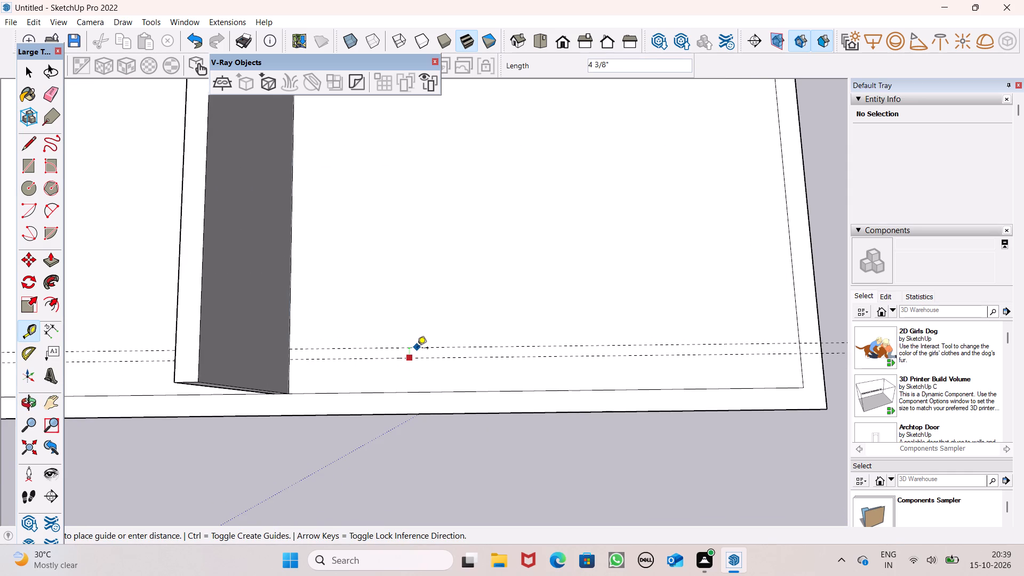
left_click(416, 347)
key("space")
key("space")
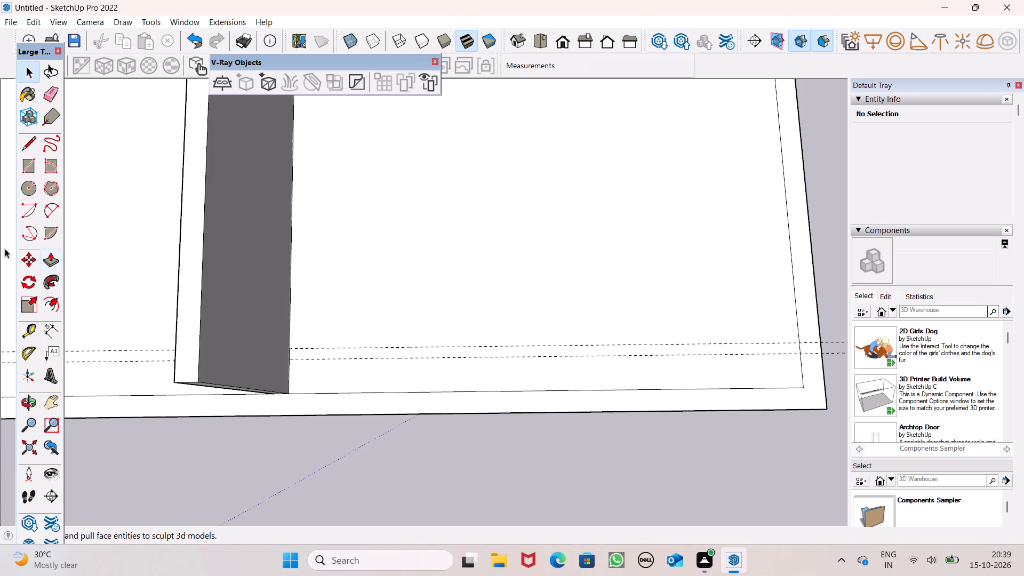
Draw a rectangle about 4 9/16" by 17' 11" between the two guides, from the lengthwise partition to the long inner wall outline.
left_click(20, 167)
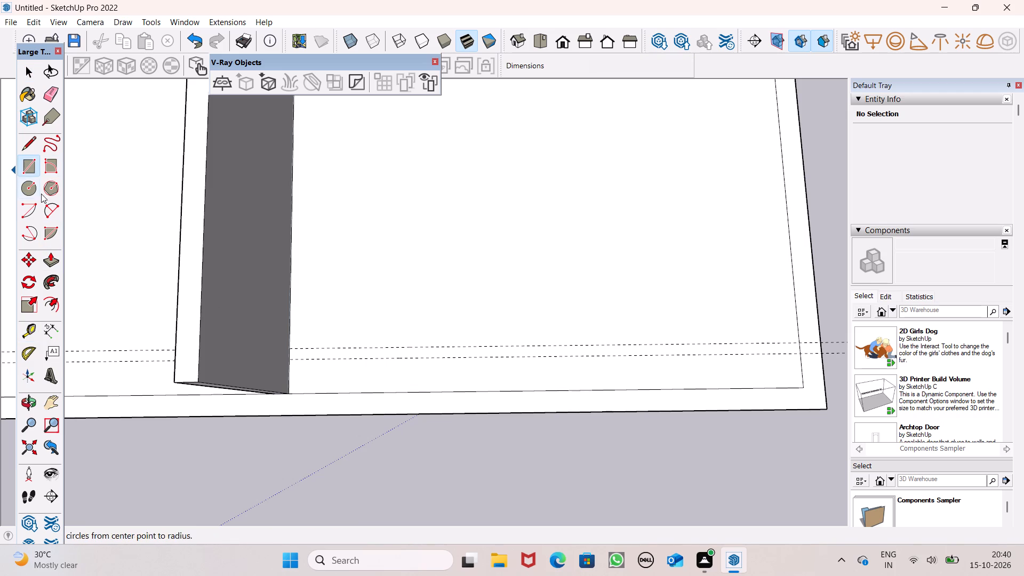
scroll(310, 372, "up", 3)
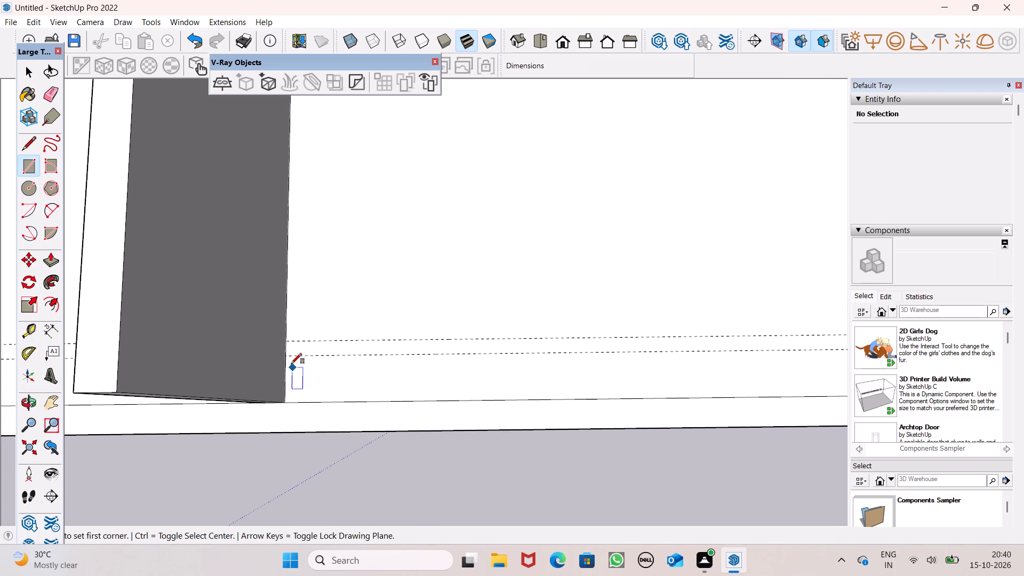
left_click(287, 343)
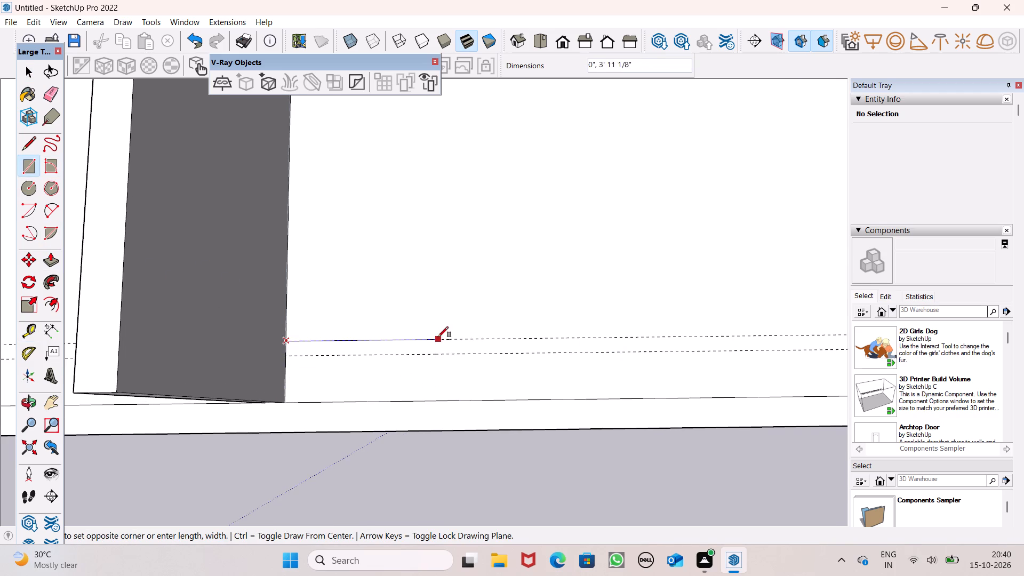
scroll(437, 337, "down", 6)
scroll(747, 339, "up", 7)
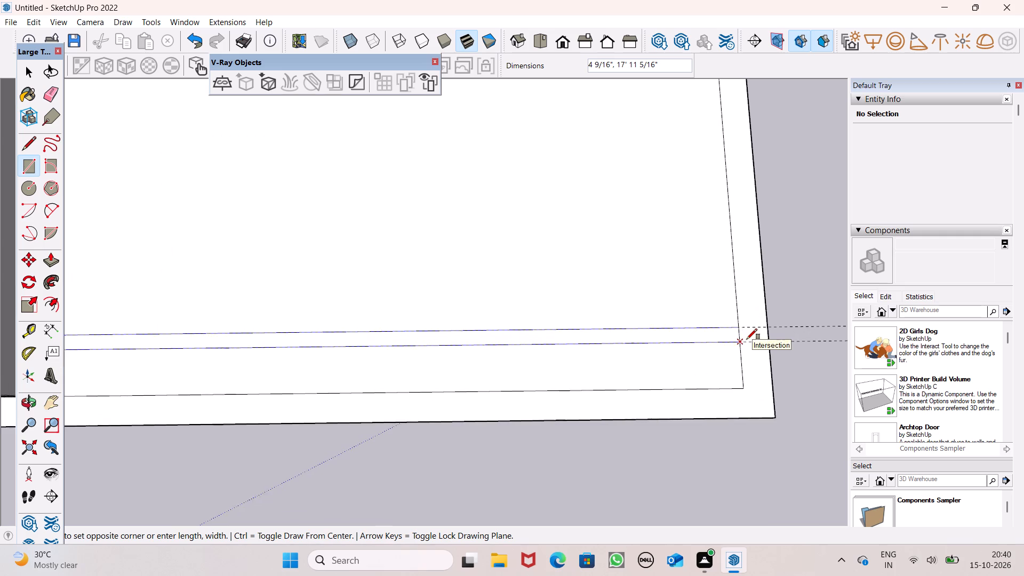
left_click(740, 339)
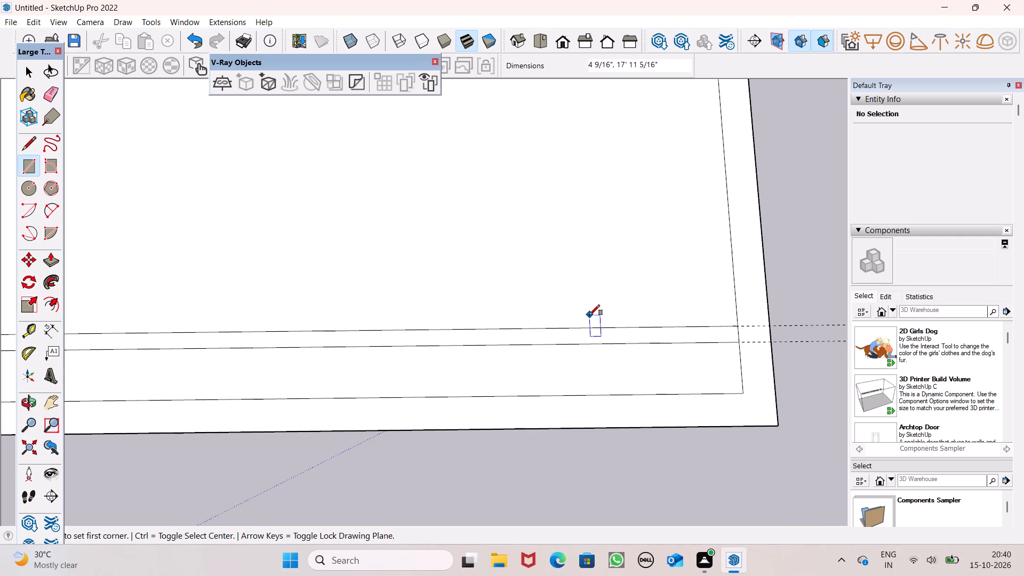
key("space")
Erase the two parallel guides.
scroll(570, 380, "down", 5)
scroll(595, 307, "down", 7)
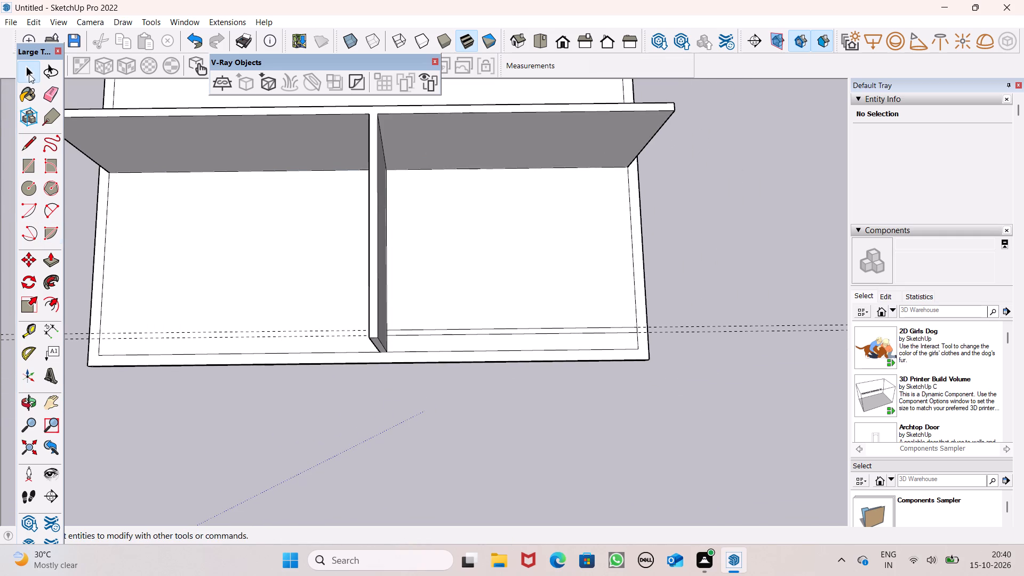
left_click(53, 94)
scroll(221, 341, "down", 1)
left_click_drag(90, 330, 90, 345)
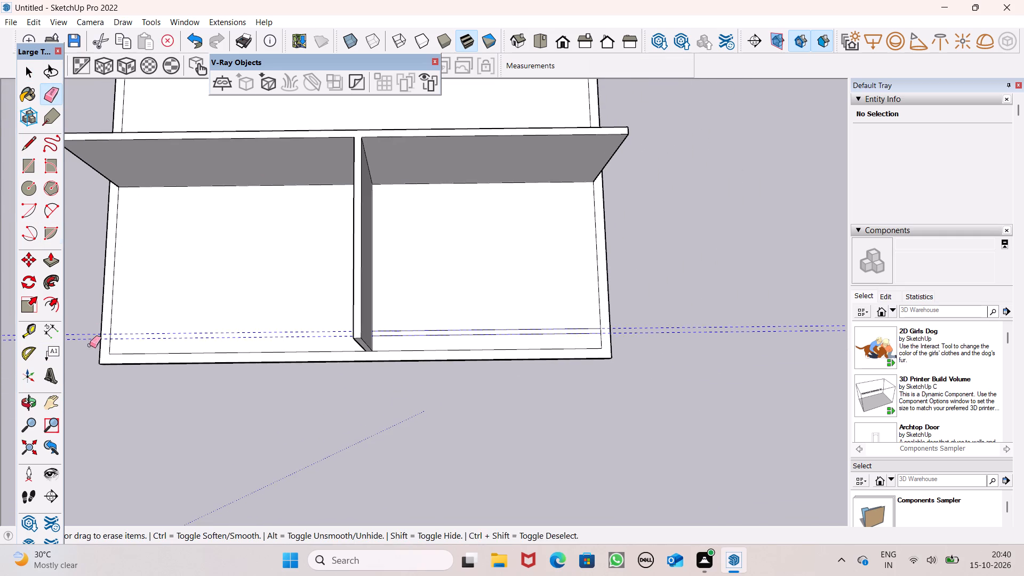
left_click_drag(90, 345, 89, 349)
Push/Pull the narrow partition strip beside the lengthwise partition up 10'.
scroll(566, 359, "up", 6)
scroll(585, 341, "down", 4)
scroll(377, 351, "up", 2)
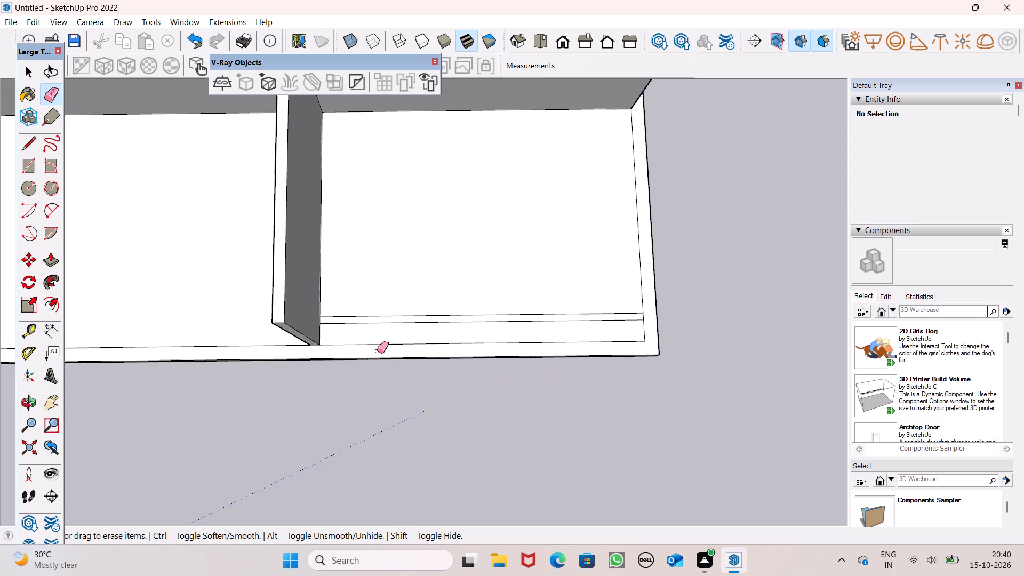
scroll(377, 351, "up", 2)
scroll(395, 369, "down", 4)
middle_click_drag(414, 377, 395, 349)
scroll(395, 371, "down", 1)
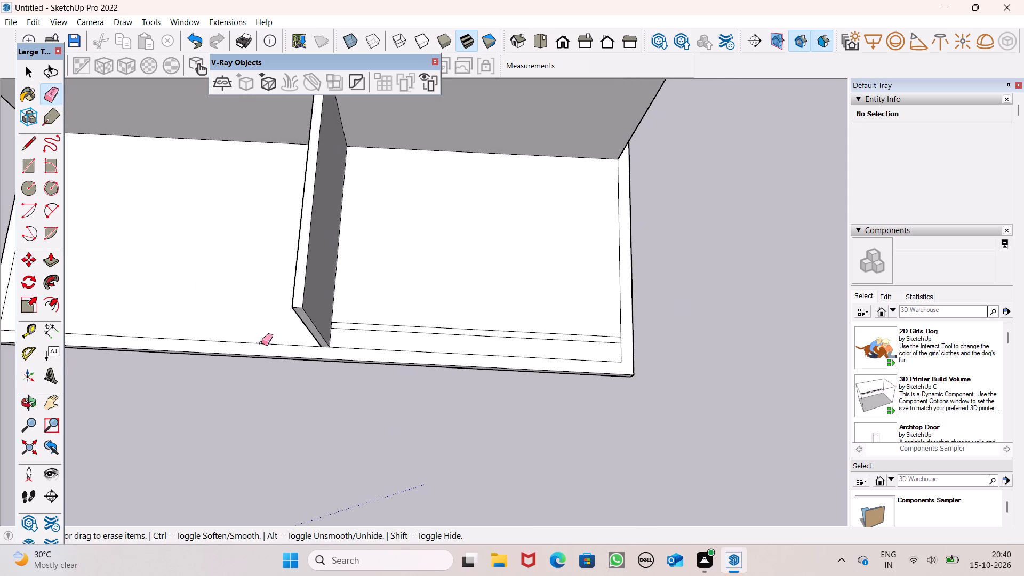
left_click(49, 265)
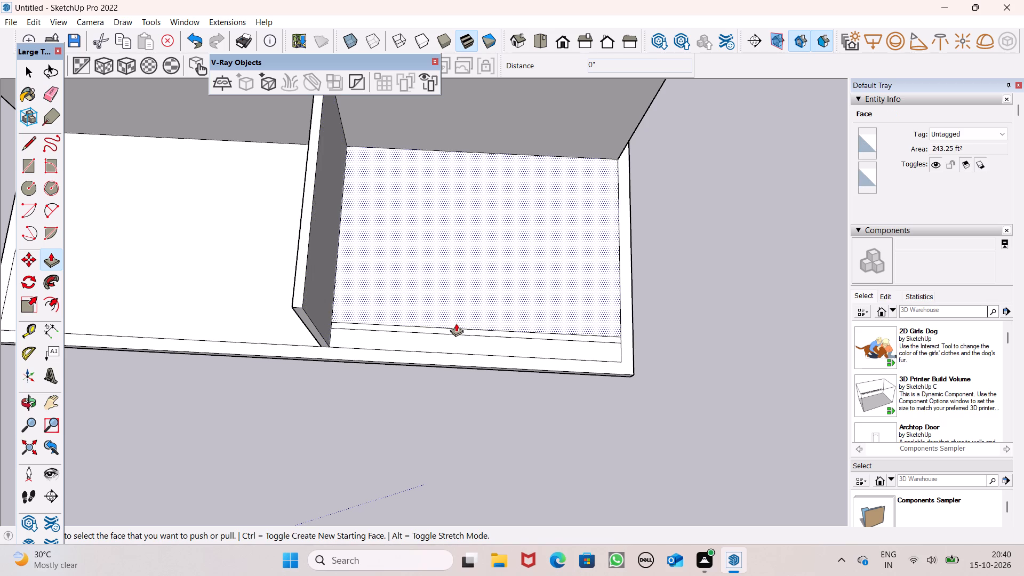
scroll(340, 311, "up", 4)
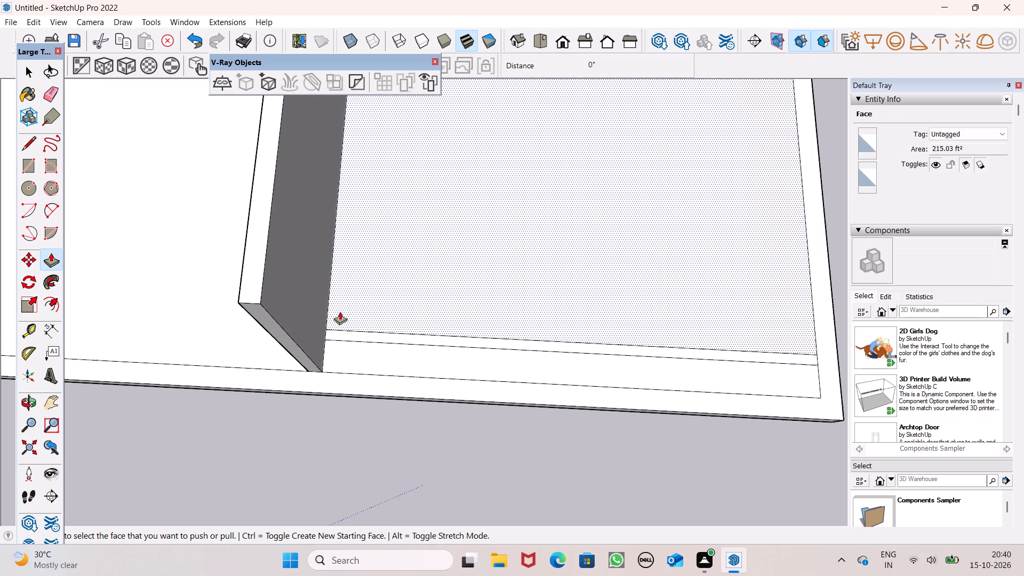
scroll(340, 311, "up", 1)
scroll(342, 322, "down", 5)
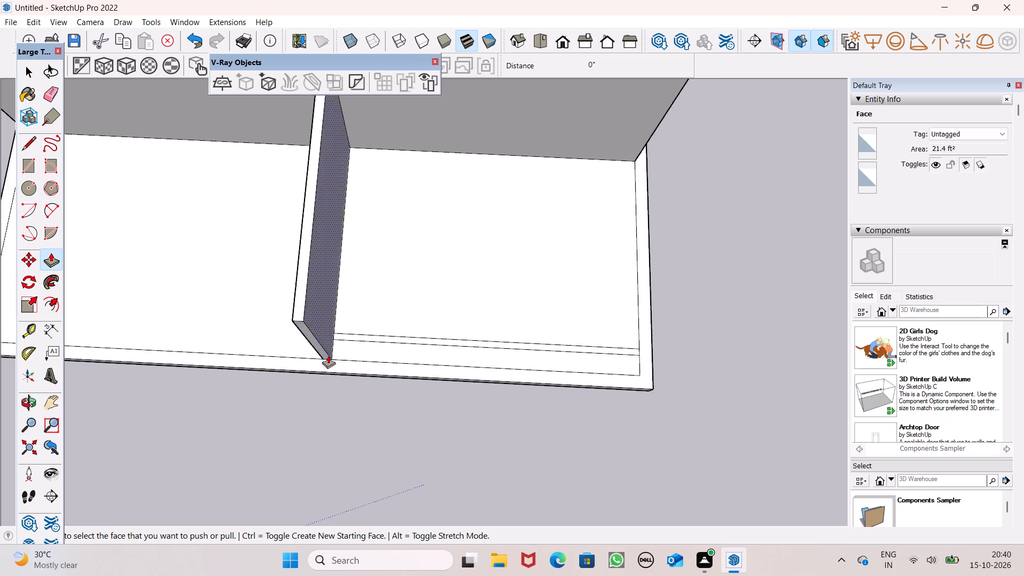
scroll(322, 345, "down", 2)
middle_click_drag(321, 349, 299, 488)
scroll(324, 363, "up", 6)
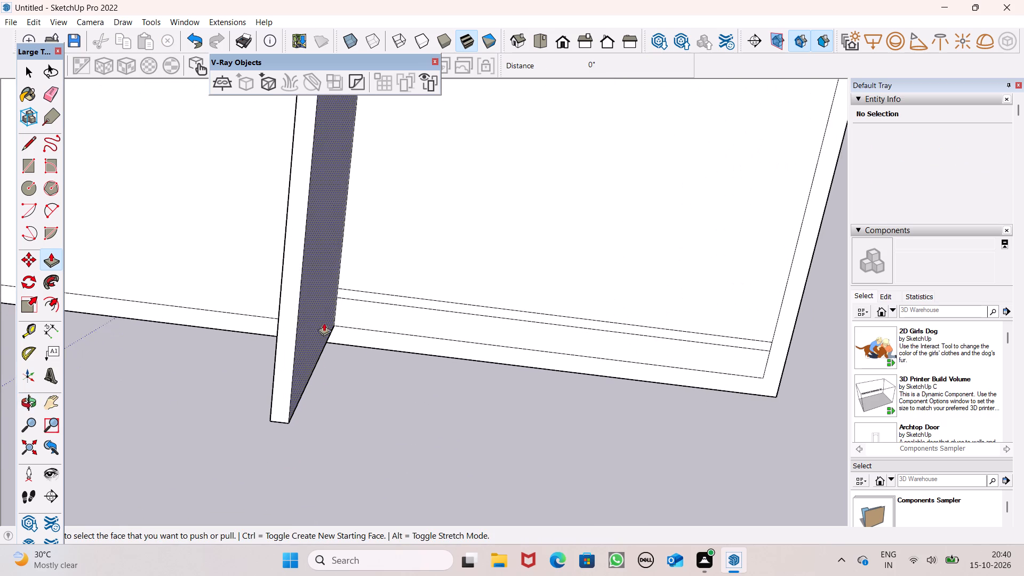
left_click_drag(349, 294, 294, 331)
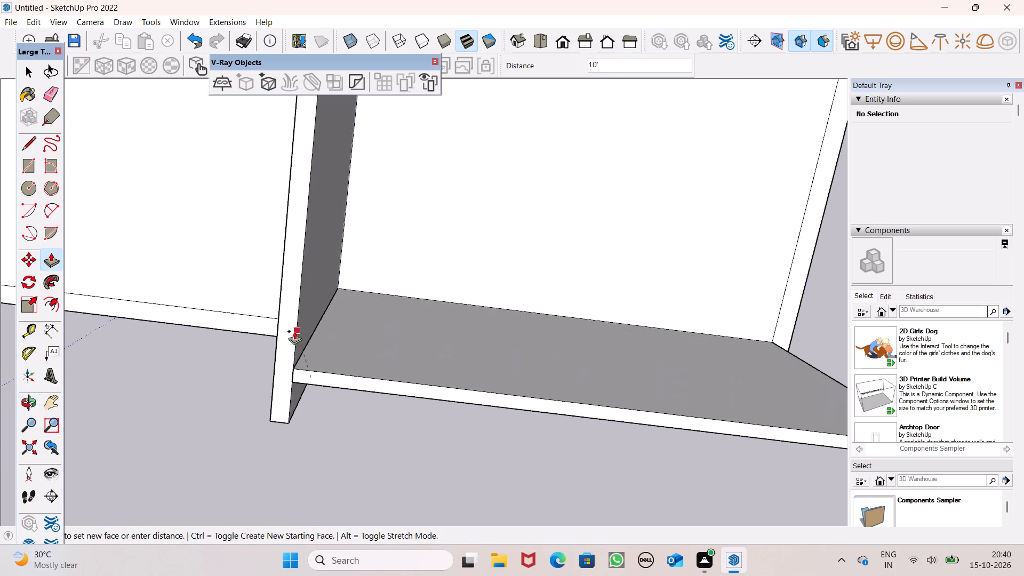
left_click_drag(294, 331, 294, 332)
Push the lengthwise partition's end face nearest the red axis back 1' 2 5/16", flush with the new crosswise wall.
scroll(273, 278, "down", 10)
middle_click_drag(292, 350, 294, 292)
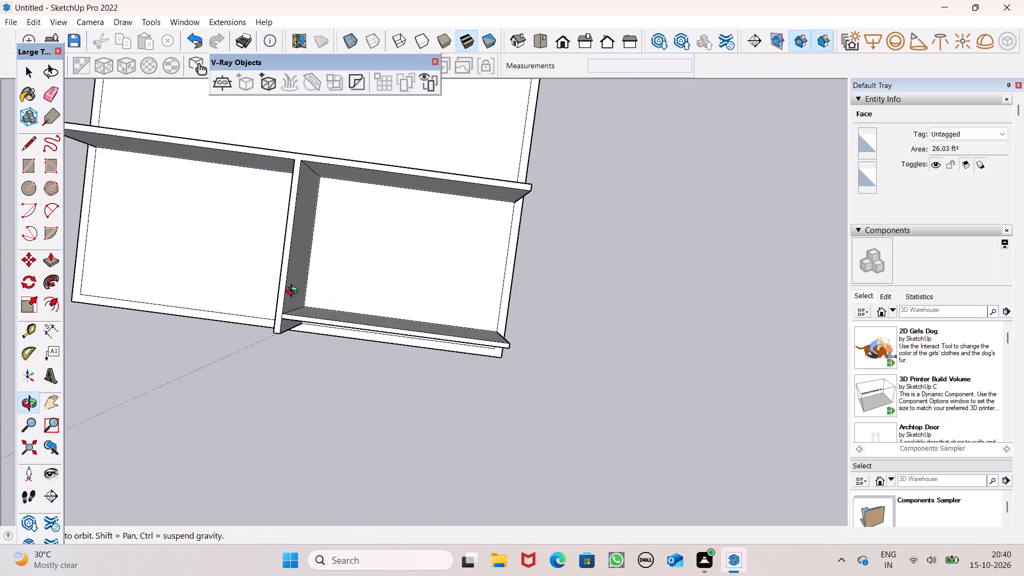
middle_click_drag(294, 292, 300, 247)
middle_click(302, 243)
scroll(303, 317, "down", 1)
middle_click_drag(295, 327, 294, 264)
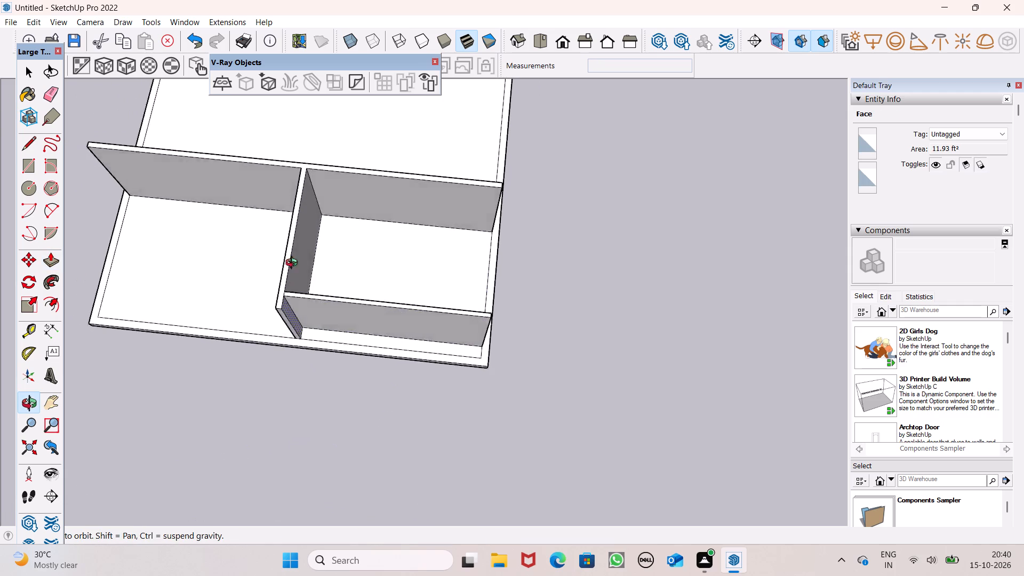
middle_click_drag(294, 264, 303, 225)
scroll(276, 287, "up", 6)
middle_click_drag(297, 341, 331, 308)
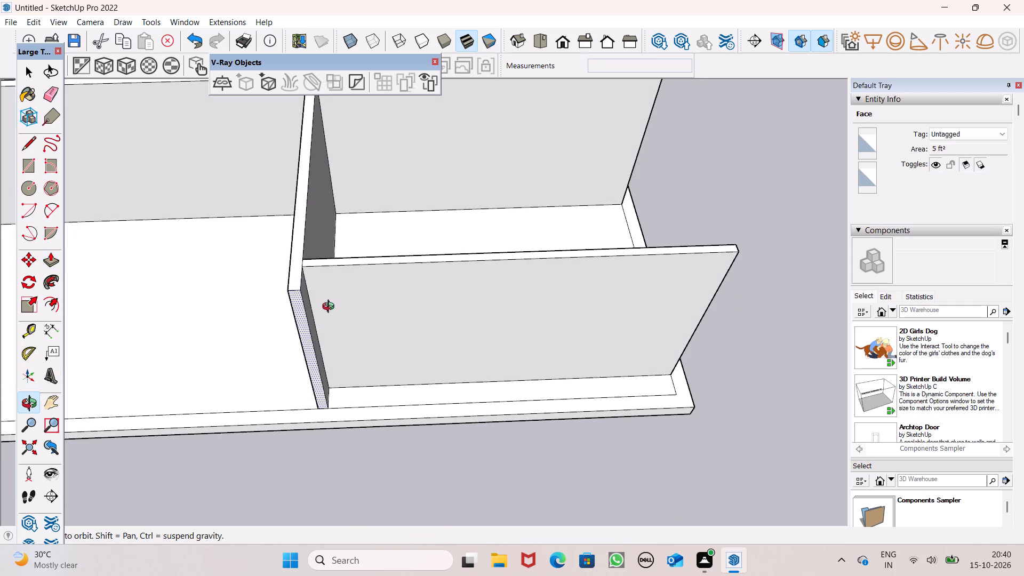
middle_click_drag(331, 308, 308, 324)
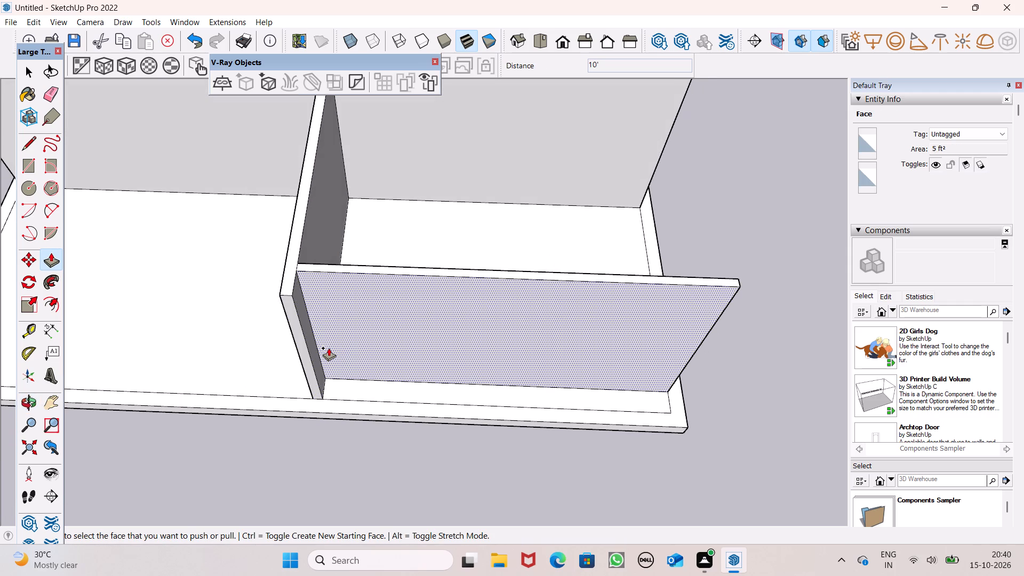
left_click_drag(297, 340, 316, 300)
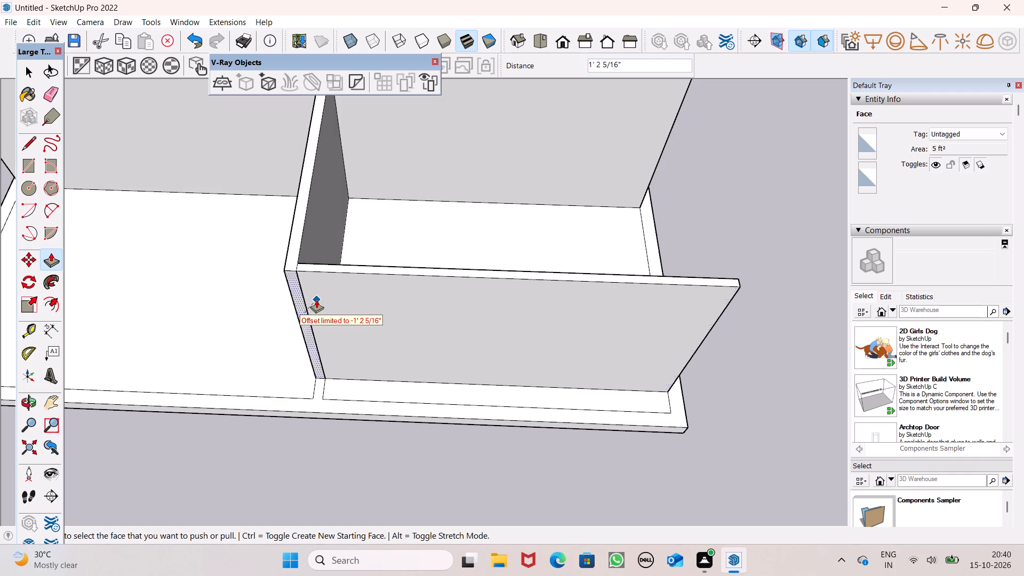
key("space")
scroll(341, 313, "down", 1)
key("space")
scroll(372, 309, "down", 1)
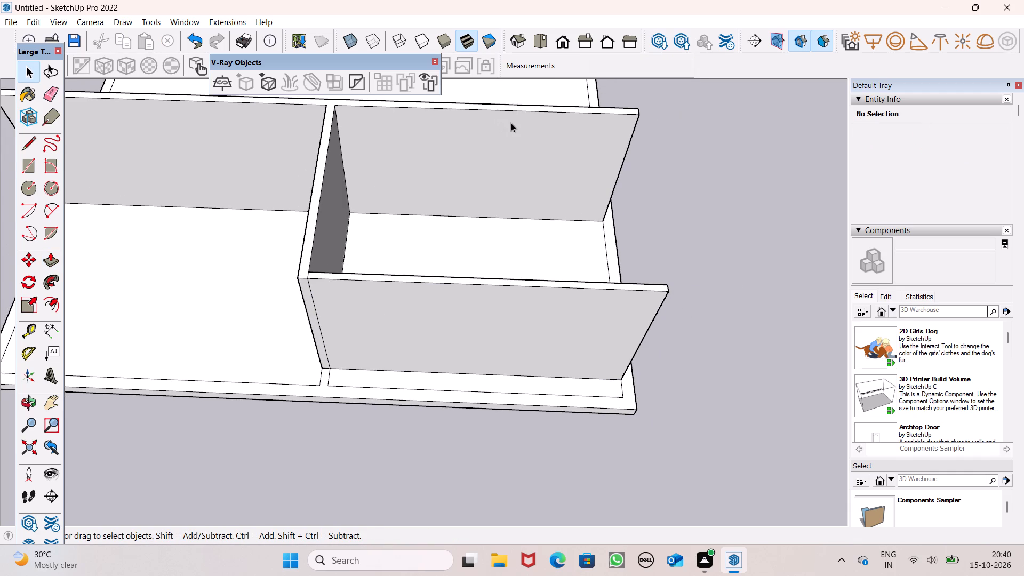
Examine the partition layout on the slab from above and from several angles.
scroll(511, 123, "down", 1)
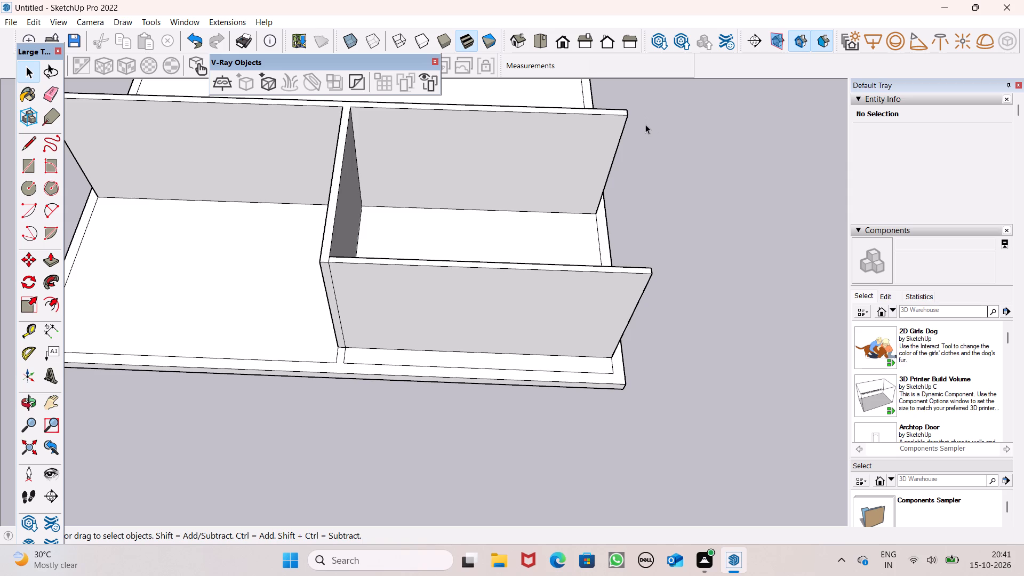
scroll(645, 124, "down", 1)
middle_click_drag(645, 124, 642, 263)
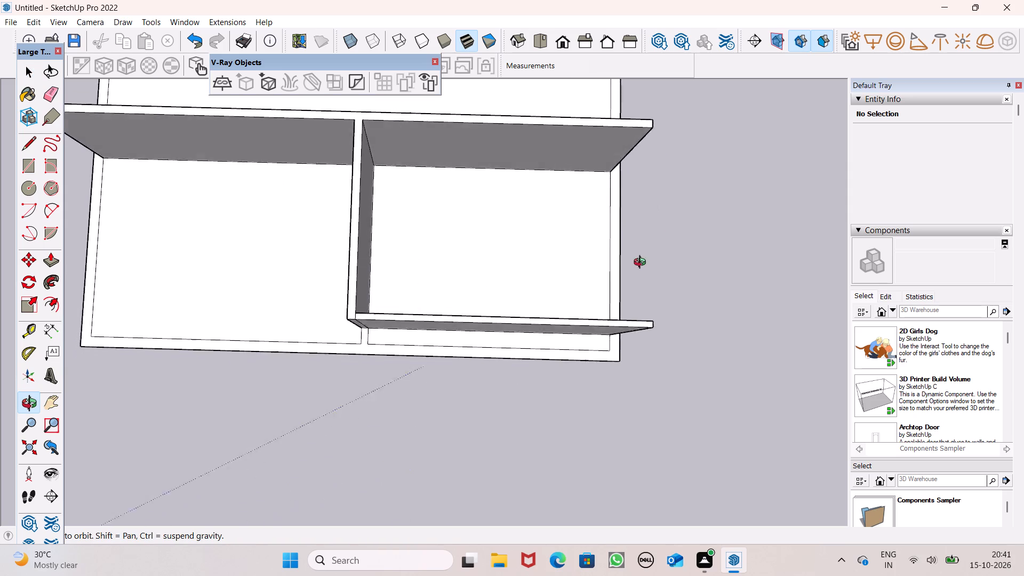
middle_click_drag(642, 263, 569, 246)
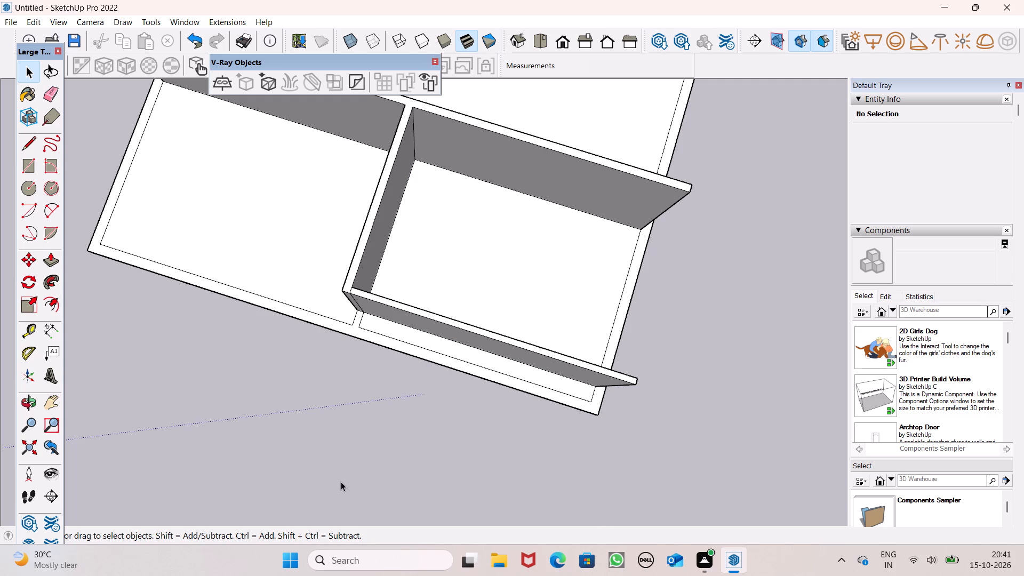
scroll(564, 370, "down", 3)
scroll(559, 320, "down", 2)
middle_click_drag(610, 329, 580, 323)
middle_click_drag(556, 318, 506, 311)
middle_click_drag(473, 295, 397, 81)
scroll(435, 218, "up", 1)
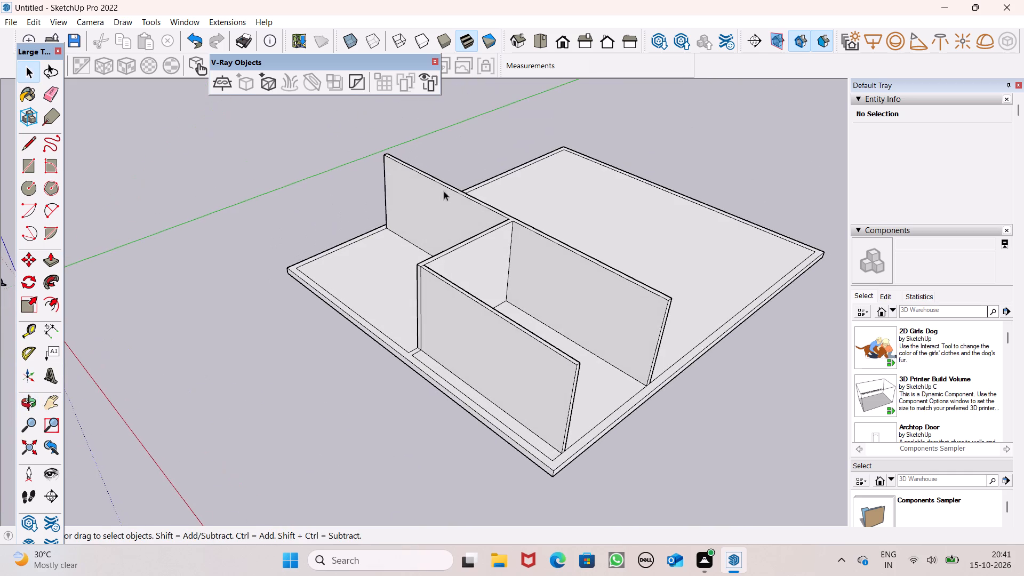
scroll(735, 238, "down", 4)
middle_click_drag(594, 294, 666, 286)
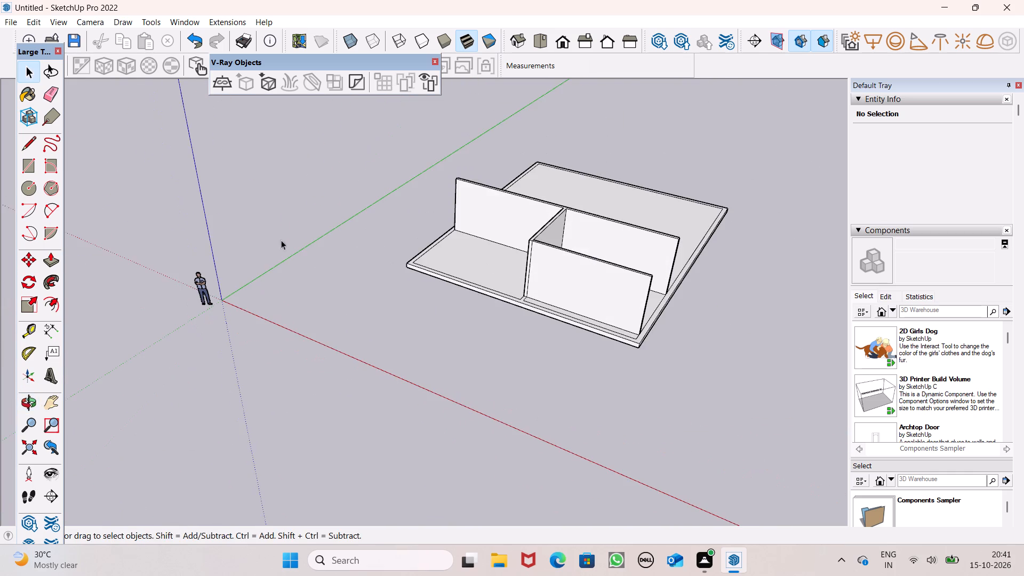
middle_click_drag(325, 263, 439, 415)
Draw a 9" line across the outer wall outline, from the inner corner nearest the origin to the slab's long outer edge.
left_click(27, 145)
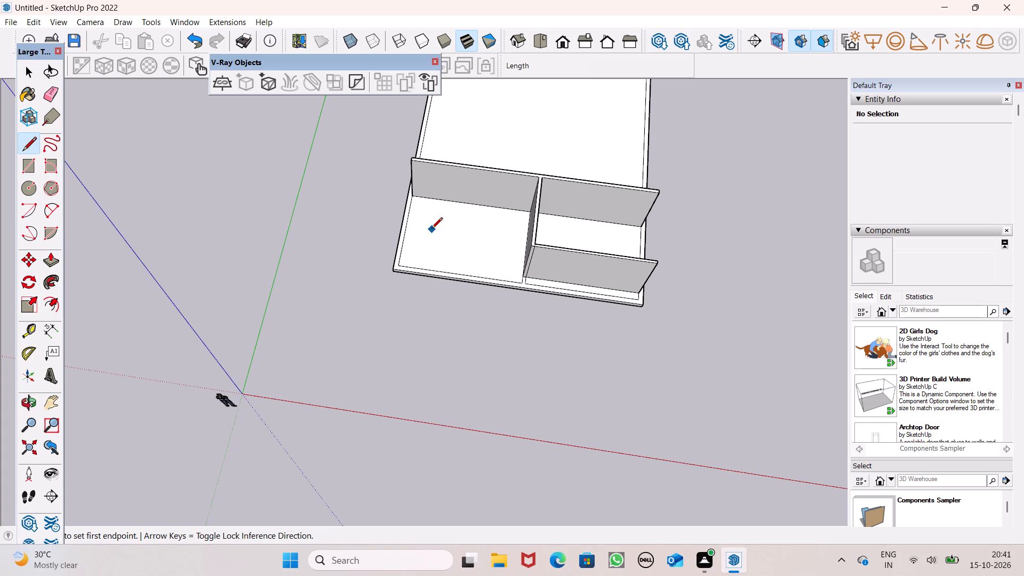
middle_click_drag(570, 256, 431, 305)
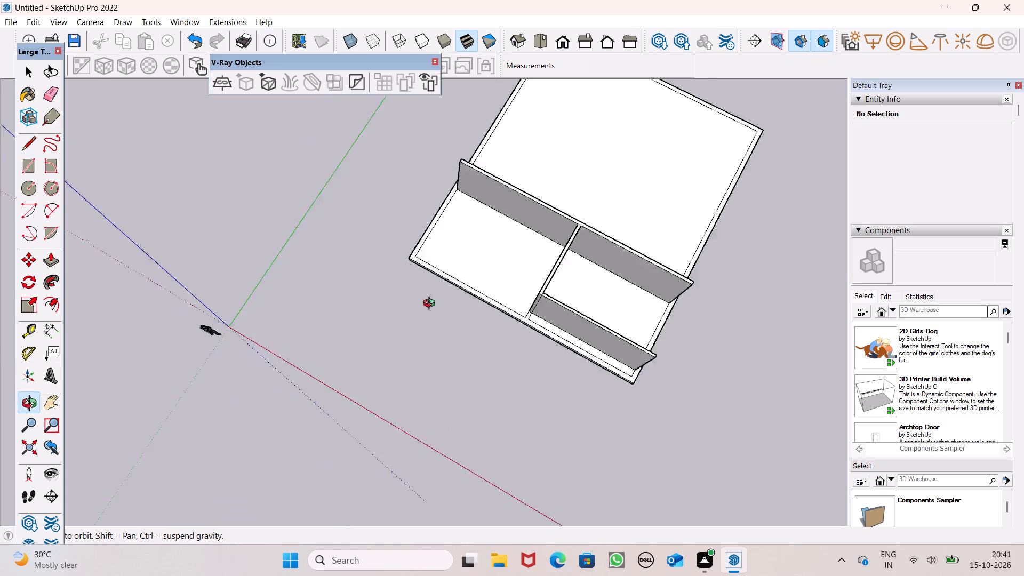
middle_click_drag(431, 305, 362, 290)
scroll(363, 291, "up", 1)
scroll(356, 262, "down", 5)
middle_click_drag(583, 336, 686, 310)
middle_click_drag(224, 246, 393, 221)
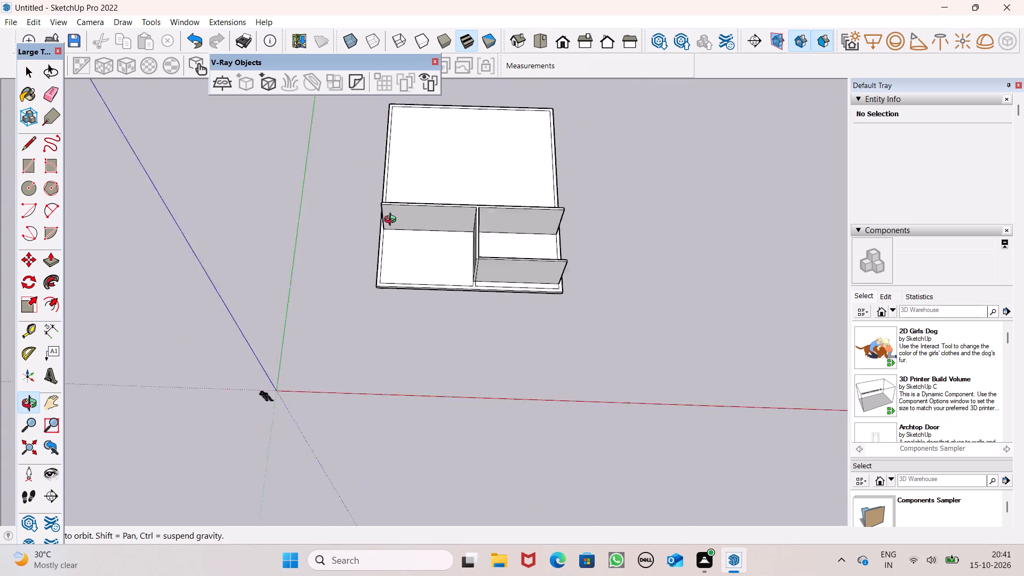
middle_click_drag(393, 221, 450, 177)
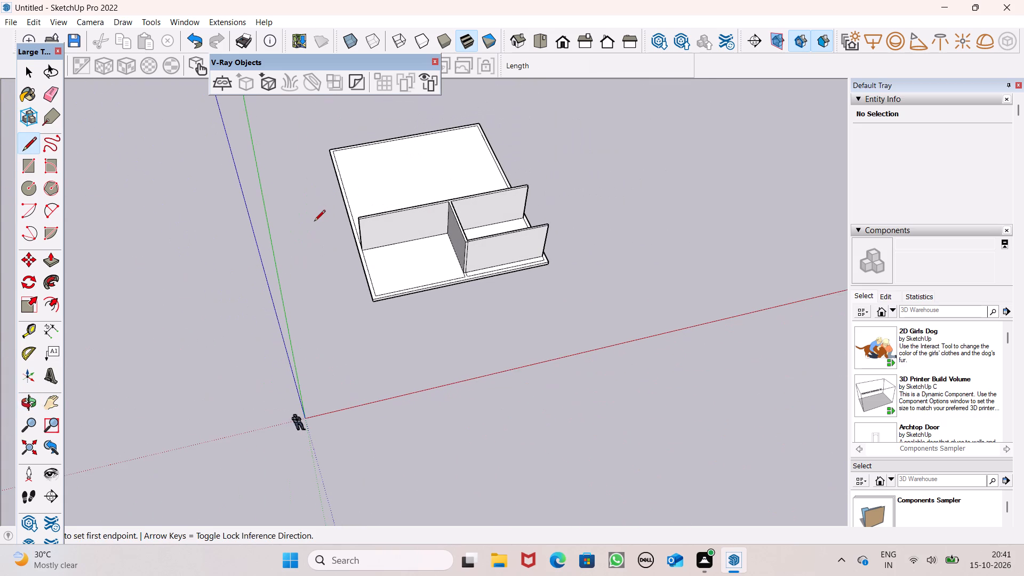
scroll(392, 276, "up", 1)
middle_click_drag(390, 276, 354, 297)
scroll(357, 290, "up", 2)
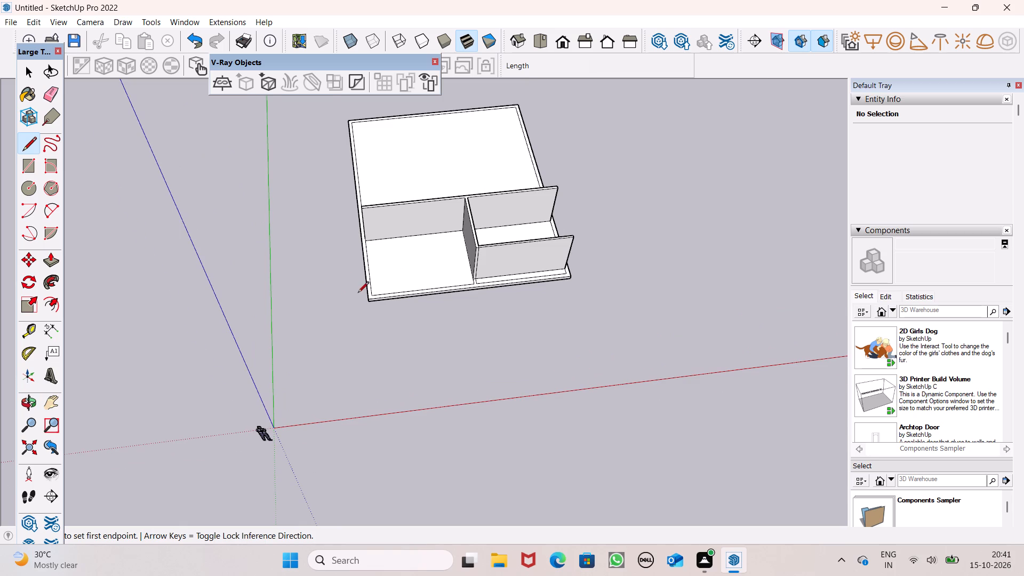
scroll(358, 293, "up", 12)
left_click(384, 273)
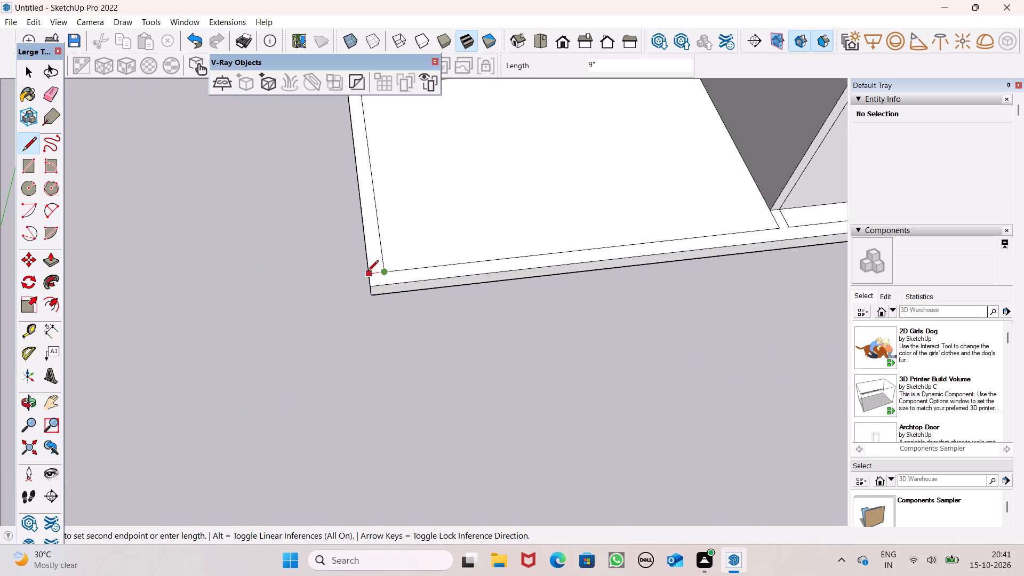
left_click(367, 272)
Draw a matching line across the outer wall outline from the inner corner at the far end of the side facing the red axis.
scroll(303, 262, "down", 8)
scroll(718, 256, "up", 7)
scroll(669, 222, "up", 7)
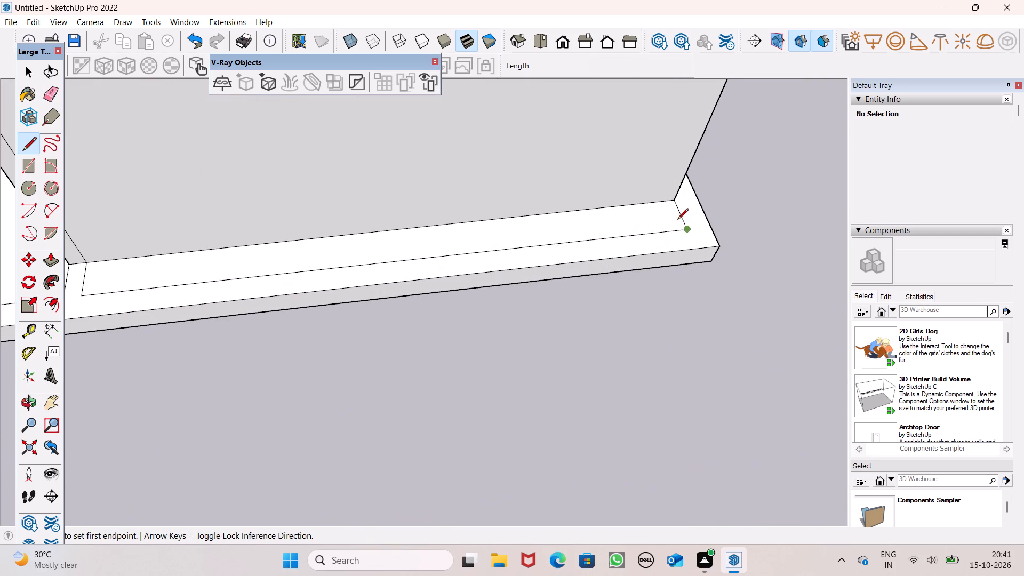
left_click(690, 228)
left_click(710, 222)
key("space")
scroll(671, 195, "down", 10)
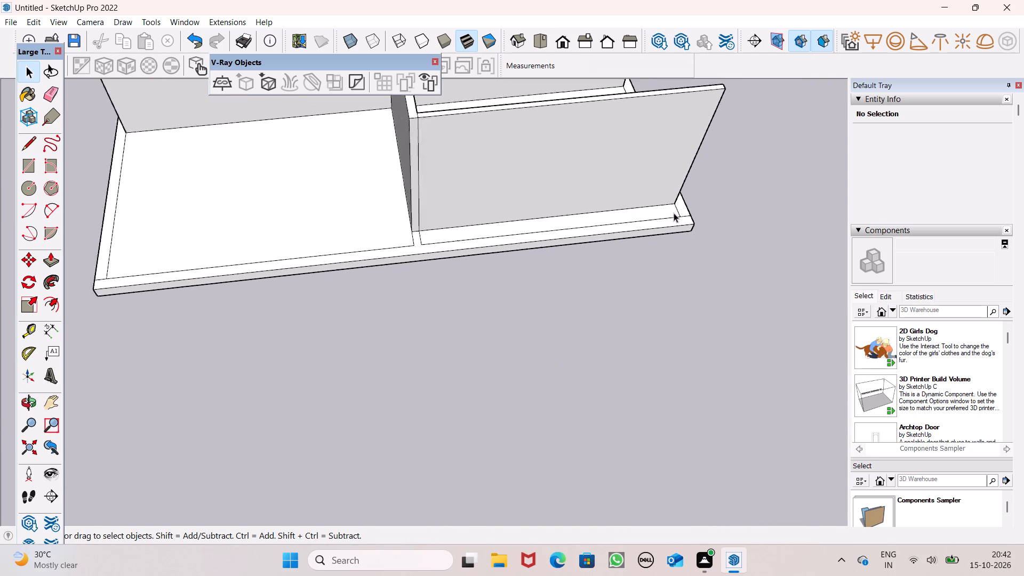
scroll(674, 213, "down", 3)
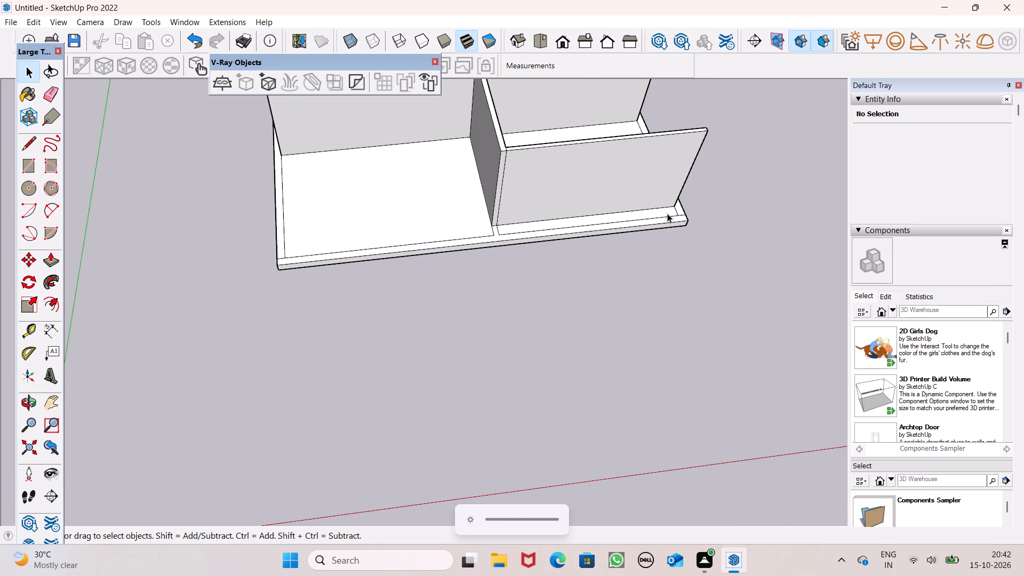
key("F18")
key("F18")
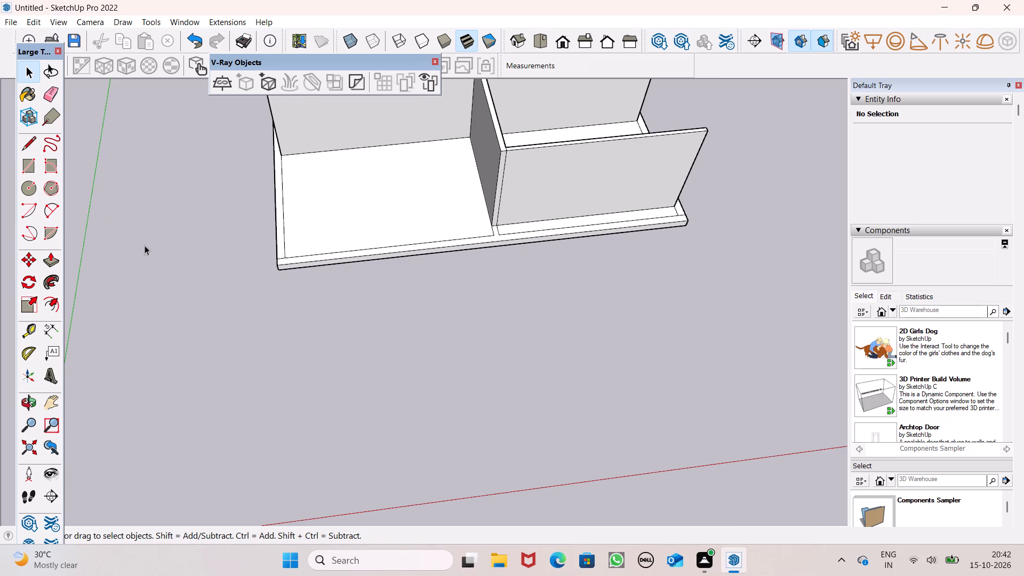
Push/Pull the outer wall face up 10' on the three sides other than the one facing the red axis.
left_click(47, 260)
scroll(230, 245, "up", 4)
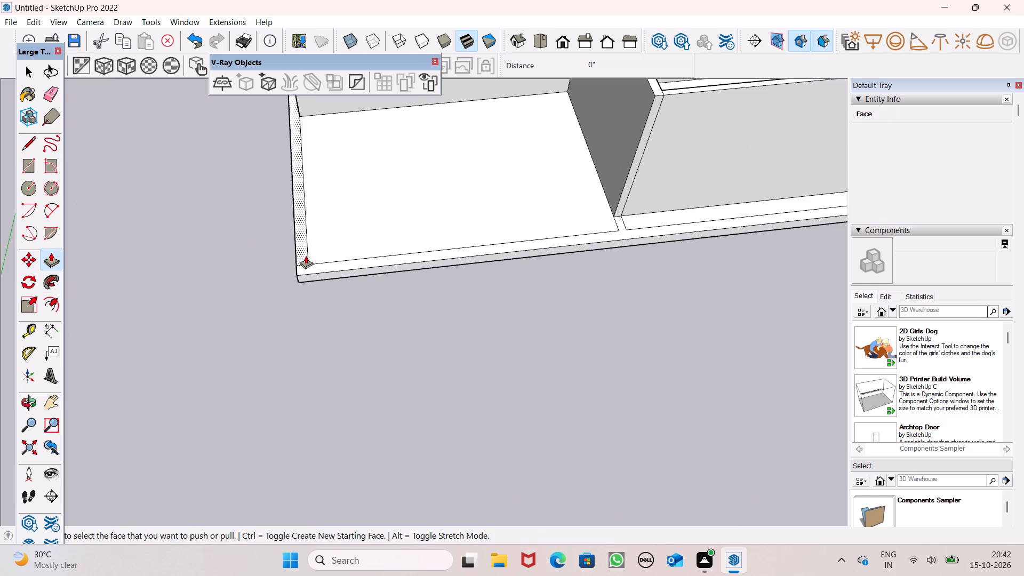
left_click_drag(301, 255, 274, 186)
type("10")
key("apostrophe")
key("Return")
scroll(271, 261, "down", 8)
middle_click_drag(347, 336, 311, 228)
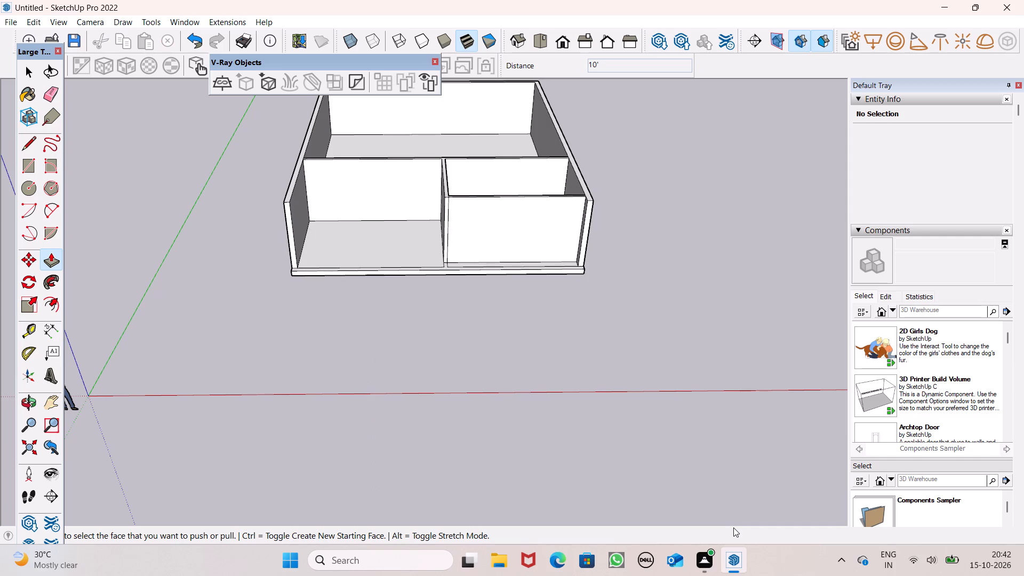
key("space")
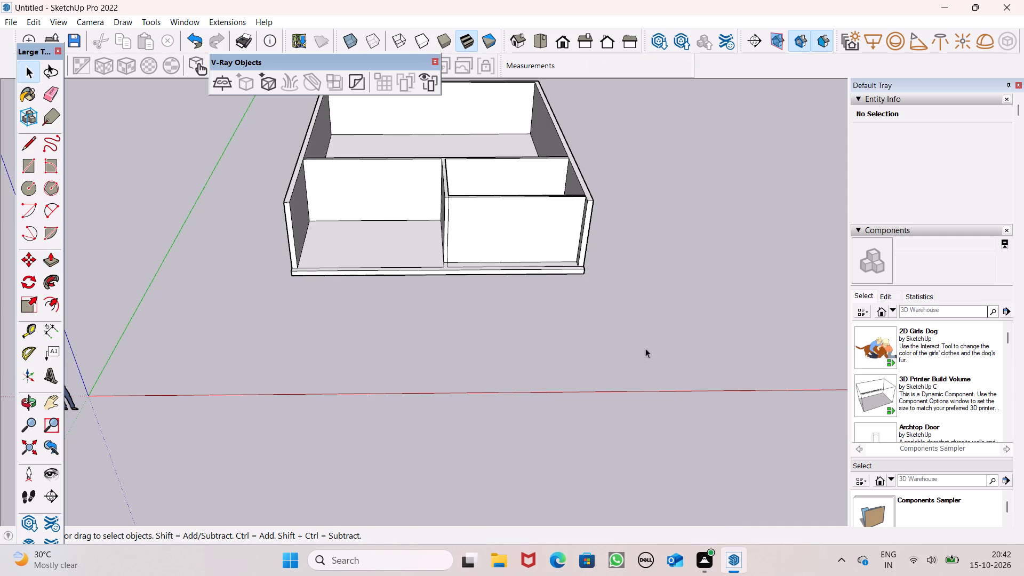
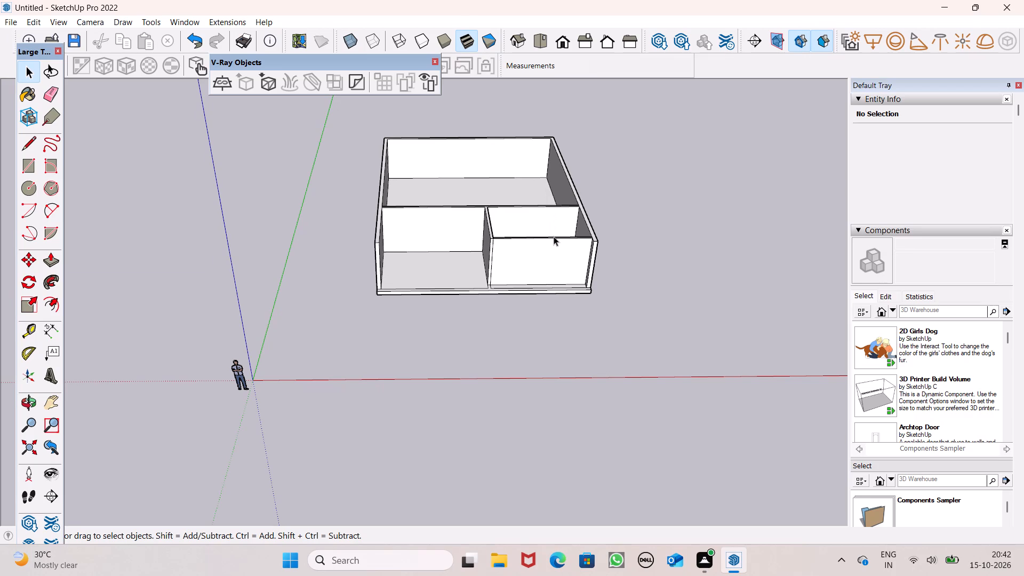
Draw a 6" line across the floor end of the dividing partition's footprint, along the inner edge of the open side's 9" strip.
middle_click_drag(559, 260, 557, 347)
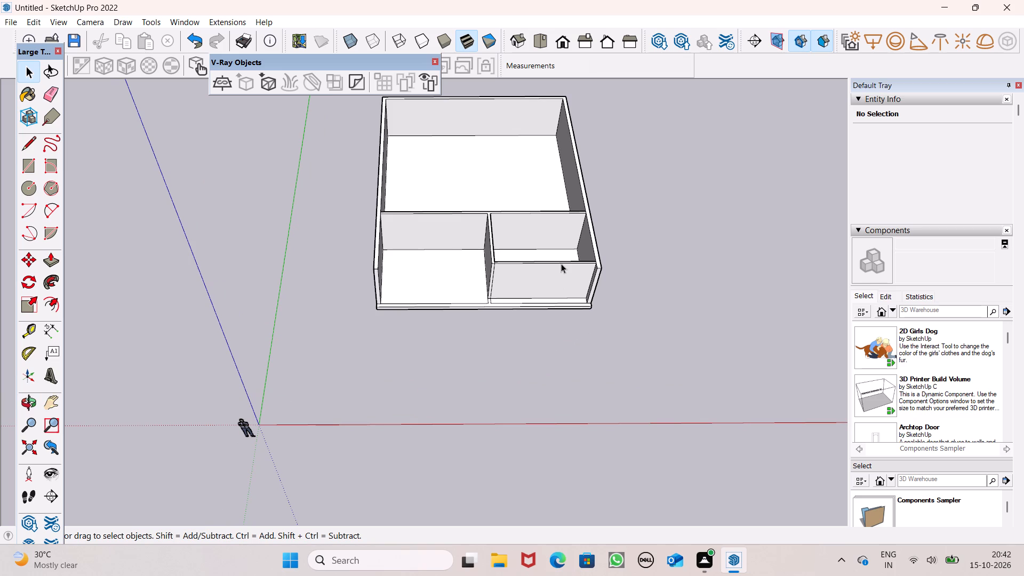
scroll(543, 257, "up", 3)
middle_click_drag(557, 296, 547, 340)
scroll(514, 318, "up", 6)
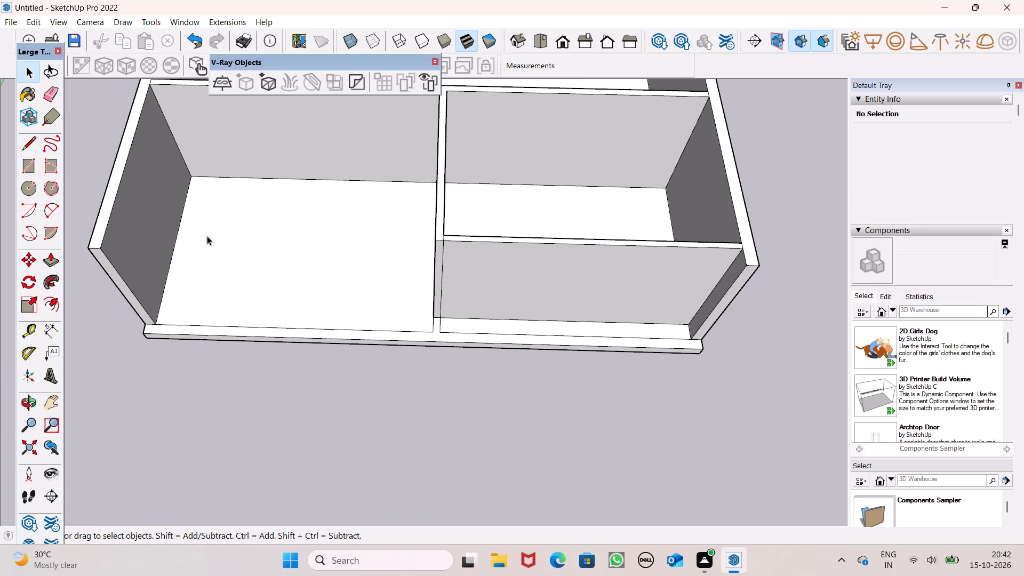
left_click(30, 148)
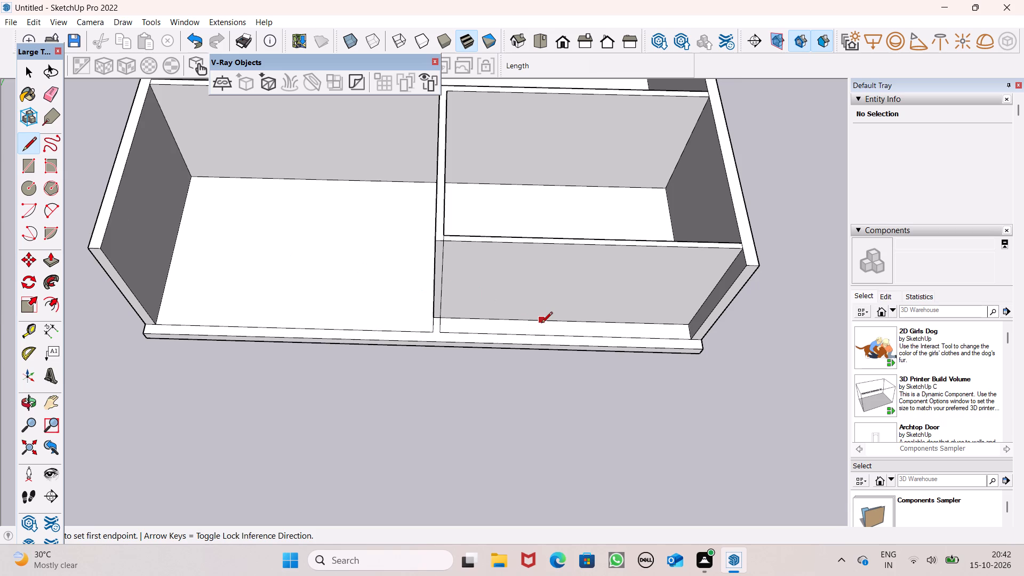
scroll(525, 300, "up", 7)
left_click(351, 366)
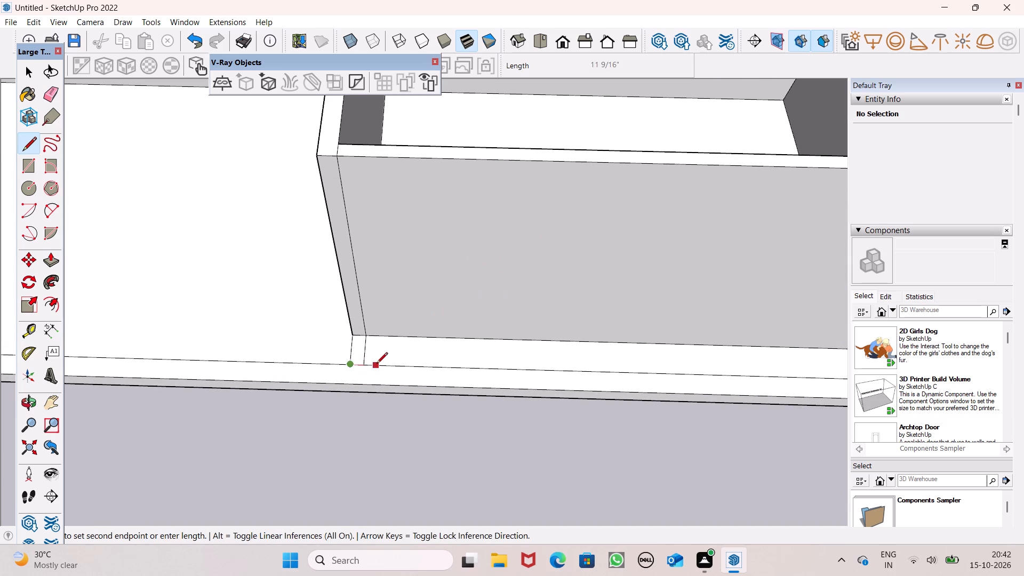
left_click(361, 361)
Erase the two short footprint lines on the floor and the vertical seam near the dividing partition's open-side corner.
left_click(50, 90)
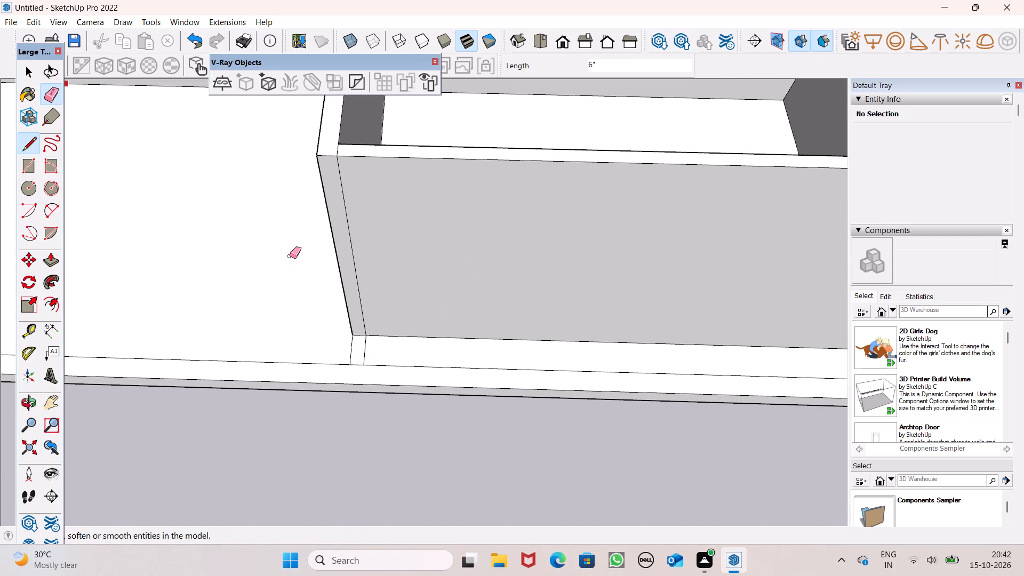
scroll(297, 272, "up", 6)
left_click_drag(379, 416, 404, 422)
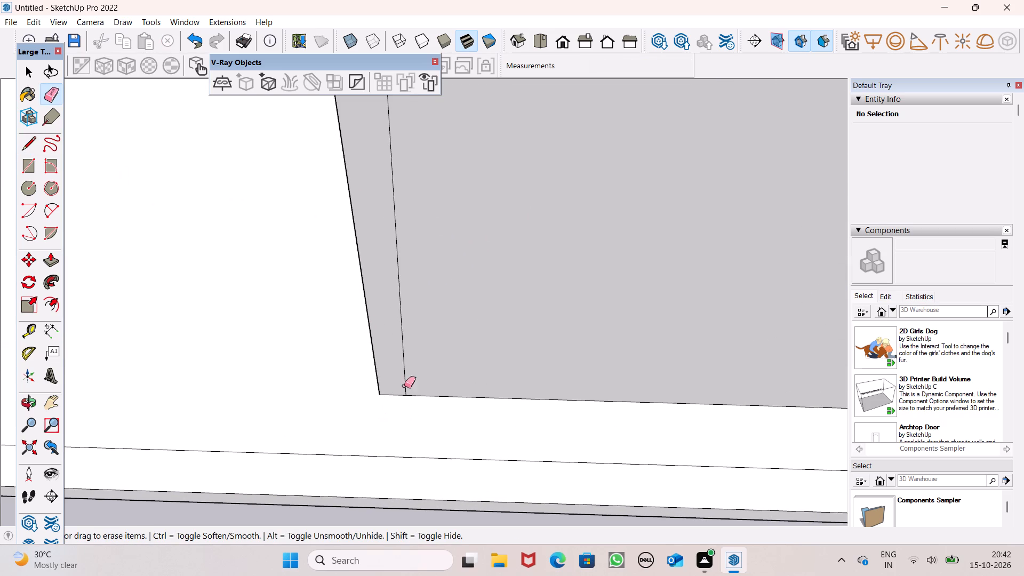
left_click(407, 377)
scroll(427, 313, "down", 2)
left_click_drag(414, 313, 403, 320)
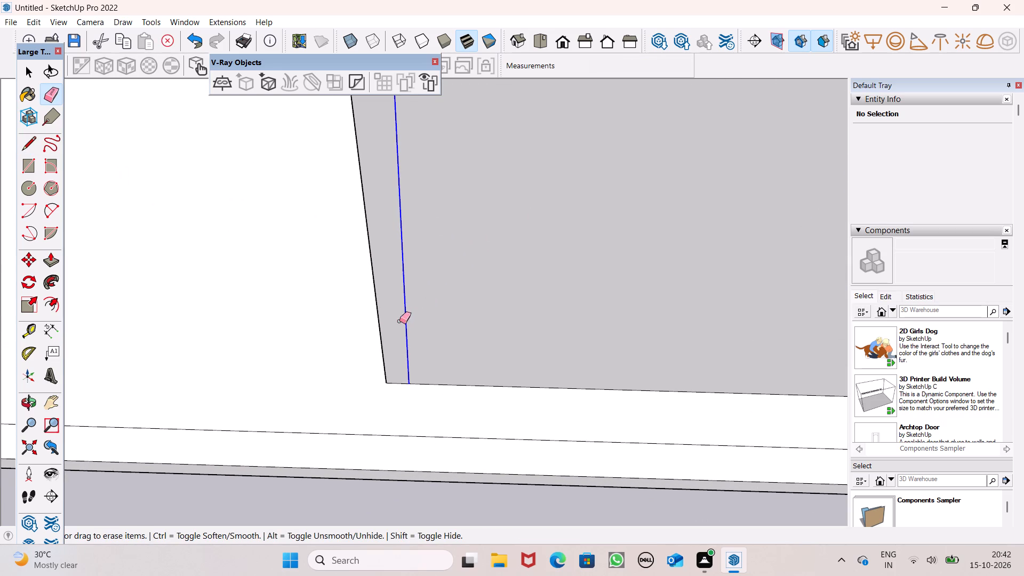
scroll(490, 246, "down", 5)
scroll(488, 286, "up", 1)
scroll(486, 298, "down", 9)
middle_click_drag(482, 334, 474, 326)
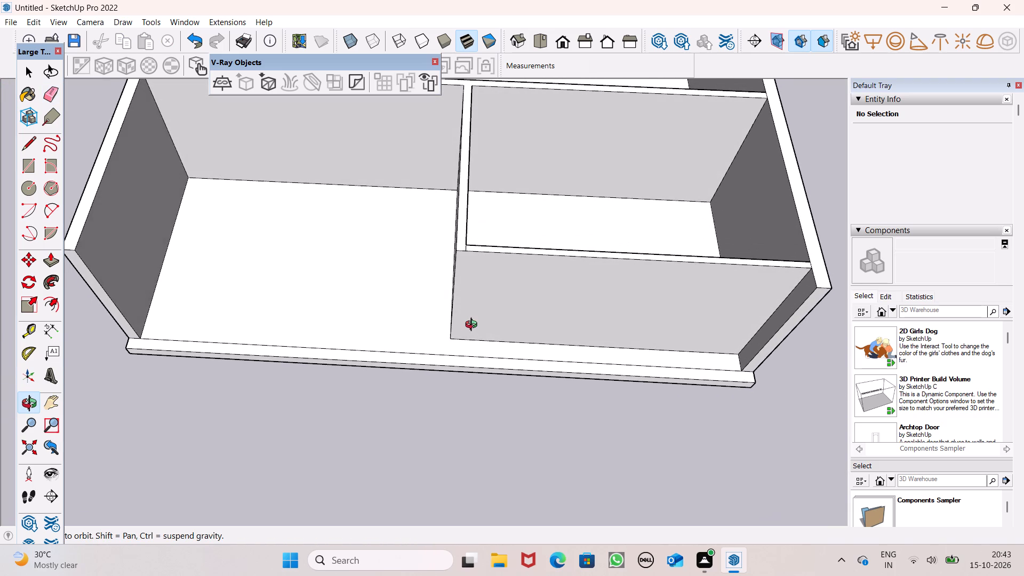
middle_click_drag(474, 326, 476, 327)
middle_click(476, 327)
key("space")
Examine the raised outer walls and partitions from above and from the open side.
middle_click_drag(763, 346, 657, 323)
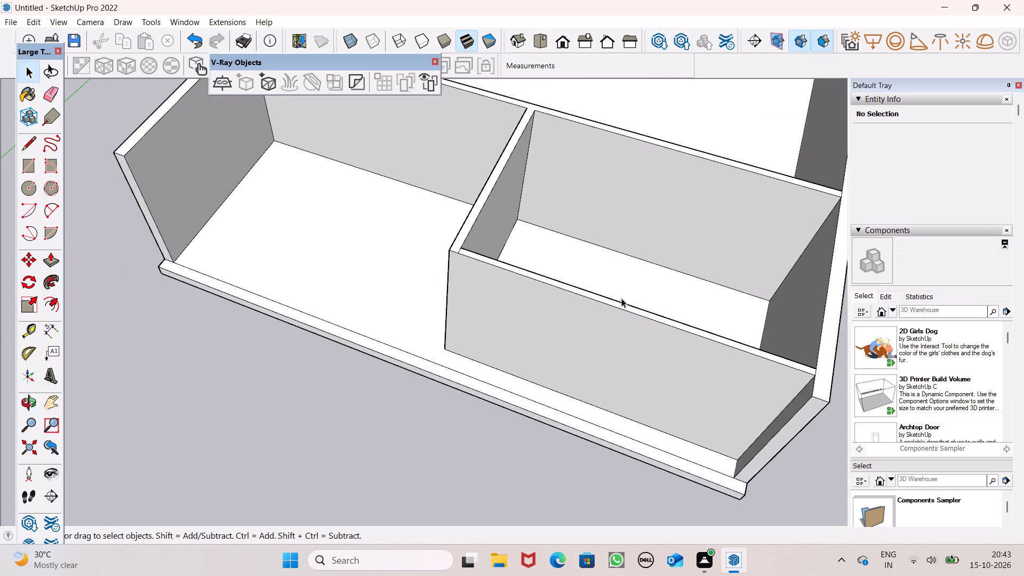
scroll(463, 281, "down", 5)
middle_click_drag(506, 319, 542, 315)
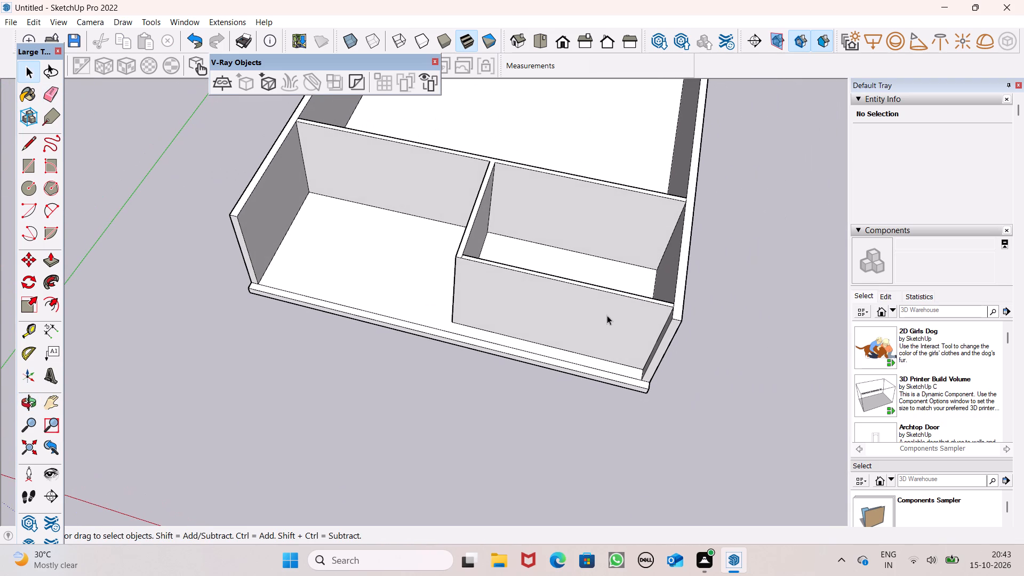
middle_click_drag(521, 353, 523, 280)
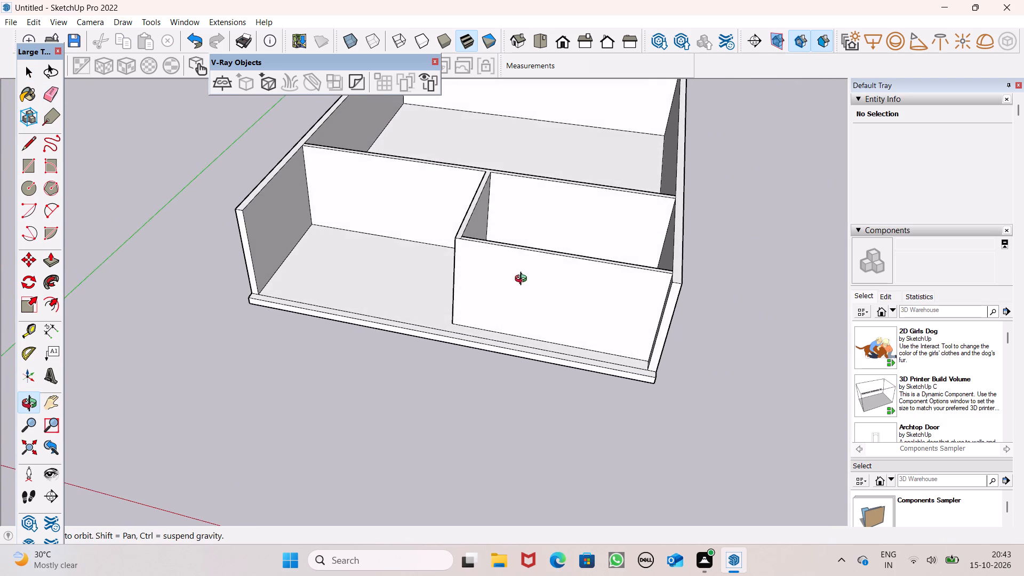
middle_click_drag(523, 280, 607, 229)
scroll(603, 263, "down", 4)
middle_click_drag(593, 261, 637, 236)
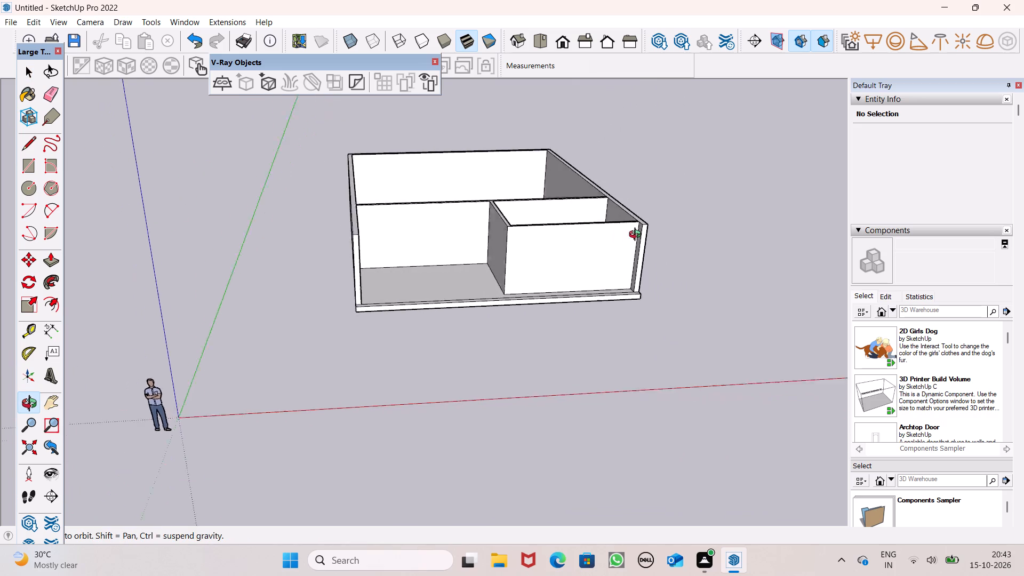
middle_click_drag(637, 236, 621, 296)
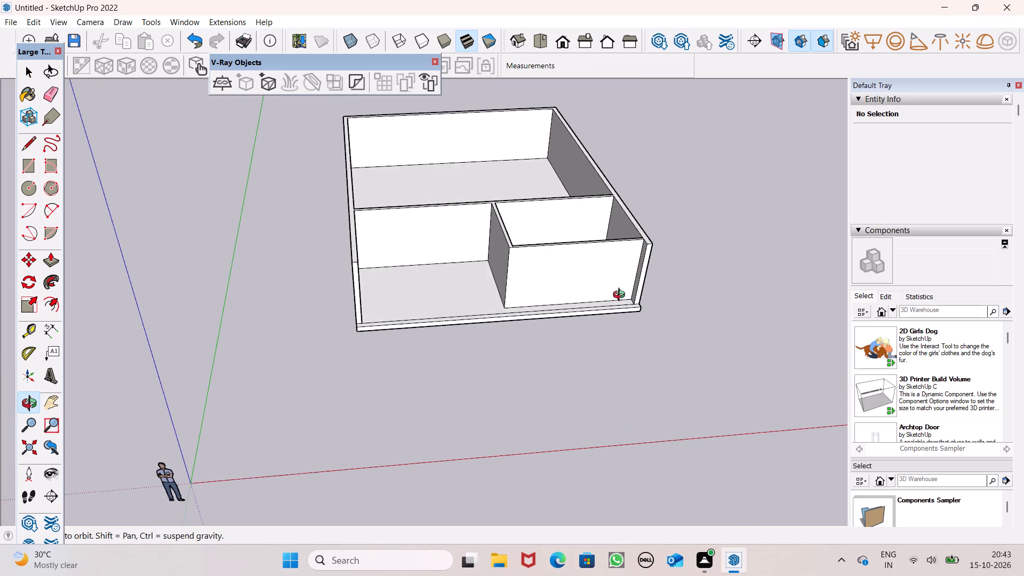
middle_click_drag(621, 296, 600, 281)
scroll(523, 234, "up", 1)
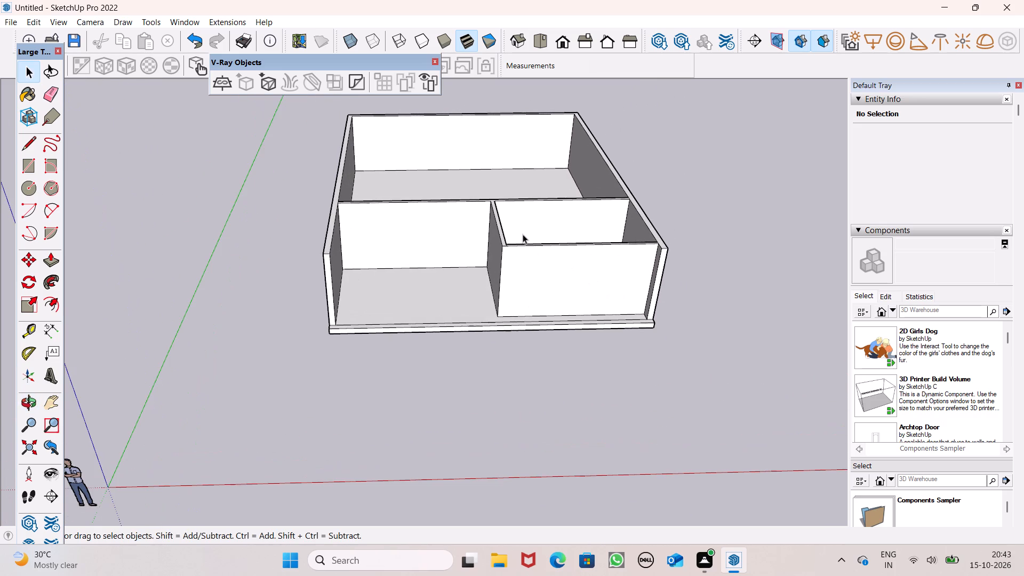
scroll(519, 233, "up", 1)
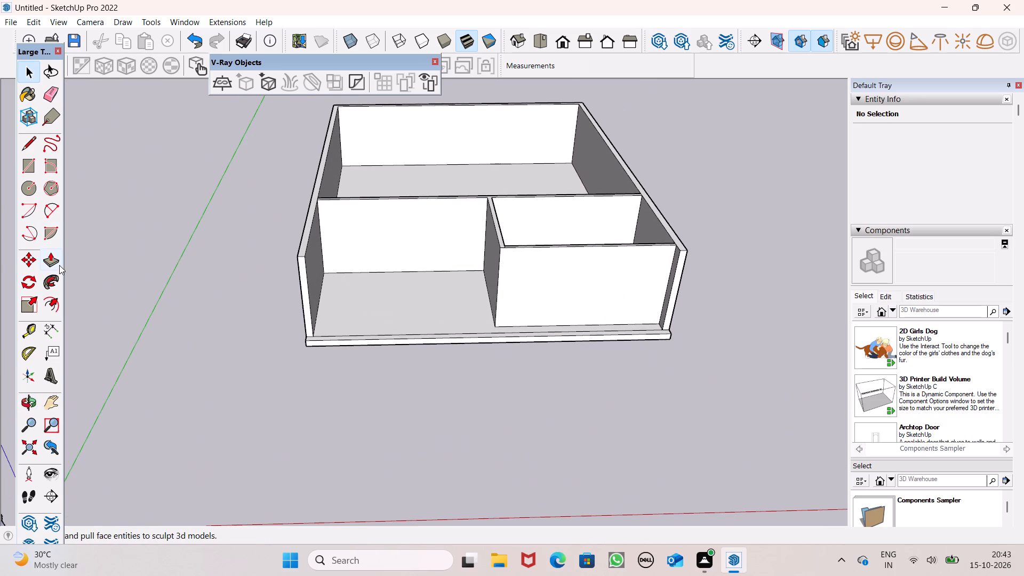
Push/Pull the top face of the three outer walls up a further 1'.
left_click(58, 262)
scroll(258, 227, "up", 1)
scroll(295, 190, "up", 3)
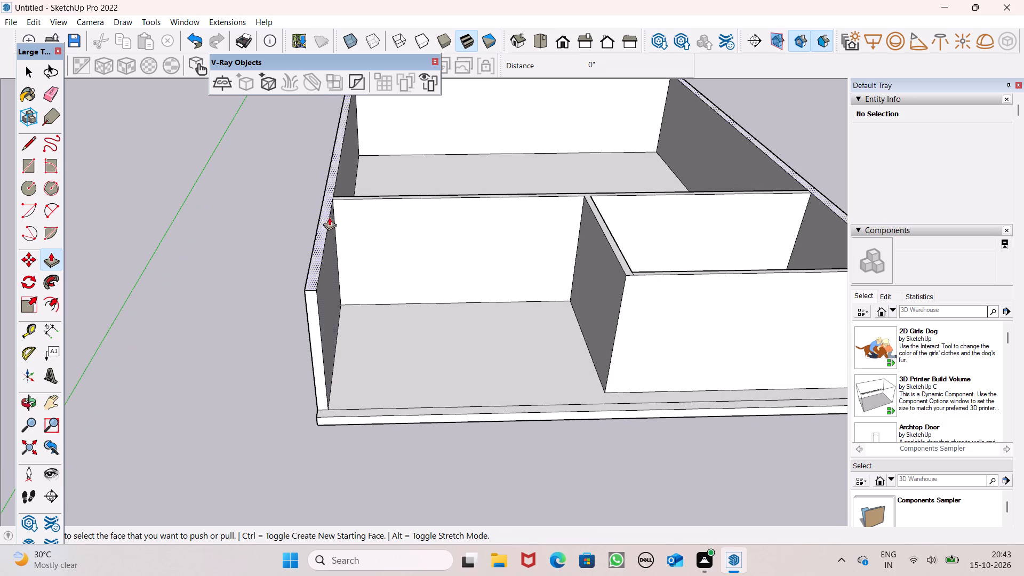
left_click_drag(320, 229, 309, 193)
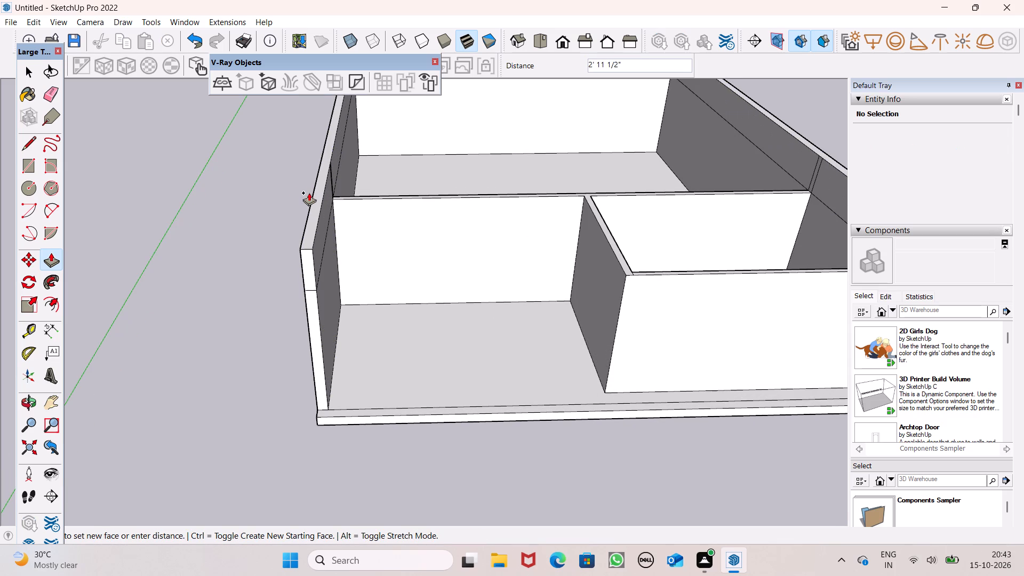
left_click_drag(309, 193, 309, 190)
type("1'")
left_click_drag(309, 190, 309, 190)
key("Return")
Push/Pull the top face of the long cross partition and its connected dividing partition up flush with the outer walls' top.
middle_click_drag(377, 292, 358, 196)
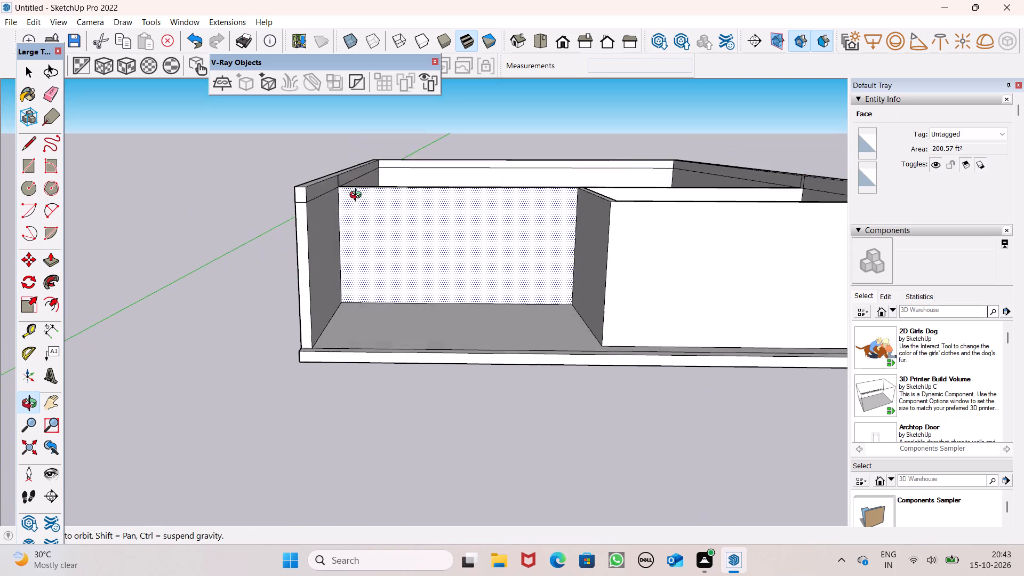
middle_click_drag(358, 196, 324, 225)
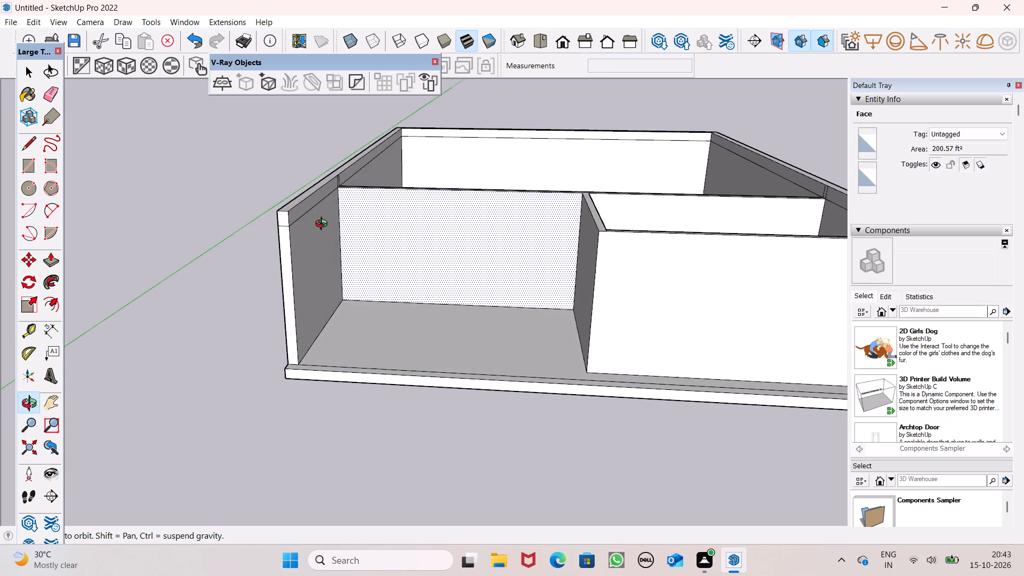
middle_click_drag(324, 225, 322, 258)
scroll(329, 192, "up", 6)
middle_click_drag(358, 206, 361, 235)
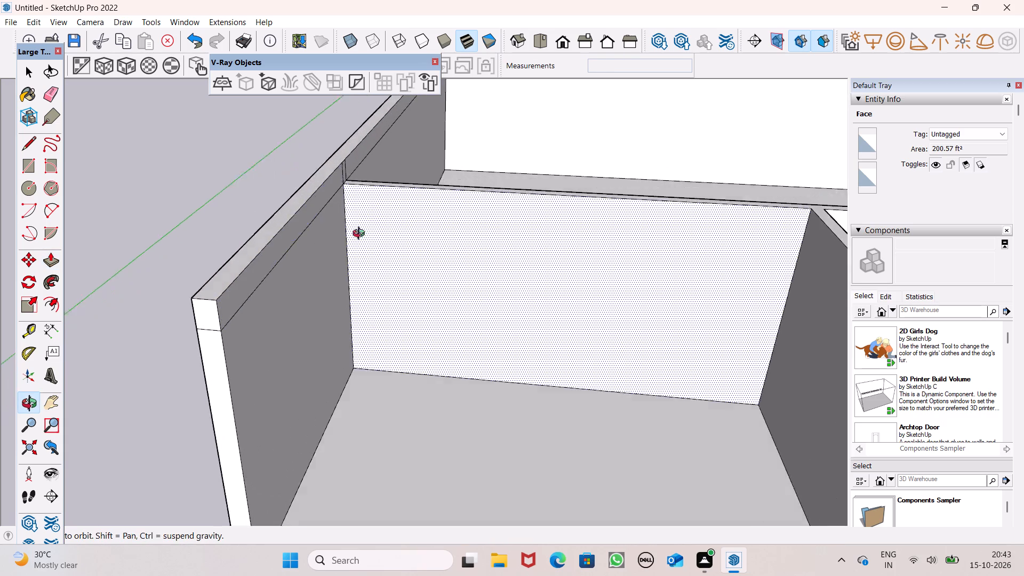
middle_click_drag(361, 235, 354, 362)
scroll(372, 216, "up", 5)
left_click_drag(330, 149, 296, 141)
Draw a 1' vertical line across the top strip of the outer wall's inner face, near the open-side end nearest the green axis.
scroll(295, 191, "down", 5)
scroll(447, 201, "down", 11)
middle_click_drag(459, 261, 470, 184)
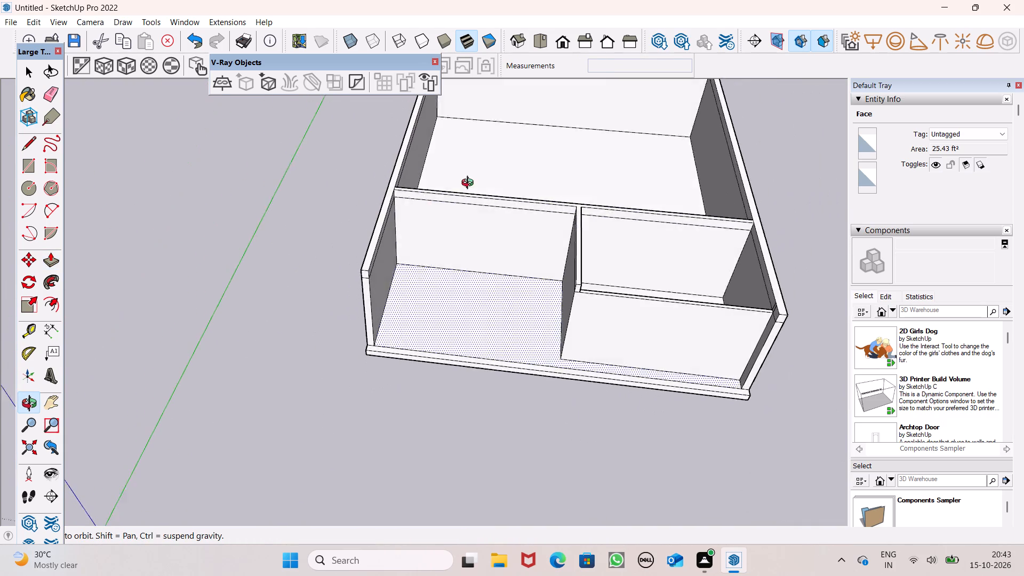
middle_click_drag(470, 184, 480, 139)
middle_click_drag(400, 277, 400, 276)
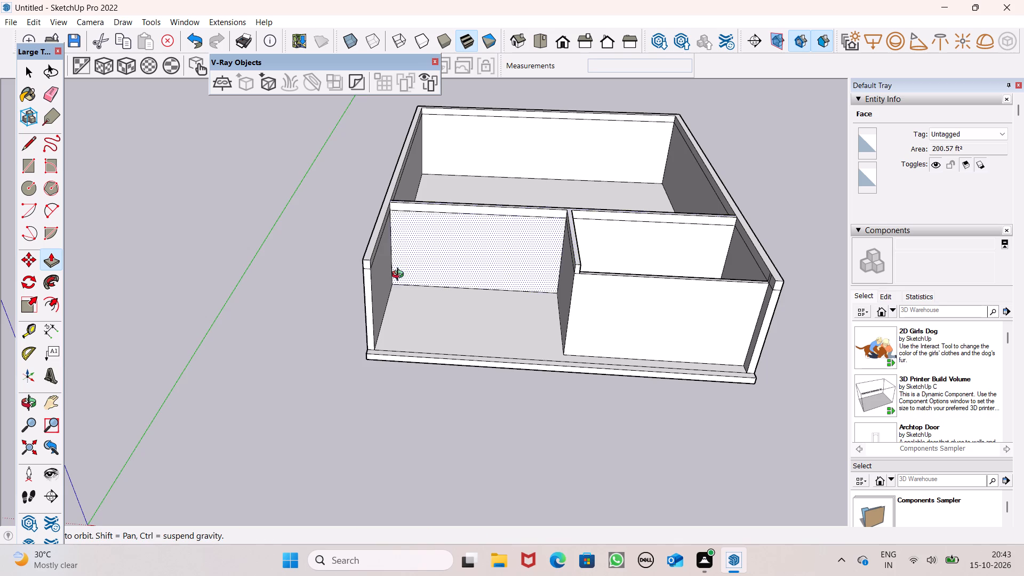
middle_click_drag(400, 276, 277, 223)
left_click(28, 147)
scroll(333, 250, "up", 3)
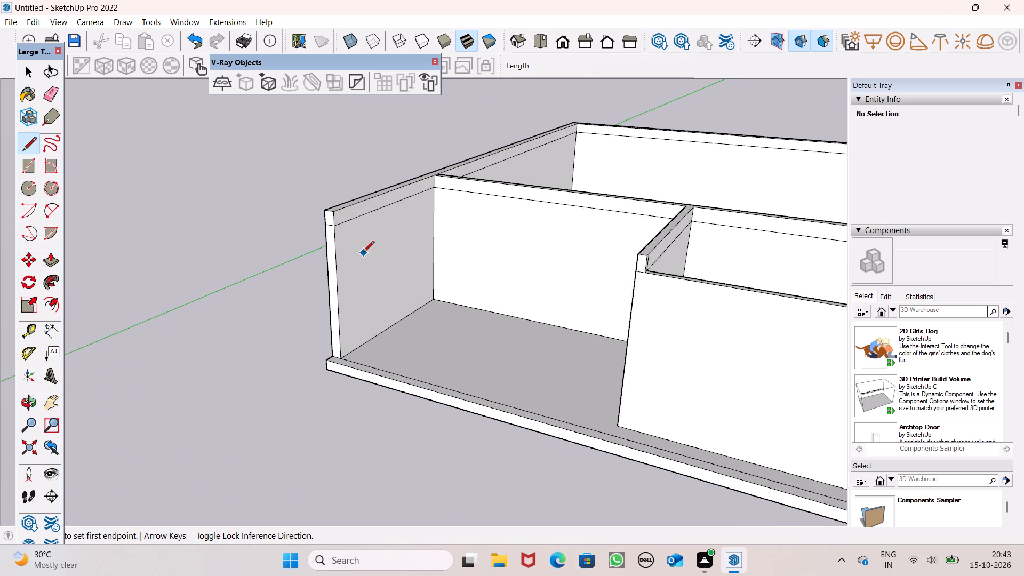
scroll(363, 253, "up", 3)
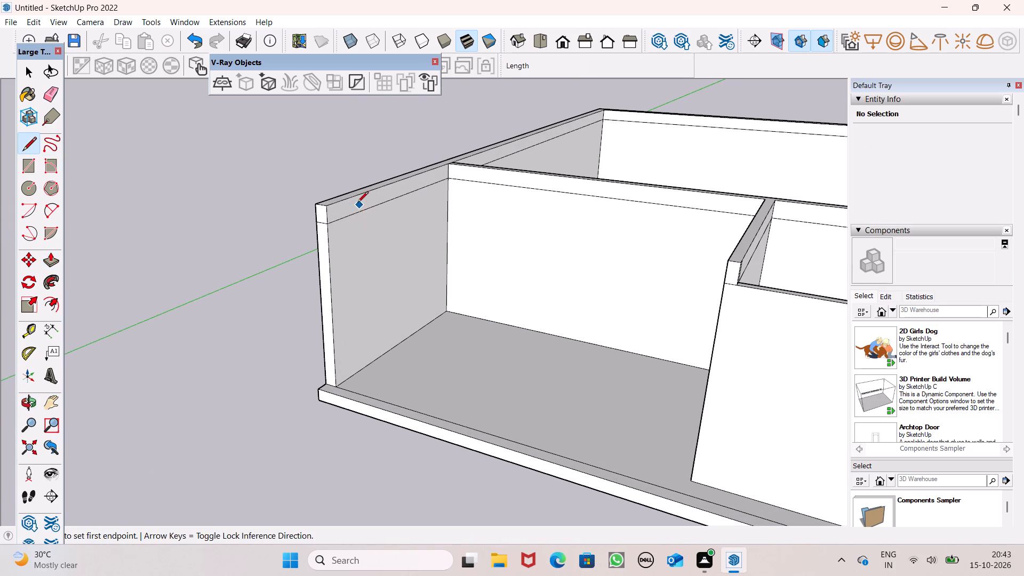
left_click(358, 198)
left_click(363, 208)
key("space")
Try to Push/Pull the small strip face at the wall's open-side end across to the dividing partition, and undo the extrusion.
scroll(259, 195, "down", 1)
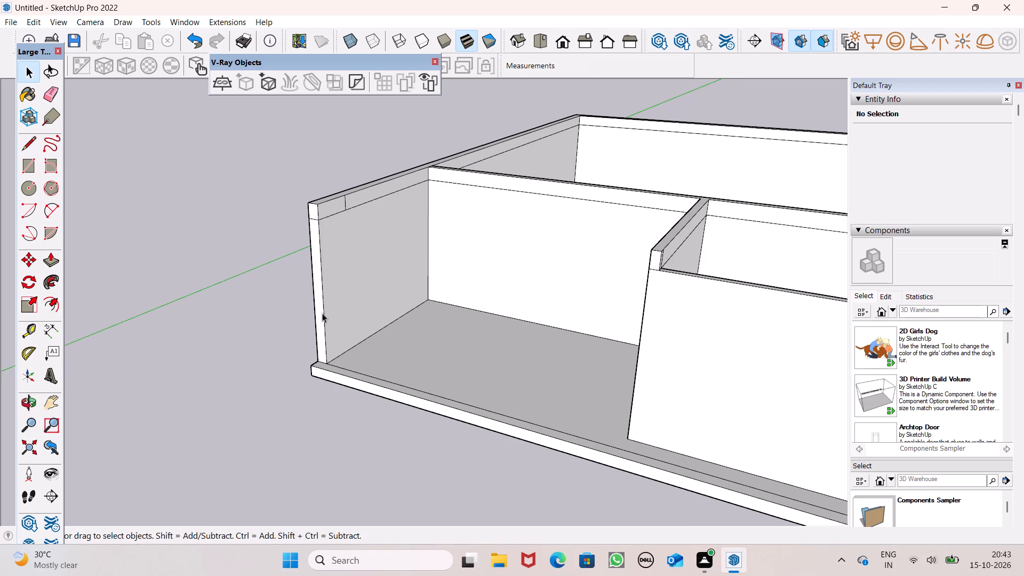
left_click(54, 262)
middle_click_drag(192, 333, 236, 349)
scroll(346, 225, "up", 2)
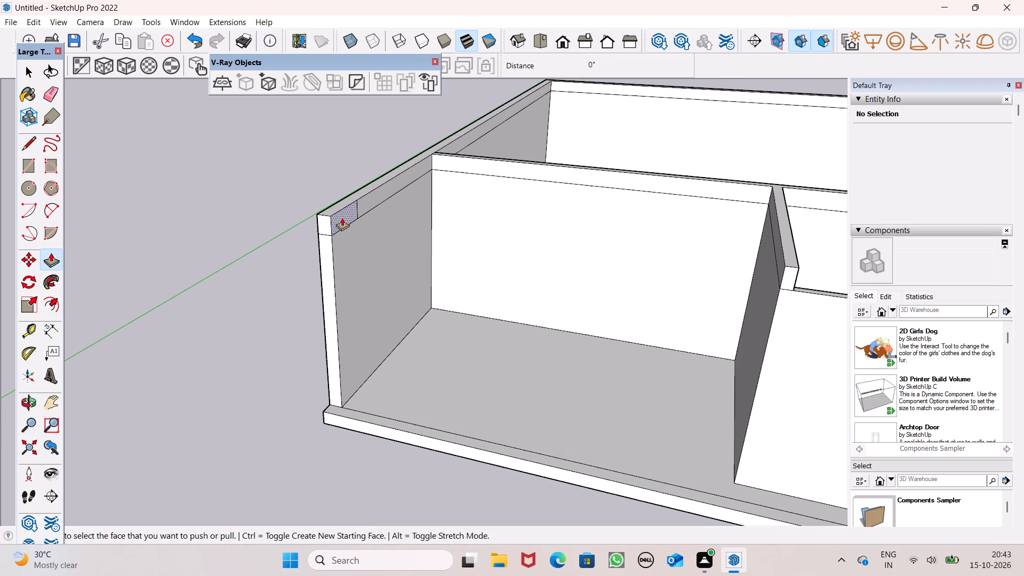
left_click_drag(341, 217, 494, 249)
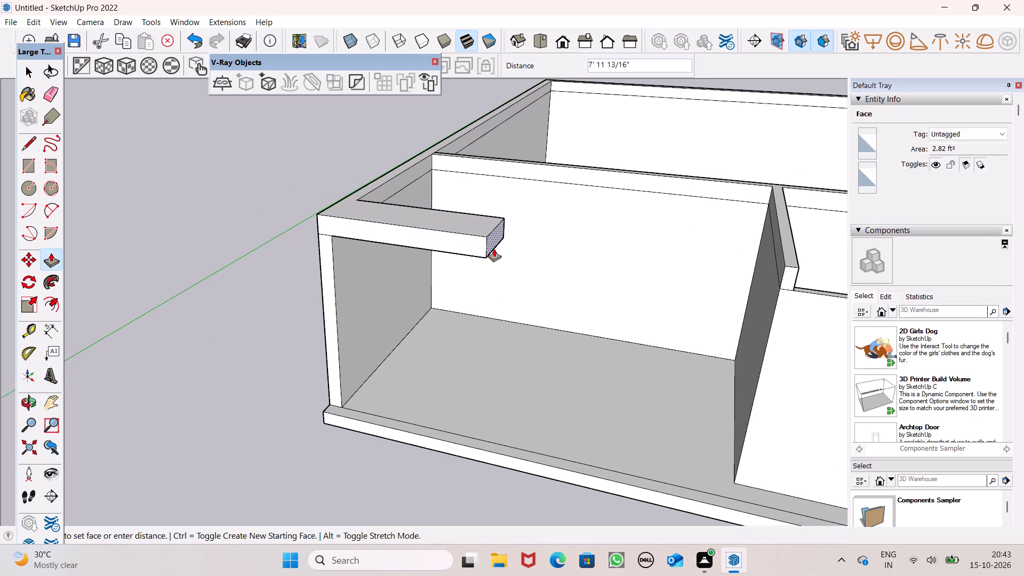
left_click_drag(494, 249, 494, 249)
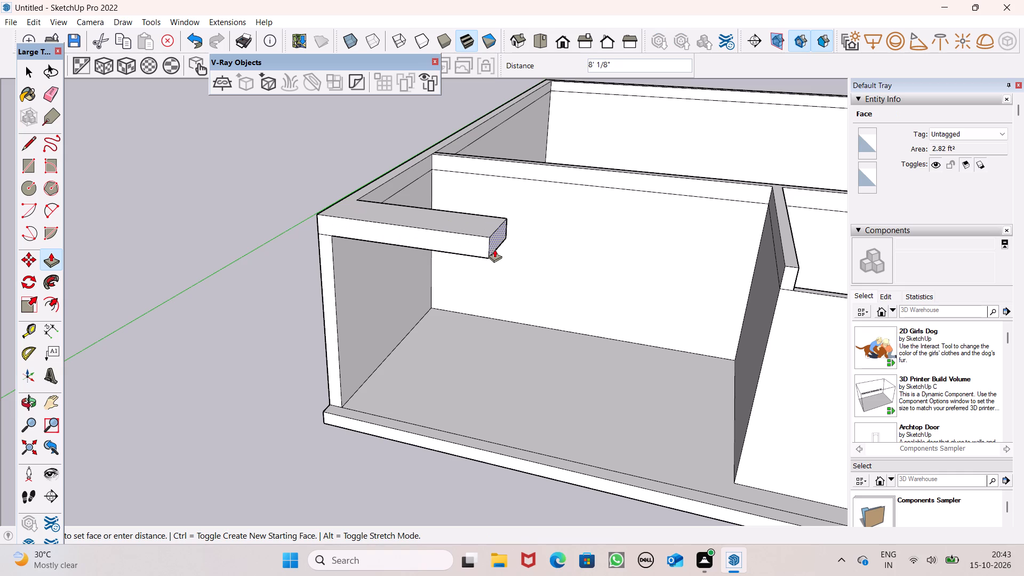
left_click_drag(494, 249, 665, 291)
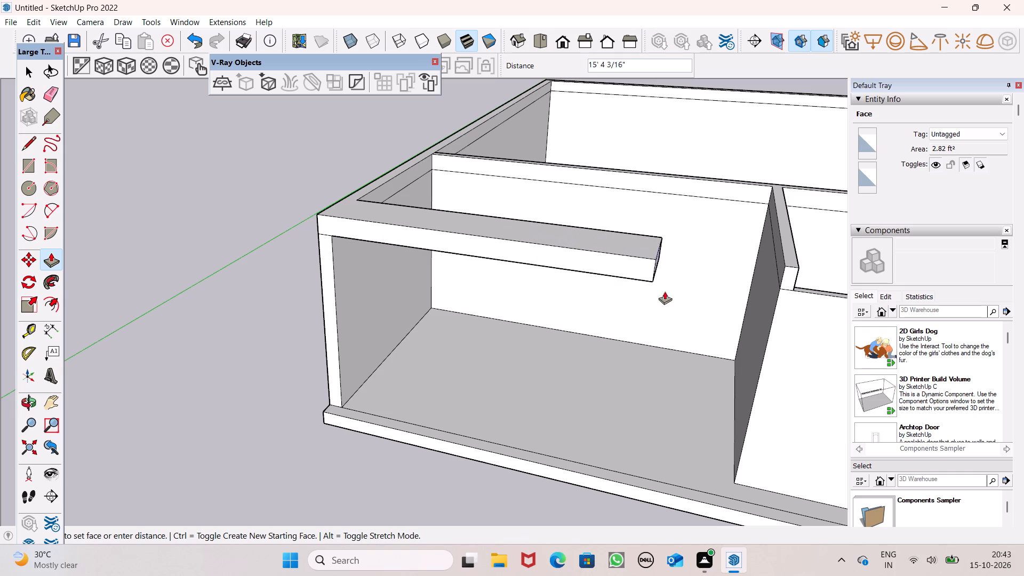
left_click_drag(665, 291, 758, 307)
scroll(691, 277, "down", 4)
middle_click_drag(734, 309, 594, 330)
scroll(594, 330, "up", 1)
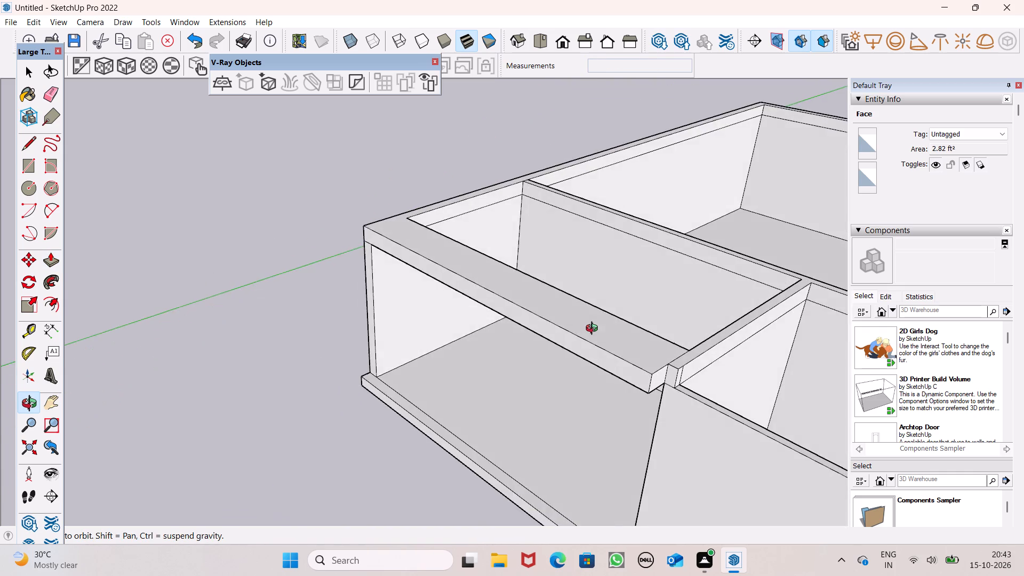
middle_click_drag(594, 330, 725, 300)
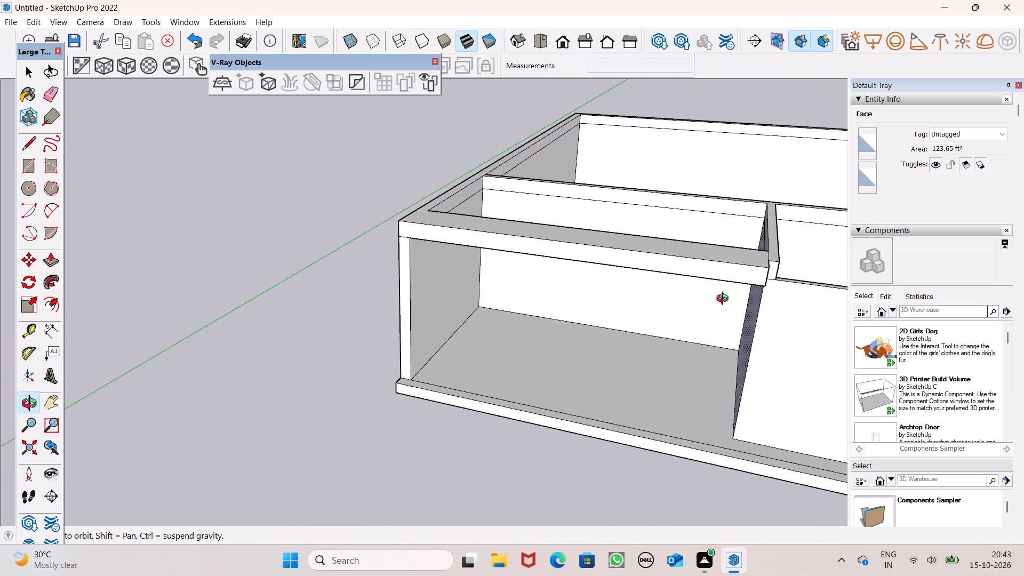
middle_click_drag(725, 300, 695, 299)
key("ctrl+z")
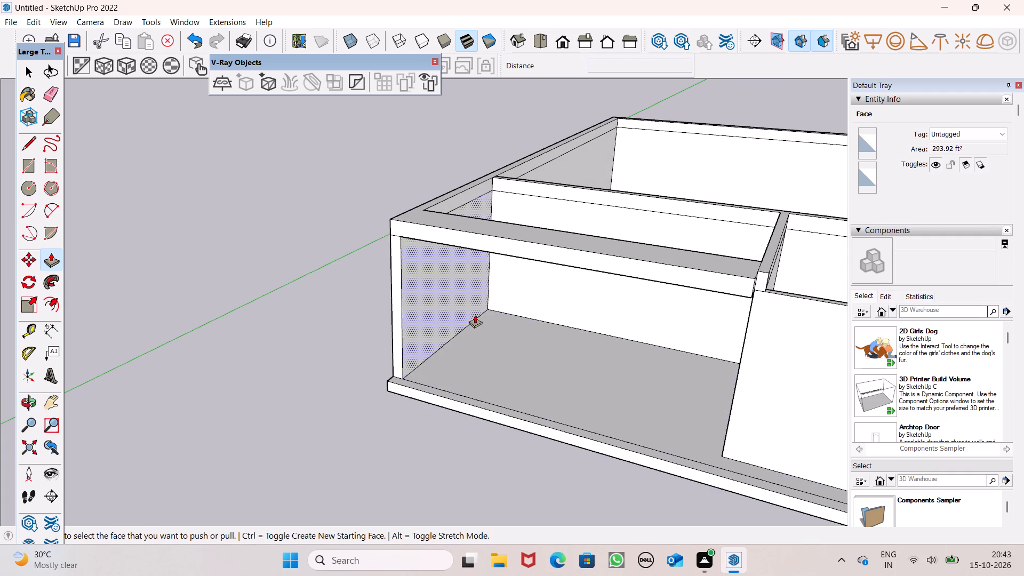
Push/Pull the small strip face at the outer wall's open-side end about 20' 1" across to the dividing partition, forming a beam.
middle_click_drag(381, 242, 255, 275)
left_click_drag(370, 230, 547, 396)
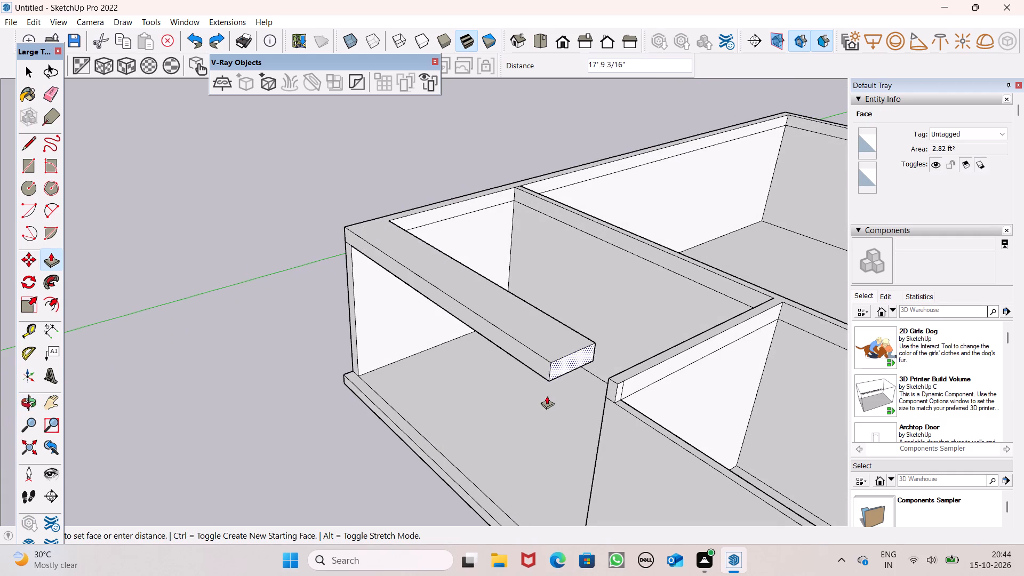
left_click_drag(547, 396, 586, 421)
scroll(446, 346, "down", 2)
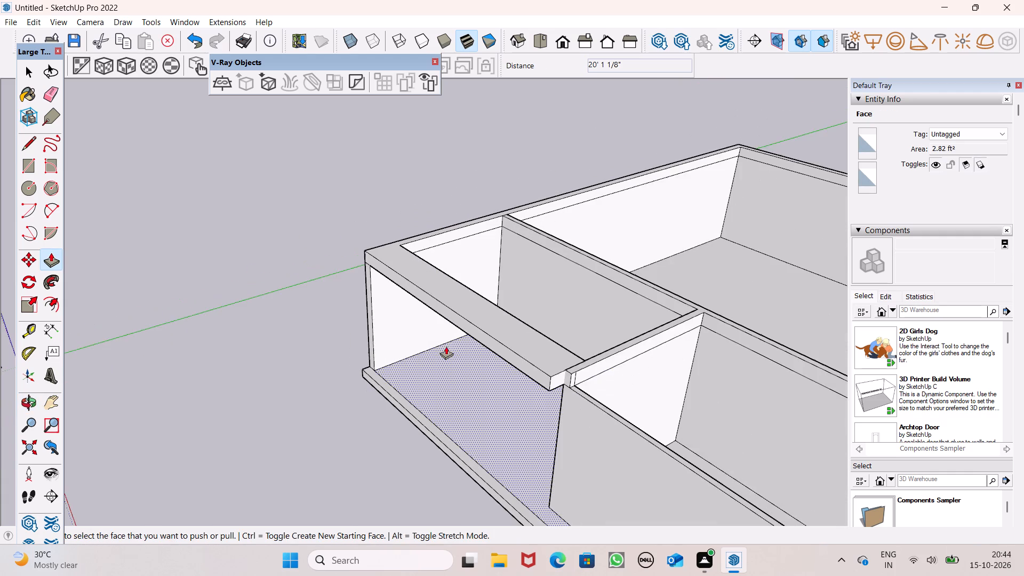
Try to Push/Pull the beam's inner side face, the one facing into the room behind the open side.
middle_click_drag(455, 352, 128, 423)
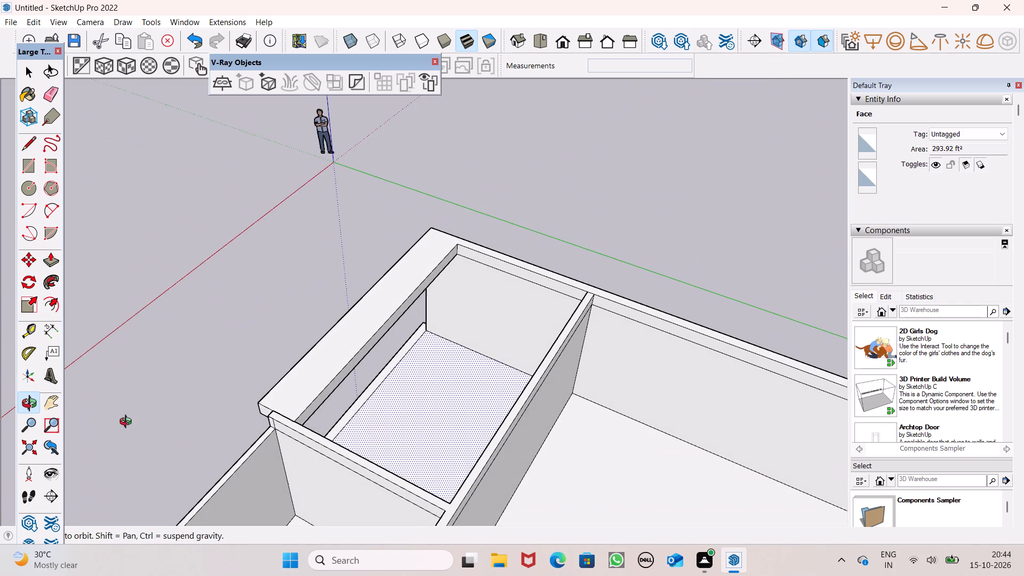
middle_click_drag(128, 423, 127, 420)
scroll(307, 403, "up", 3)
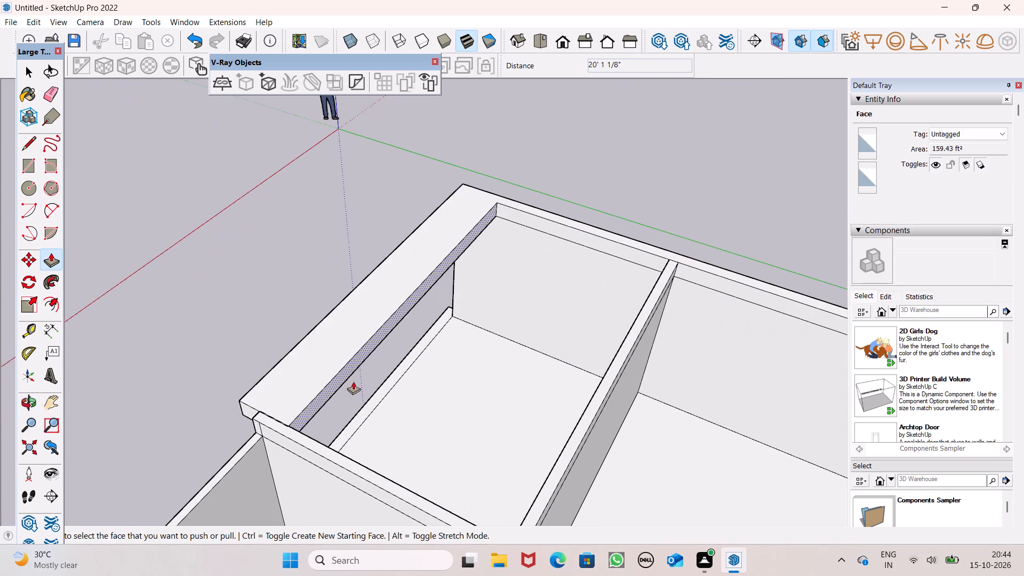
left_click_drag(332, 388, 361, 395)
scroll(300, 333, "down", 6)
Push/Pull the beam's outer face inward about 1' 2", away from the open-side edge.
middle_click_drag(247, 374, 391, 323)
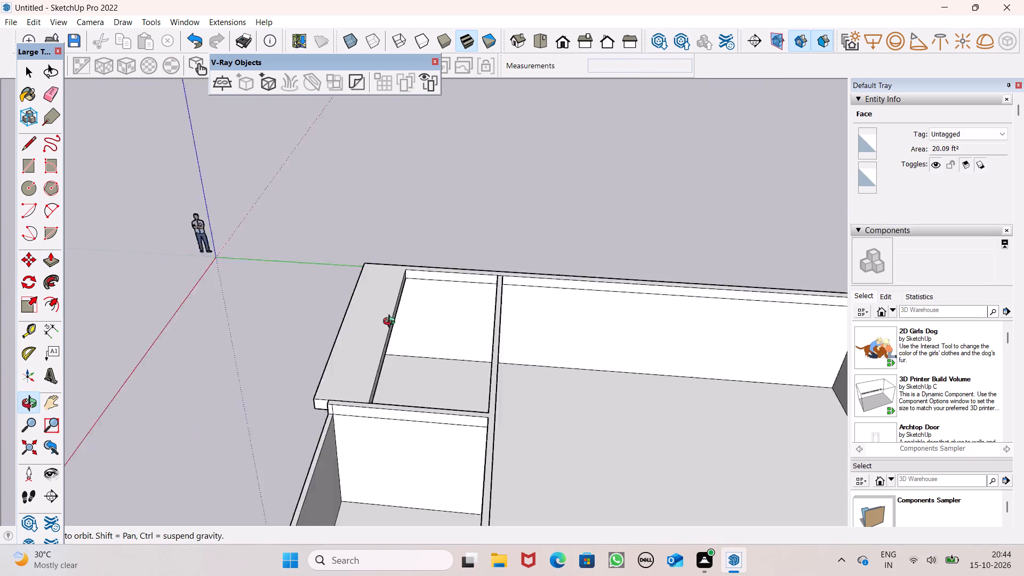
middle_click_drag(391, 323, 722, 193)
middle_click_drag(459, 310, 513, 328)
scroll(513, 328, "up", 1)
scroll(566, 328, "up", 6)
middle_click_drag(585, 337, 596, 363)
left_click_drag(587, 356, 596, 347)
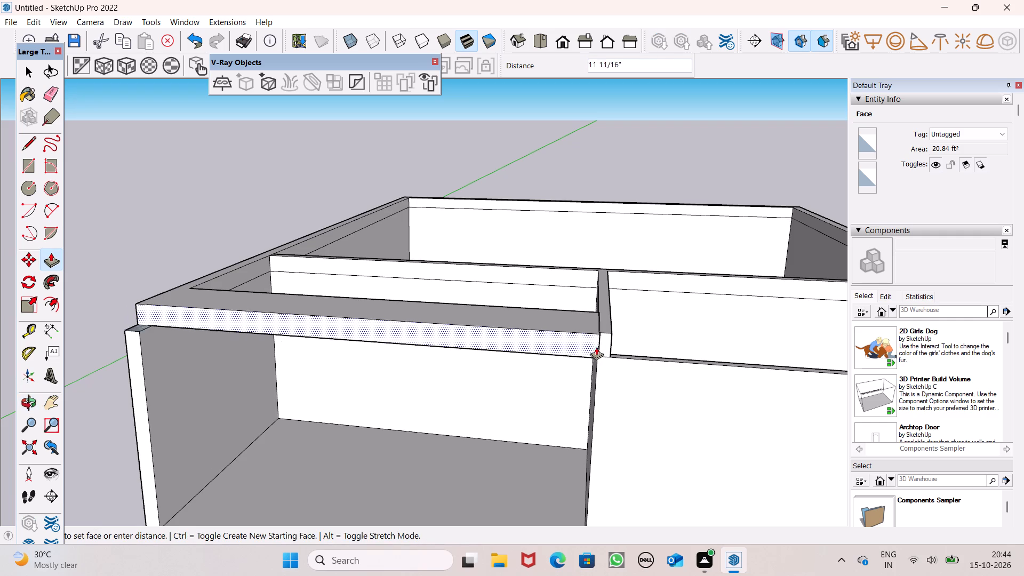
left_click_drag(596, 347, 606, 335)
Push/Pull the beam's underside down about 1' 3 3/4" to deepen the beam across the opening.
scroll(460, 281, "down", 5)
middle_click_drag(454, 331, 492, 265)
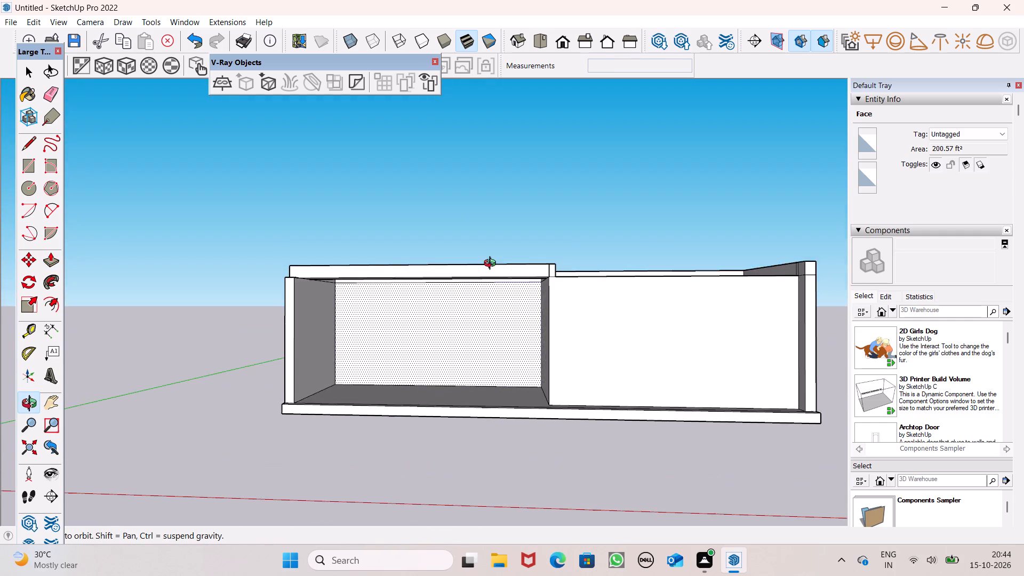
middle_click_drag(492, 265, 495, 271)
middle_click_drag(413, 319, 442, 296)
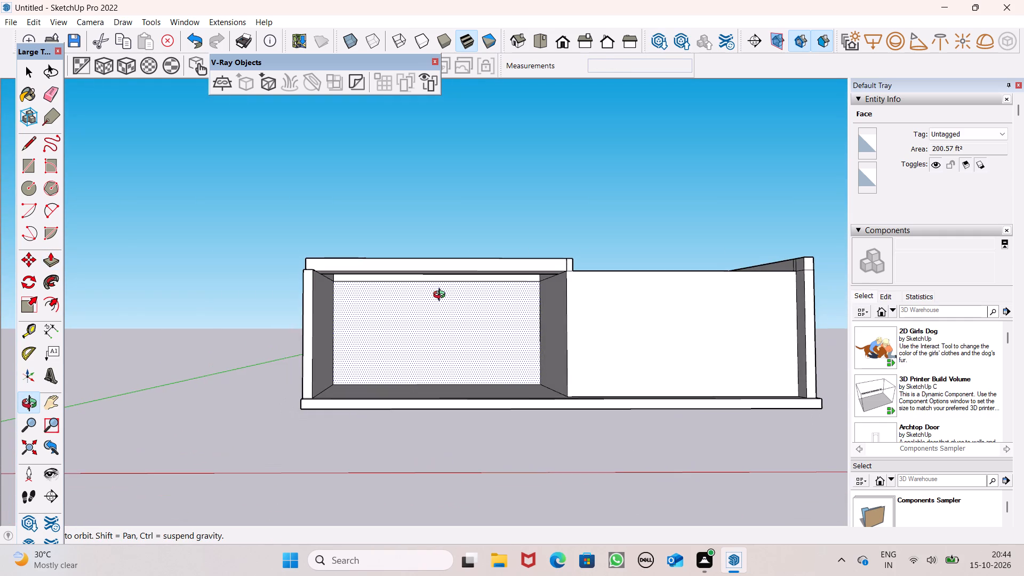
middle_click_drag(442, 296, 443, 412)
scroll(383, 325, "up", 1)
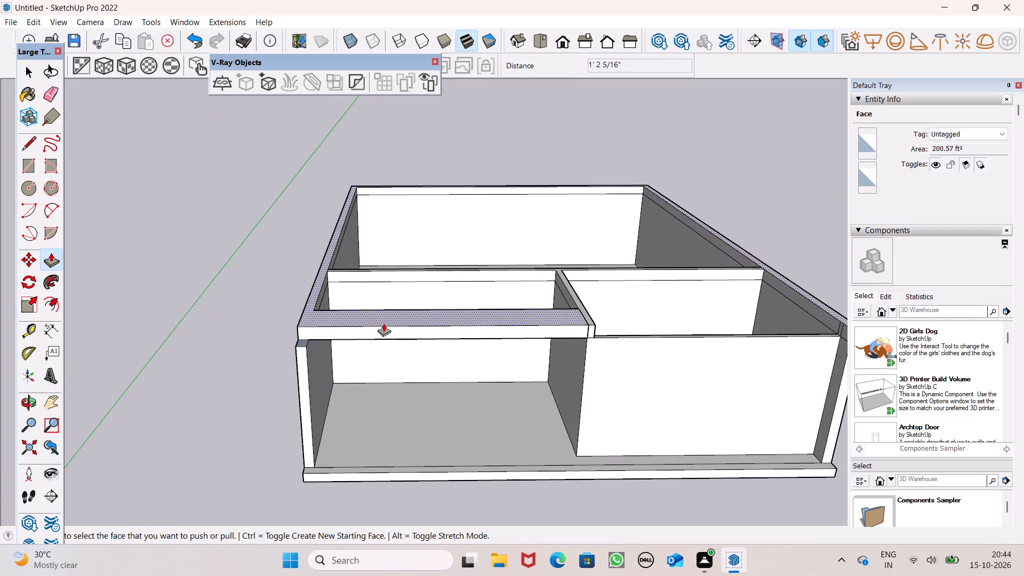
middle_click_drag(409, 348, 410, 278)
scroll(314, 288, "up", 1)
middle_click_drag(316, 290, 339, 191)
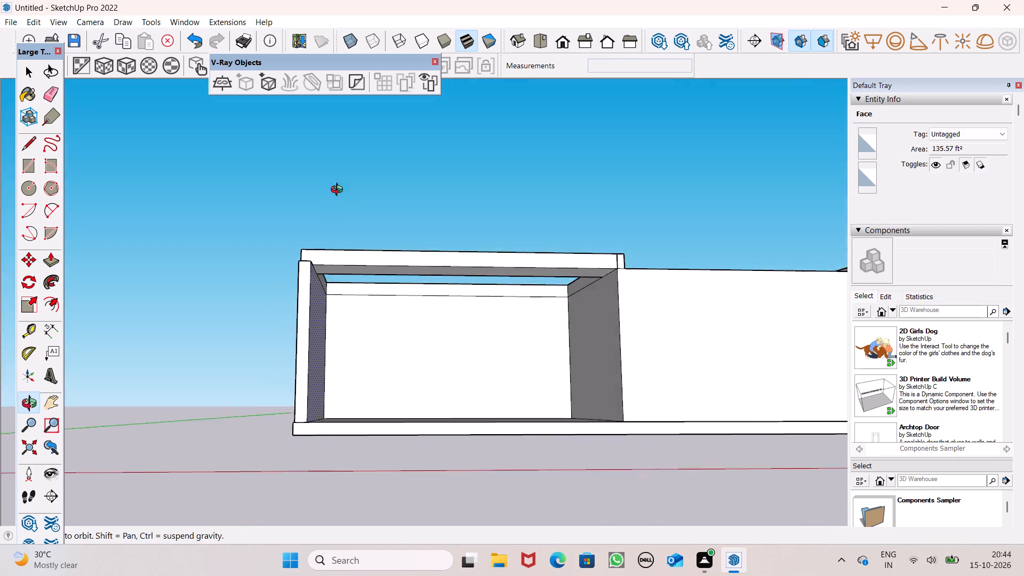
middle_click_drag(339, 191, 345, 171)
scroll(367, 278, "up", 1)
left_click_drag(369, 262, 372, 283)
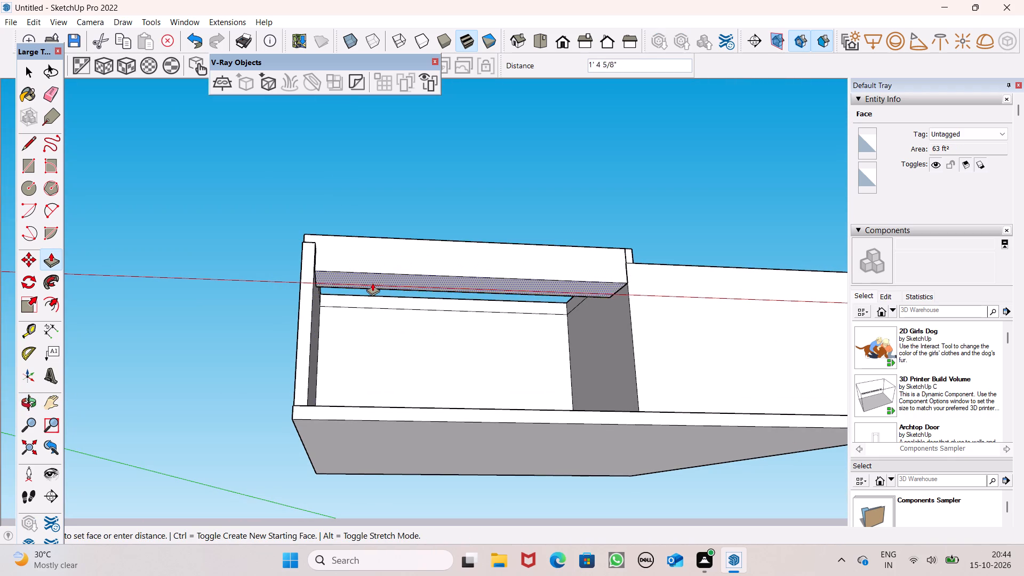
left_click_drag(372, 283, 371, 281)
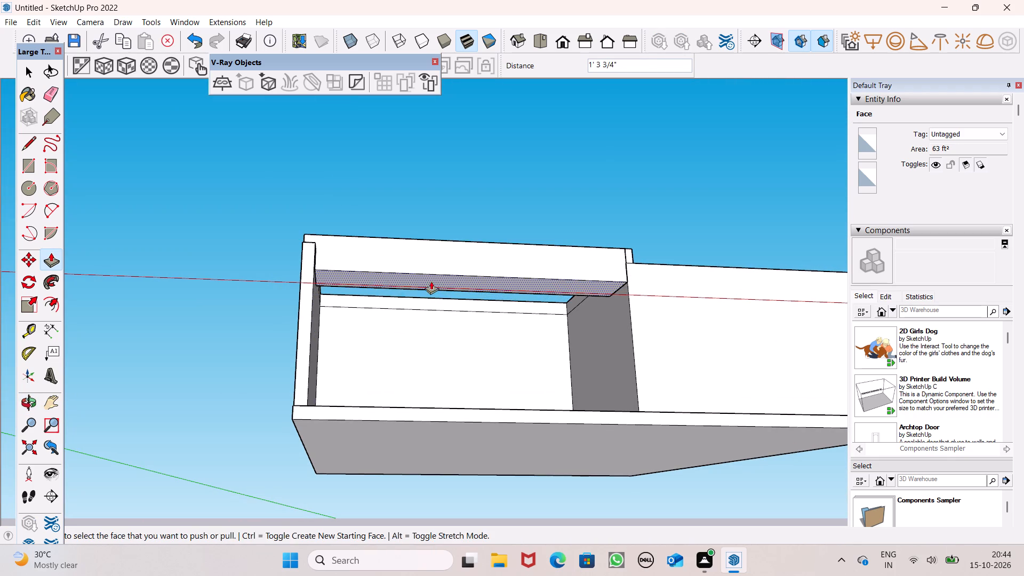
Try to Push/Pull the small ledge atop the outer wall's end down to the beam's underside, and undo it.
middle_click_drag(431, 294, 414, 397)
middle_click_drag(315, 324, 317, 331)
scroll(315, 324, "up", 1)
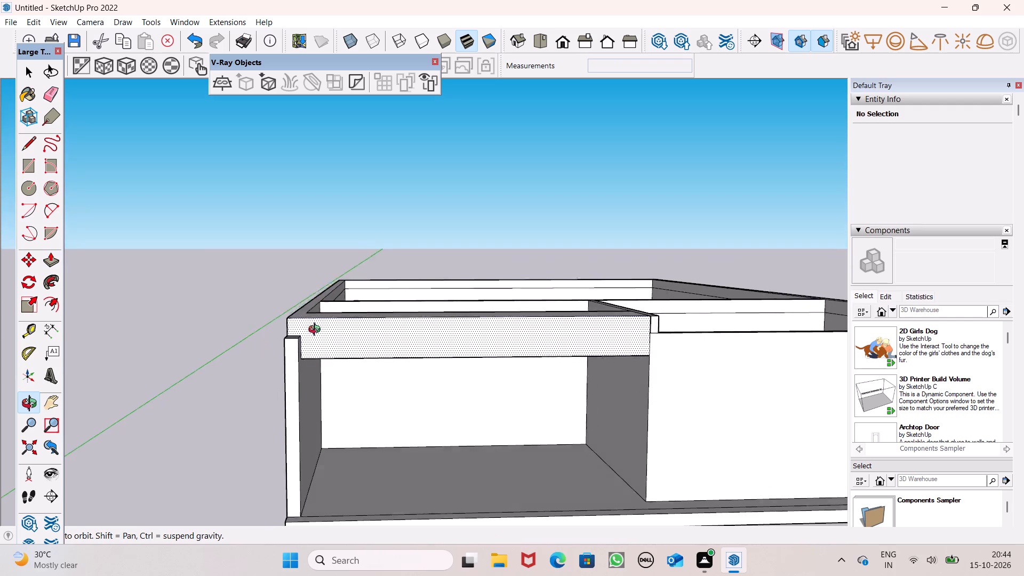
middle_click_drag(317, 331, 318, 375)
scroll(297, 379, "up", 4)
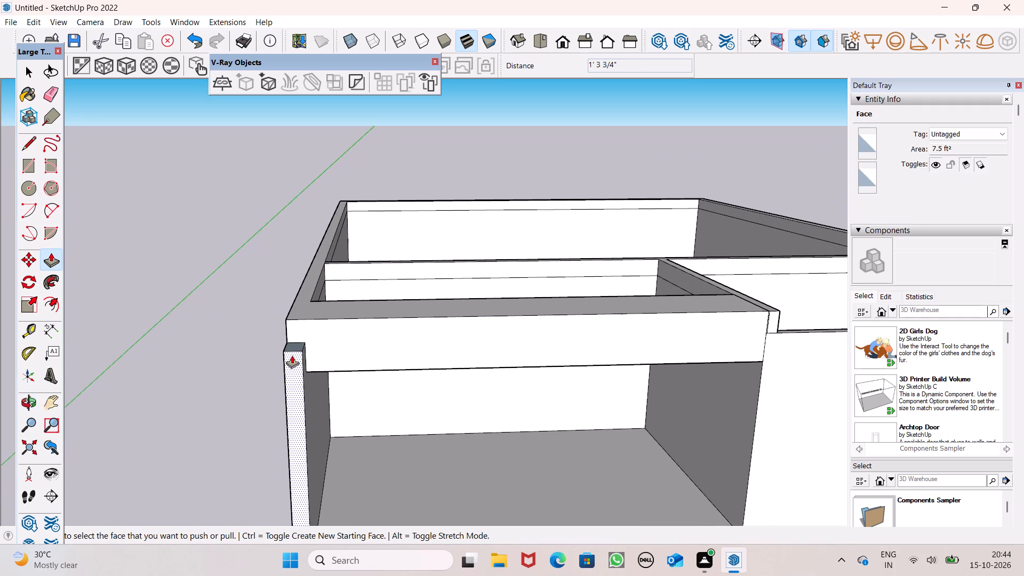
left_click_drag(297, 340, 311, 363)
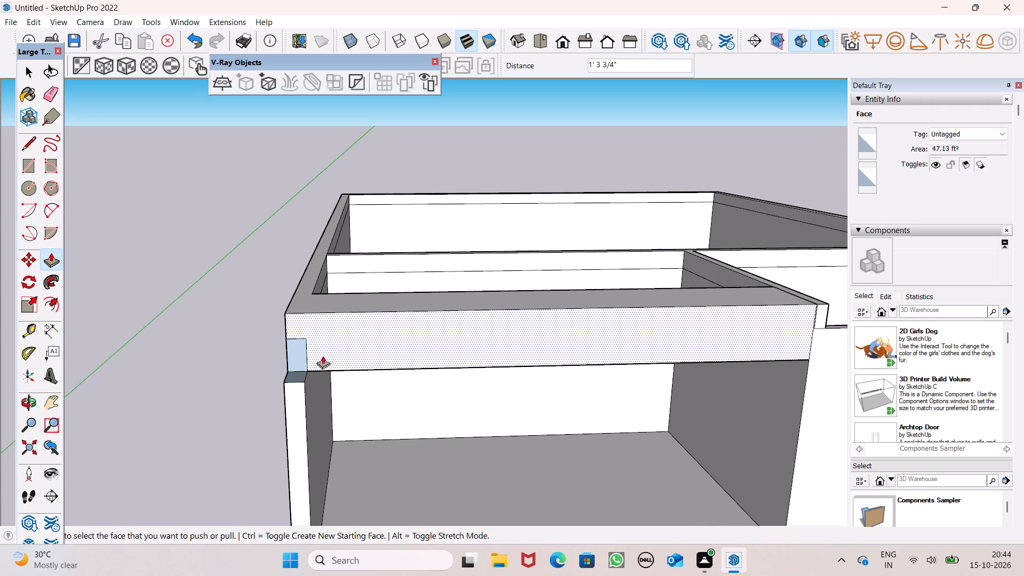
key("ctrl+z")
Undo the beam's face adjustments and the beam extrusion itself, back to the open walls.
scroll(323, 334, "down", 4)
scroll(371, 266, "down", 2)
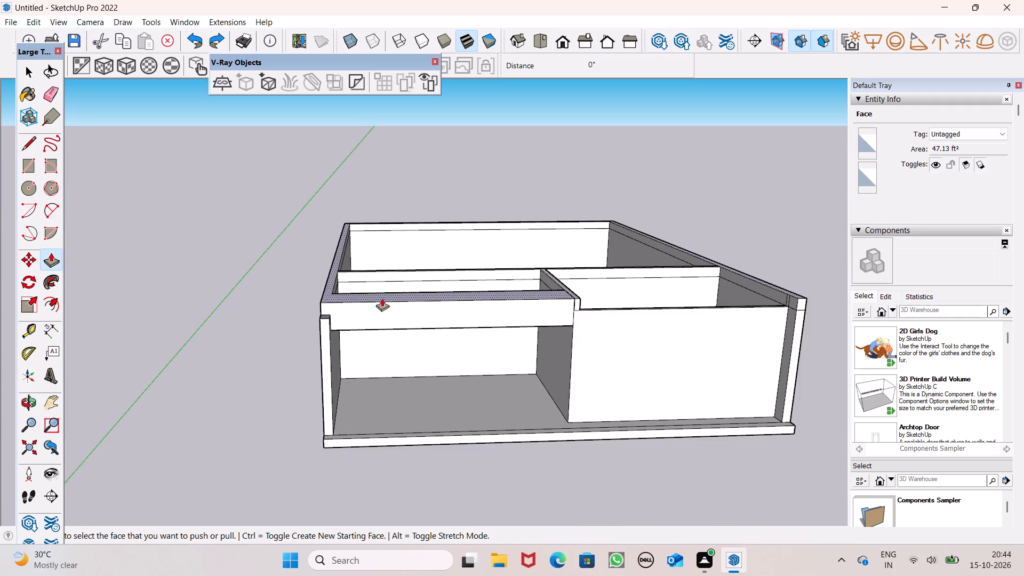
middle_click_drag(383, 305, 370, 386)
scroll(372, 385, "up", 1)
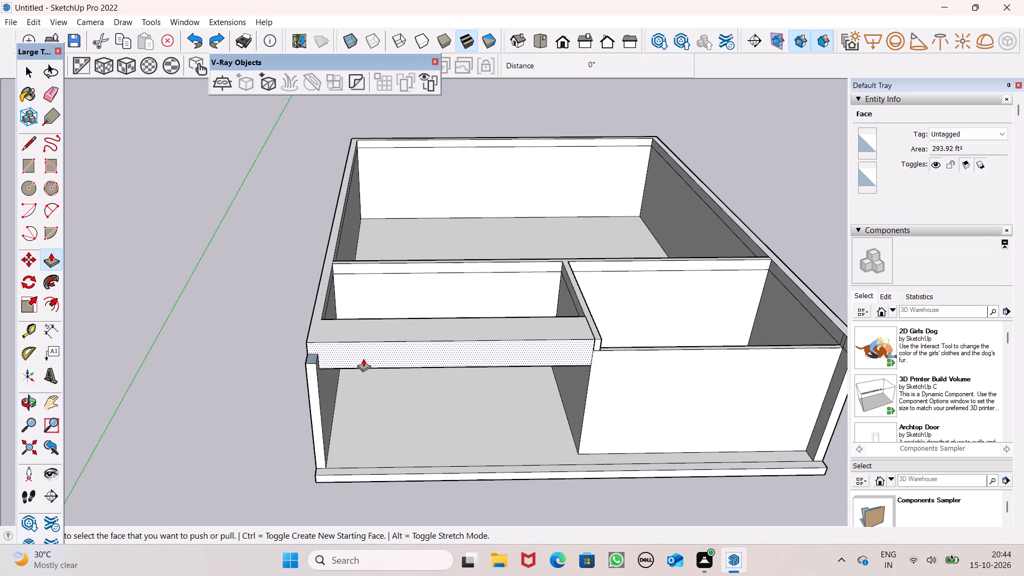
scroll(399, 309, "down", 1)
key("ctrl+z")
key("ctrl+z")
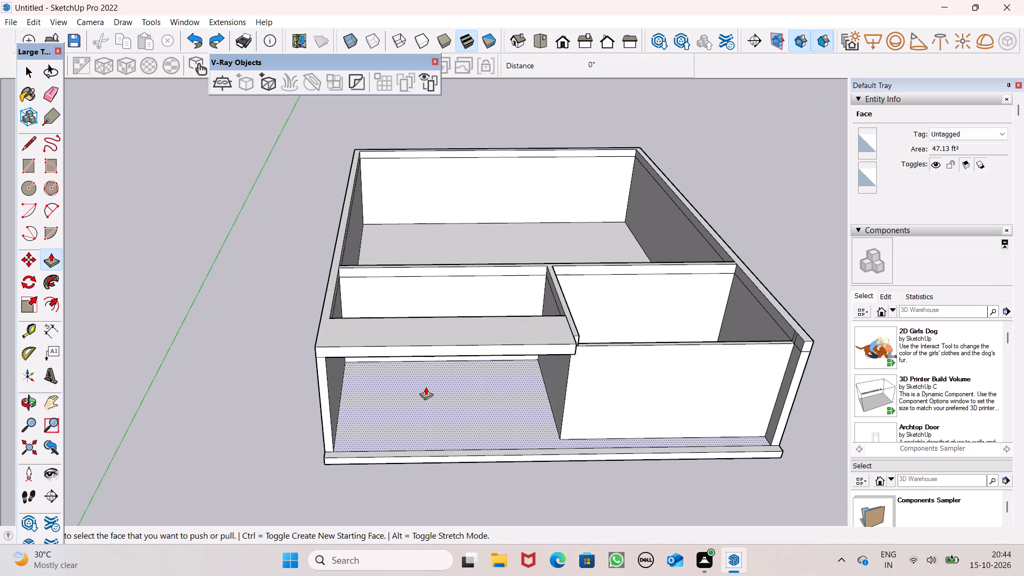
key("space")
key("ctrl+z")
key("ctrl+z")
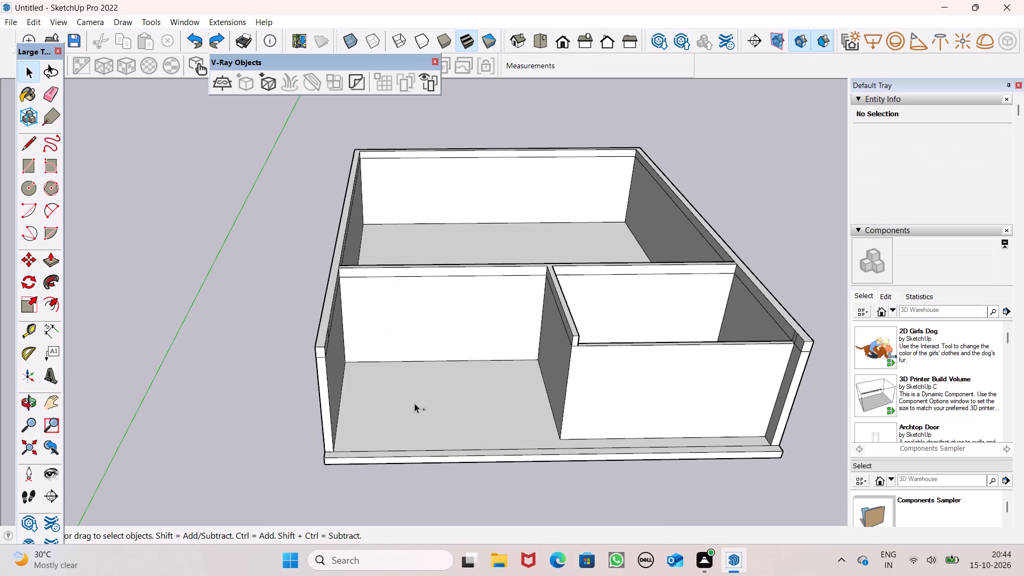
Draw a straight line across the floor from the foot of the dividing partition's open-side end to the outer wall.
middle_click_drag(426, 417, 406, 464)
scroll(412, 351, "down", 2)
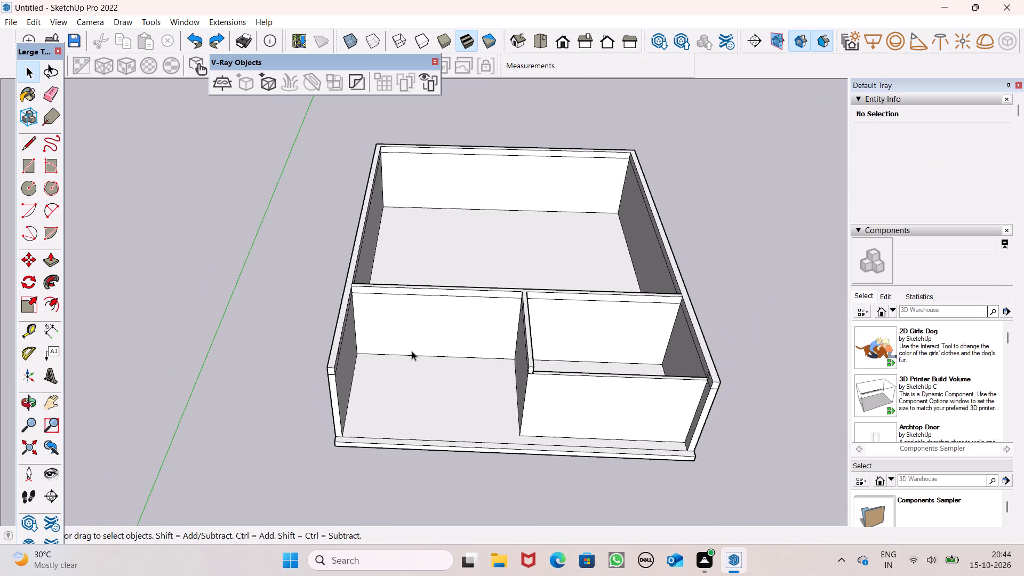
middle_click_drag(428, 424, 428, 452)
scroll(351, 380, "down", 1)
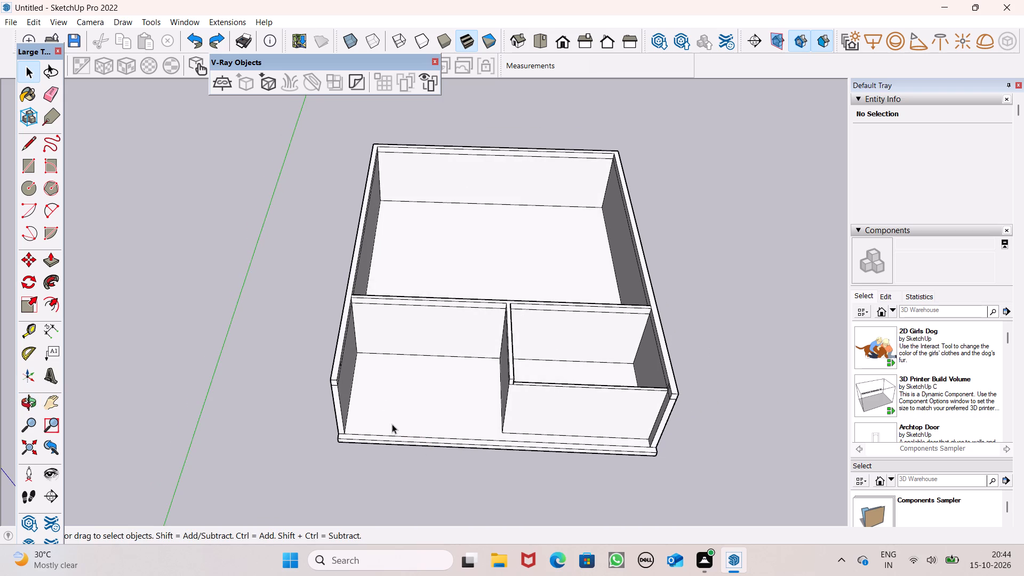
scroll(417, 436, "up", 1)
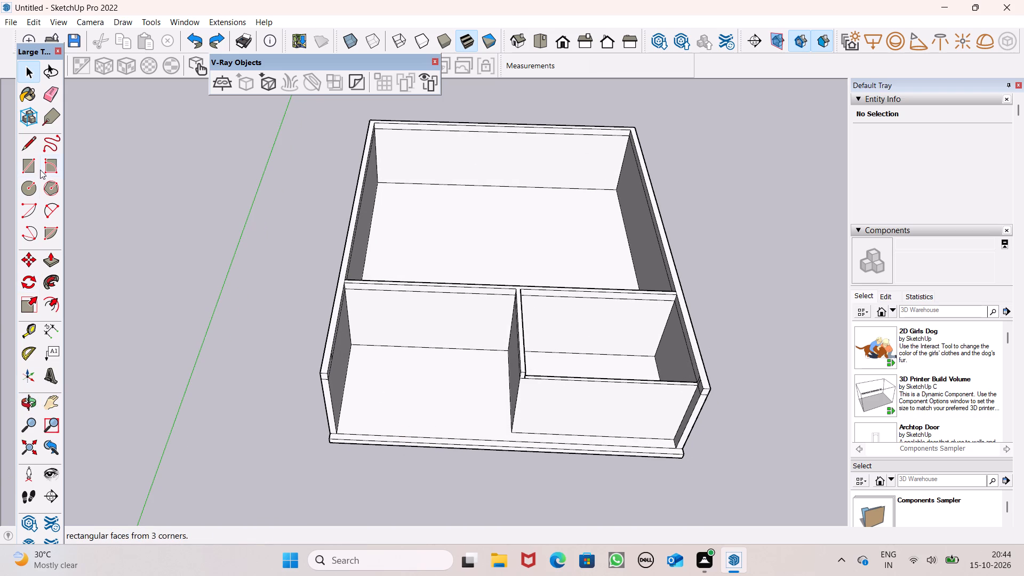
left_click(31, 147)
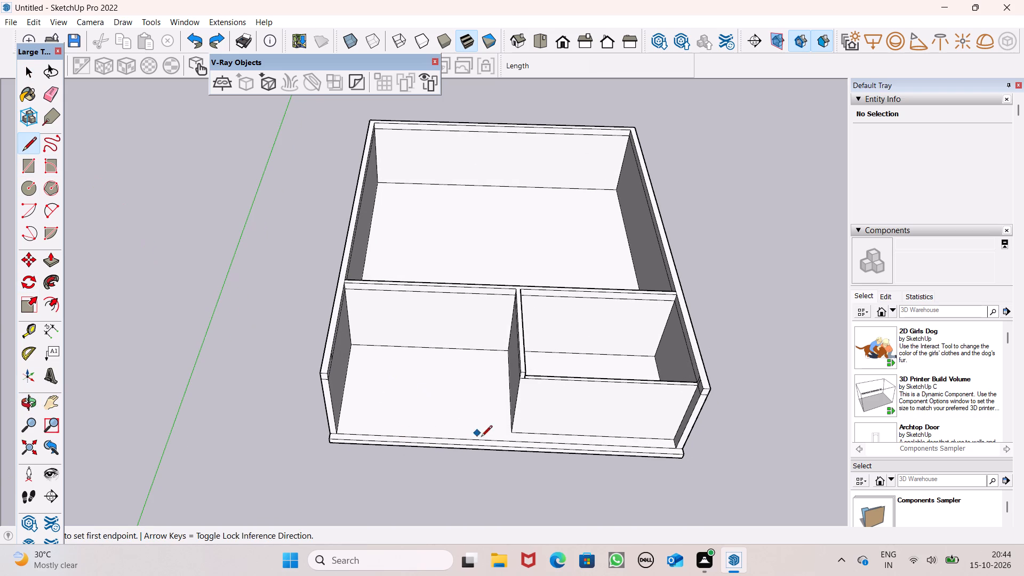
left_click(510, 429)
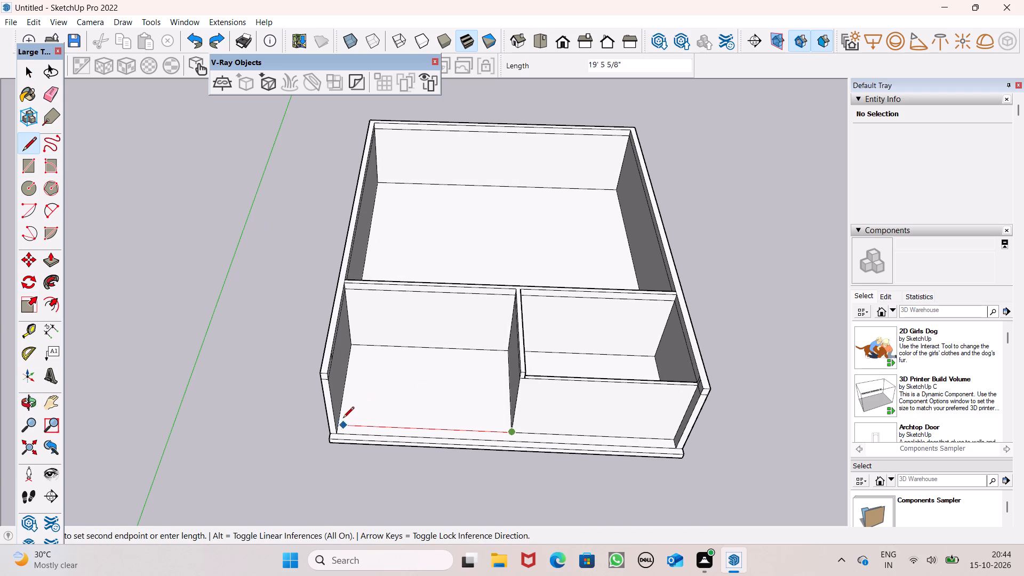
left_click(340, 418)
Draw a vertical line up the outer wall's inner face, from the floor line's end to the wall's top edge.
middle_click_drag(357, 445, 316, 445)
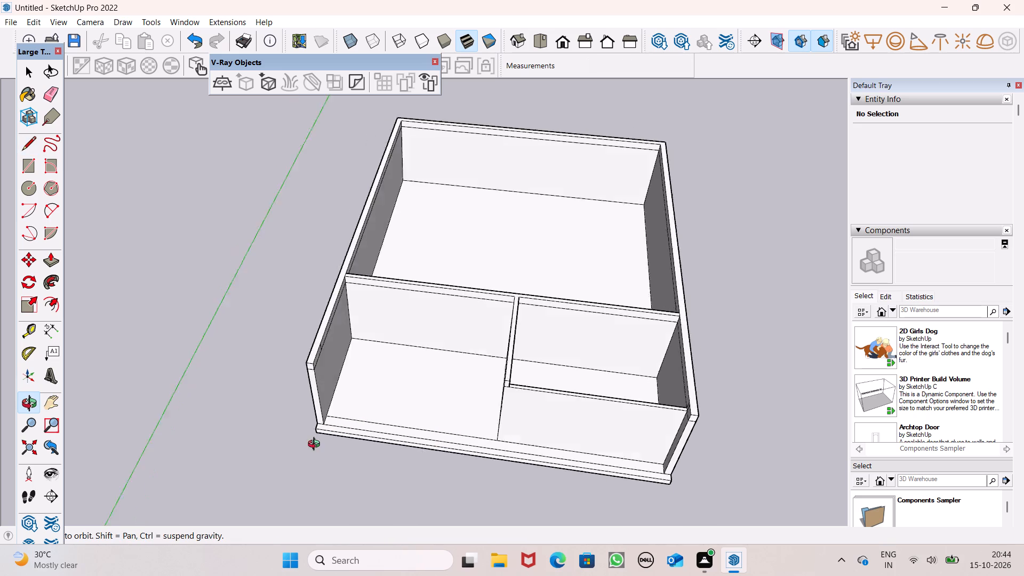
middle_click_drag(316, 445, 187, 380)
scroll(181, 386, "up", 1)
scroll(291, 300, "up", 7)
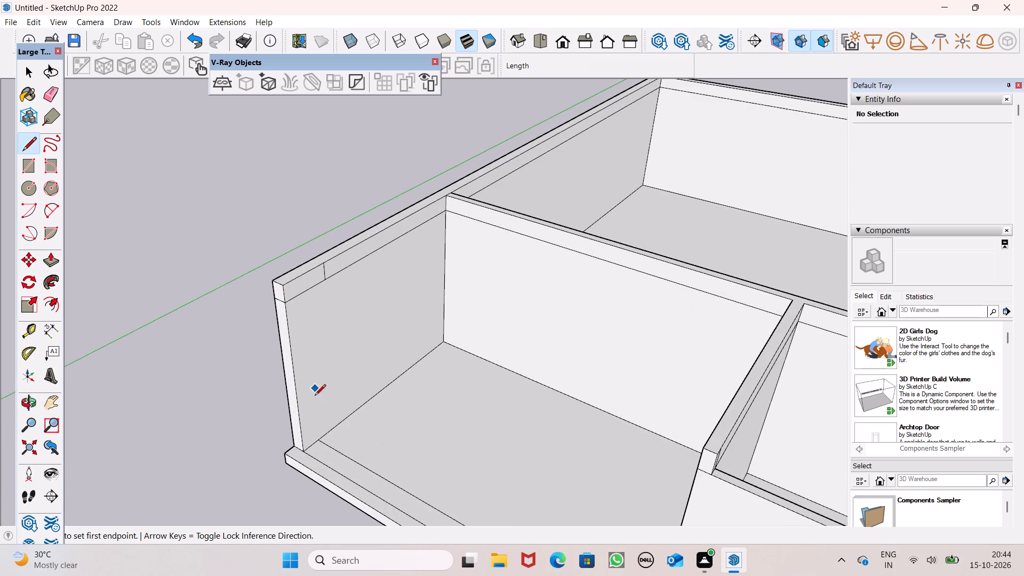
left_click_drag(319, 439, 313, 426)
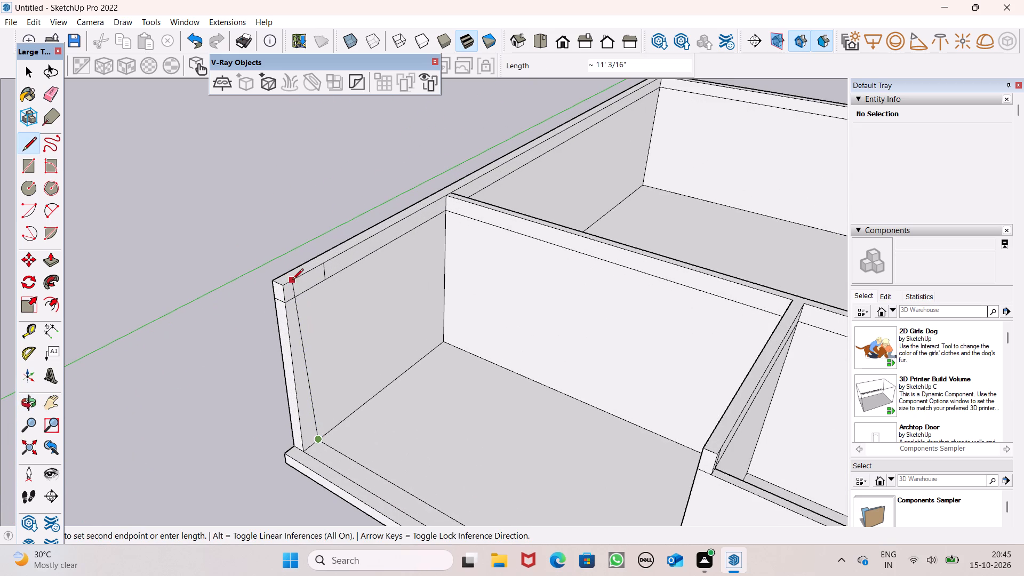
left_click(295, 277)
key("space")
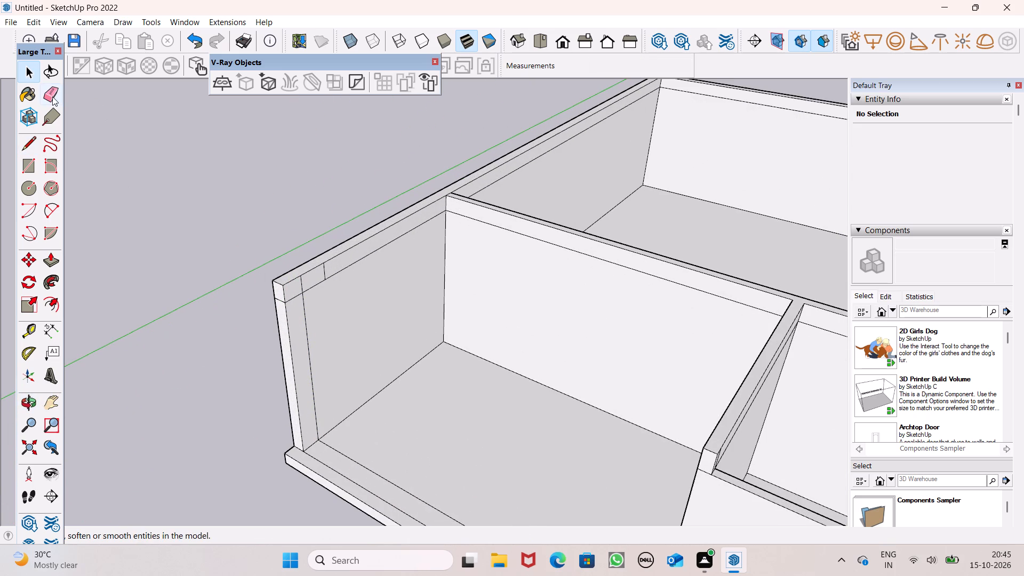
left_click(52, 97)
key("space")
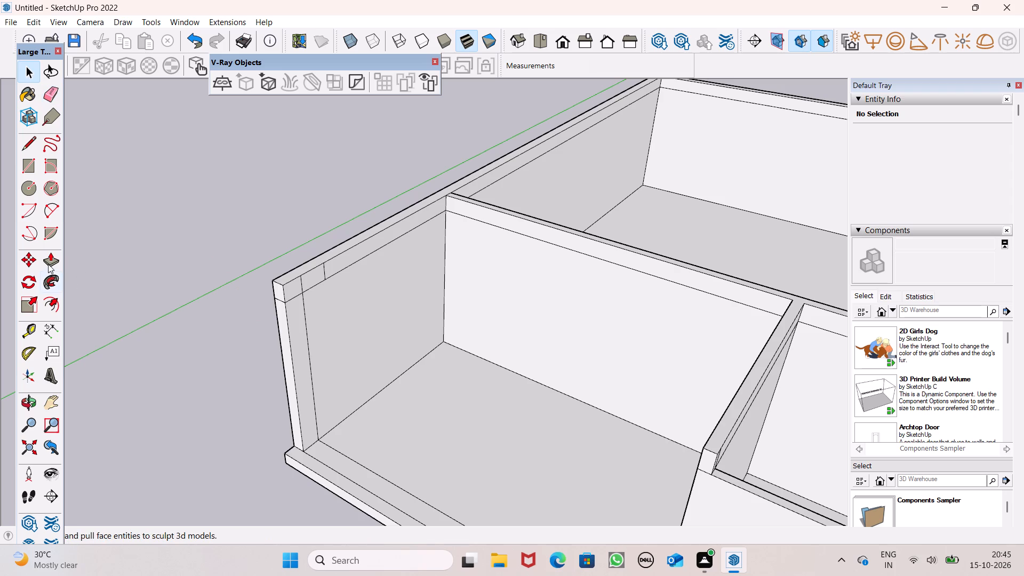
Push/Pull both the lower and top-strip end faces of the outer wall back to the new vertical line.
left_click(52, 257)
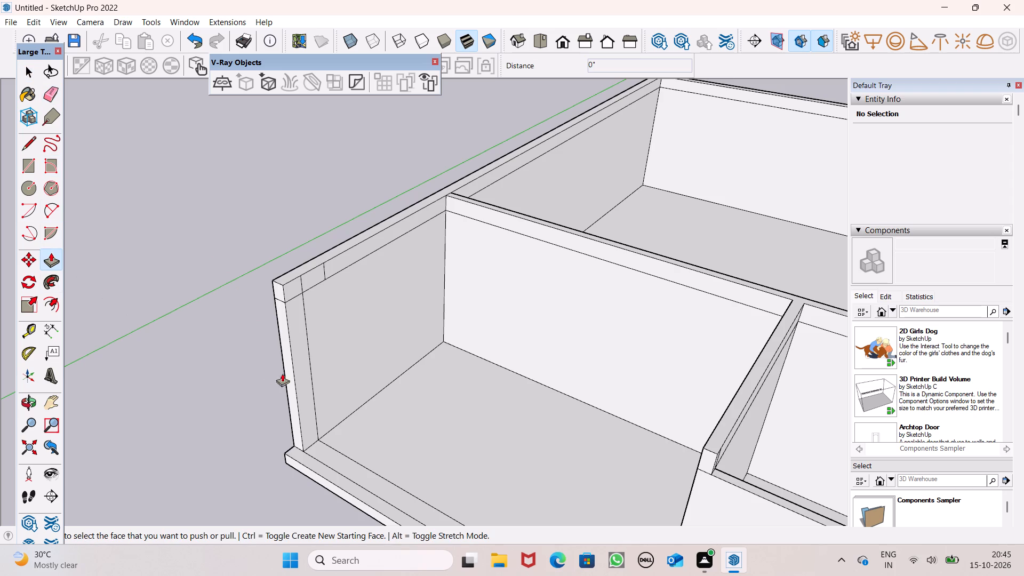
left_click_drag(290, 380, 309, 374)
left_click_drag(281, 287, 295, 285)
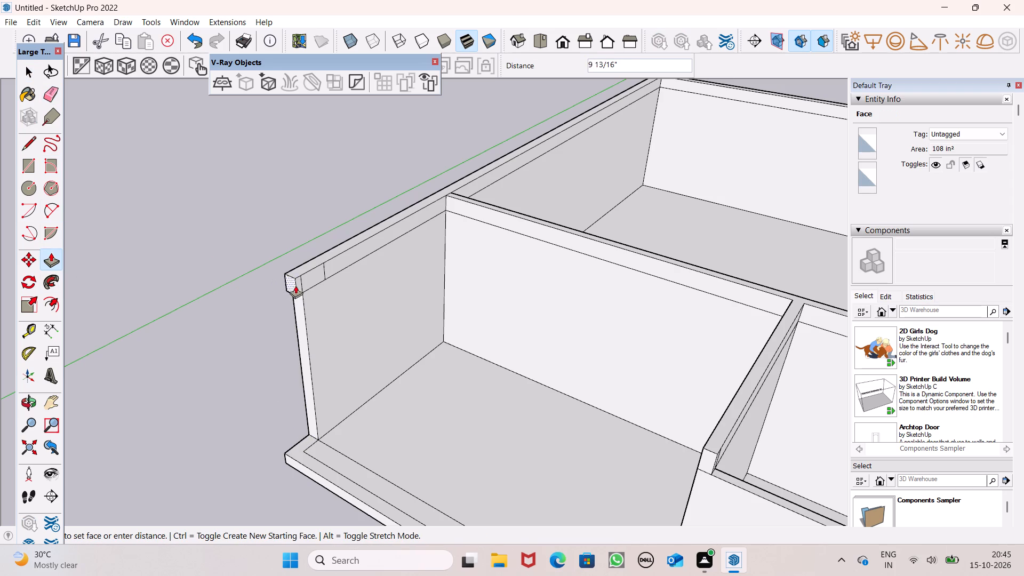
left_click_drag(295, 285, 301, 296)
key("space")
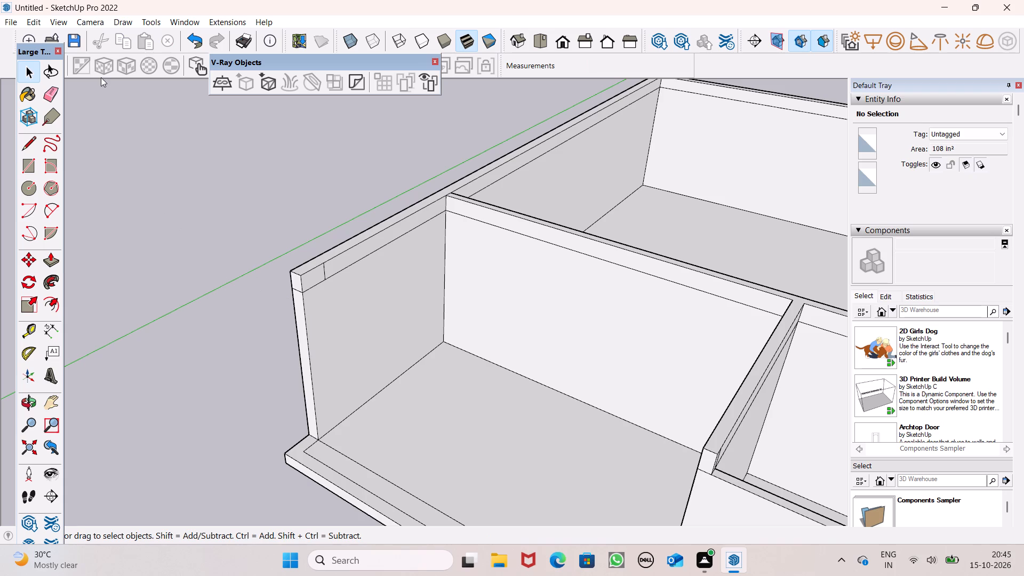
Erase the leftover horizontal edge on the outer wall's end face and the line drawn across the floor.
left_click(54, 87)
middle_click_drag(283, 338, 371, 317)
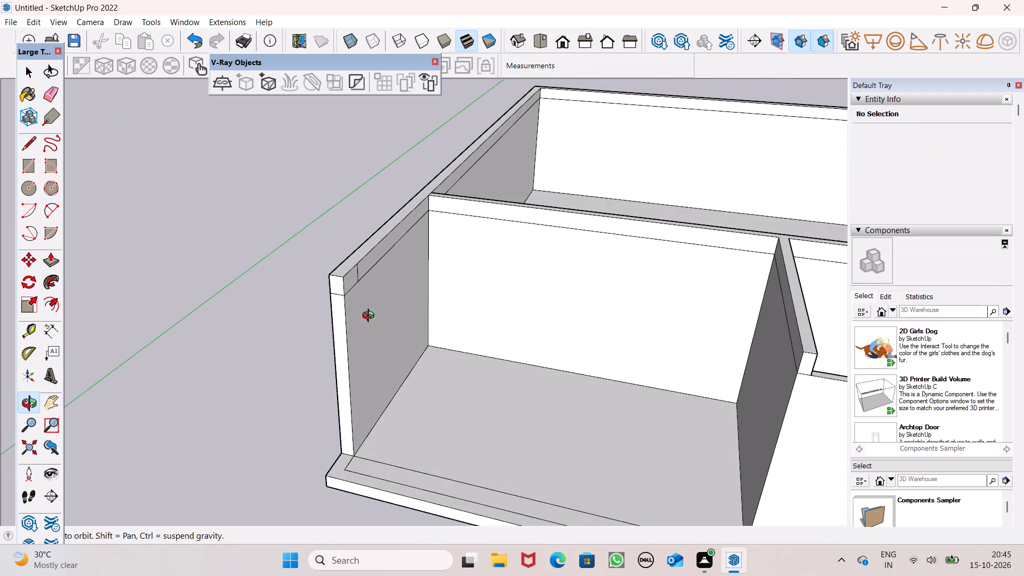
middle_click_drag(371, 317, 371, 316)
scroll(396, 308, "up", 5)
left_click_drag(289, 275, 293, 287)
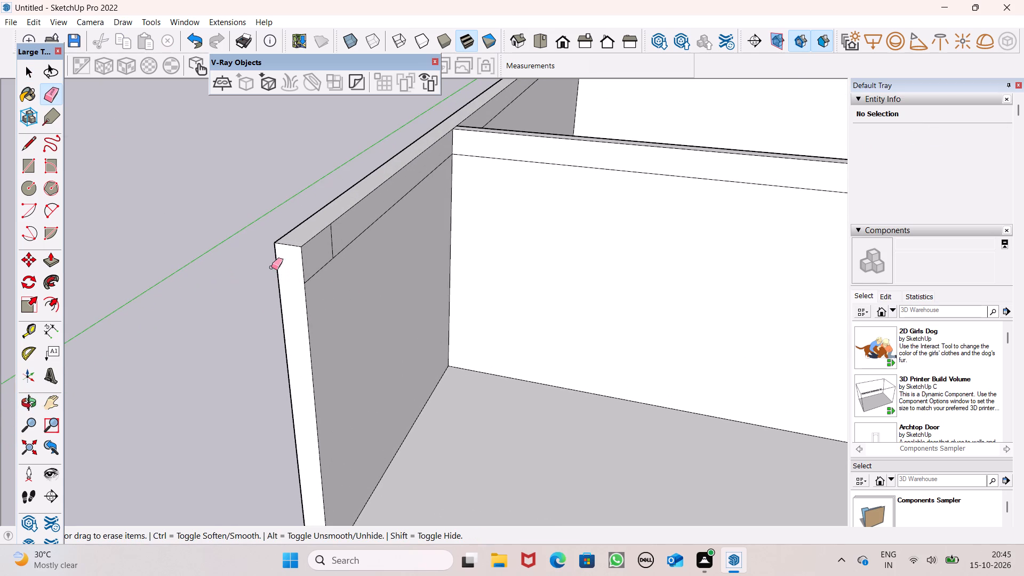
scroll(163, 223, "down", 9)
middle_click_drag(220, 317, 221, 354)
scroll(280, 362, "up", 4)
left_click(278, 361)
key("space")
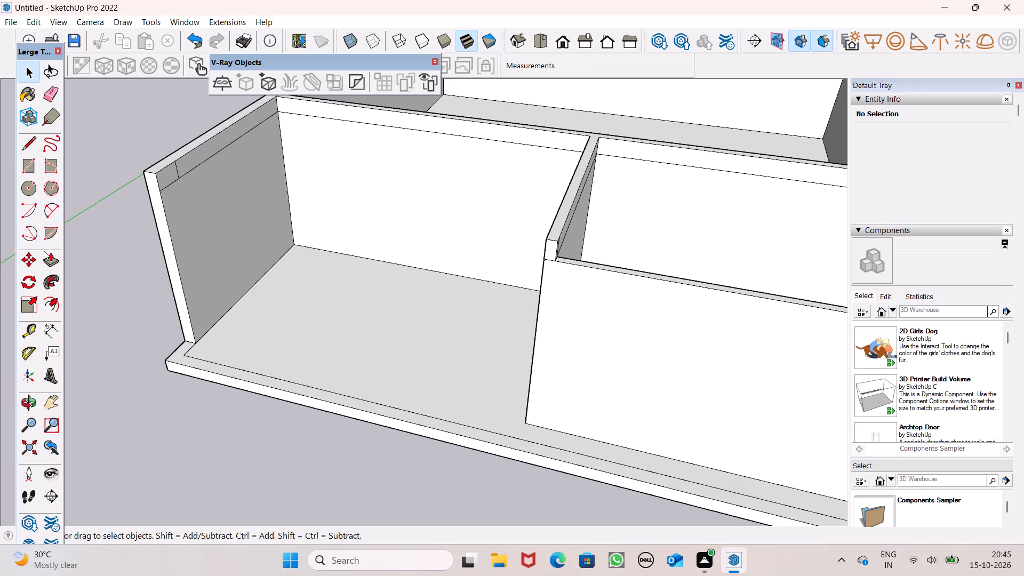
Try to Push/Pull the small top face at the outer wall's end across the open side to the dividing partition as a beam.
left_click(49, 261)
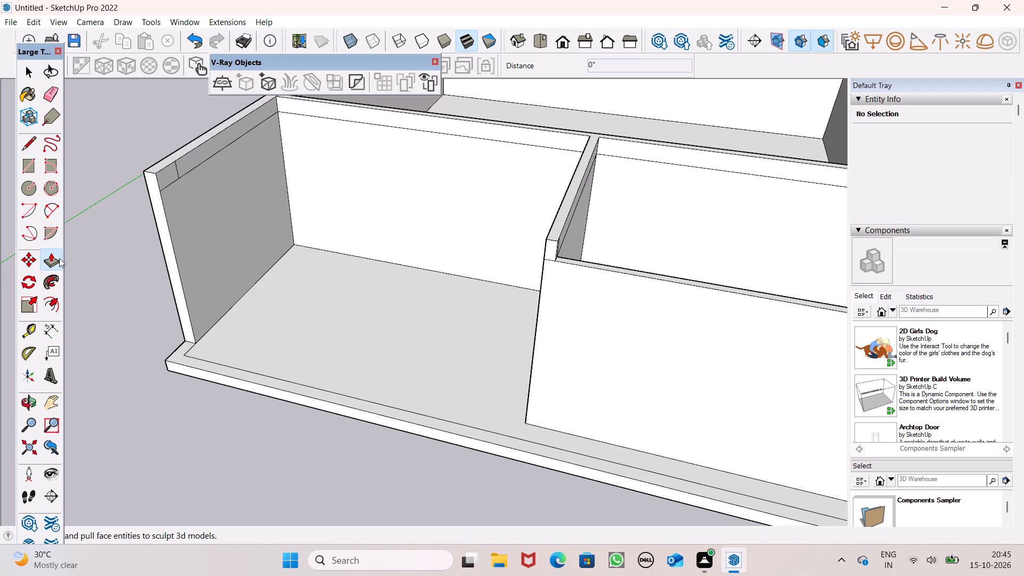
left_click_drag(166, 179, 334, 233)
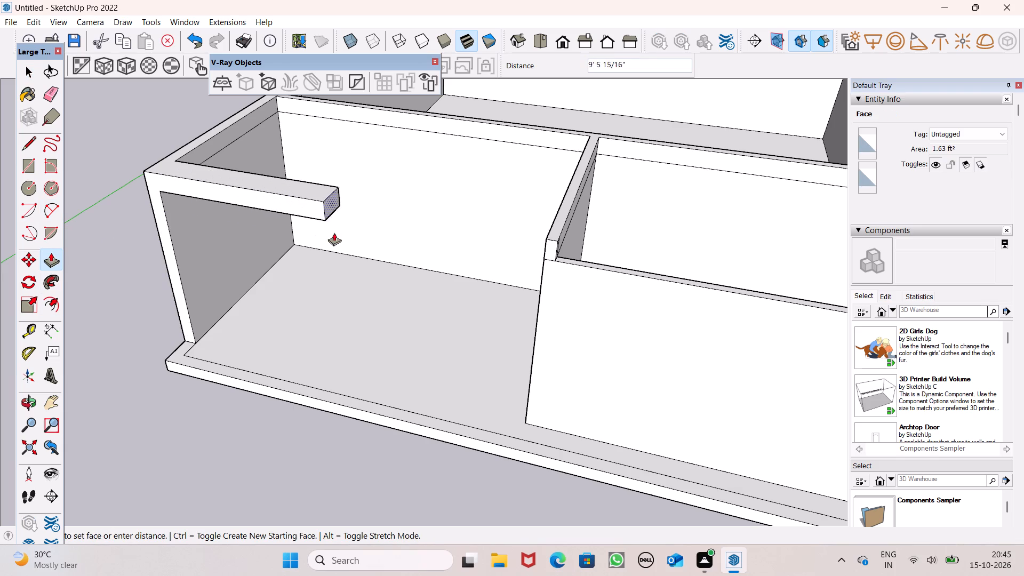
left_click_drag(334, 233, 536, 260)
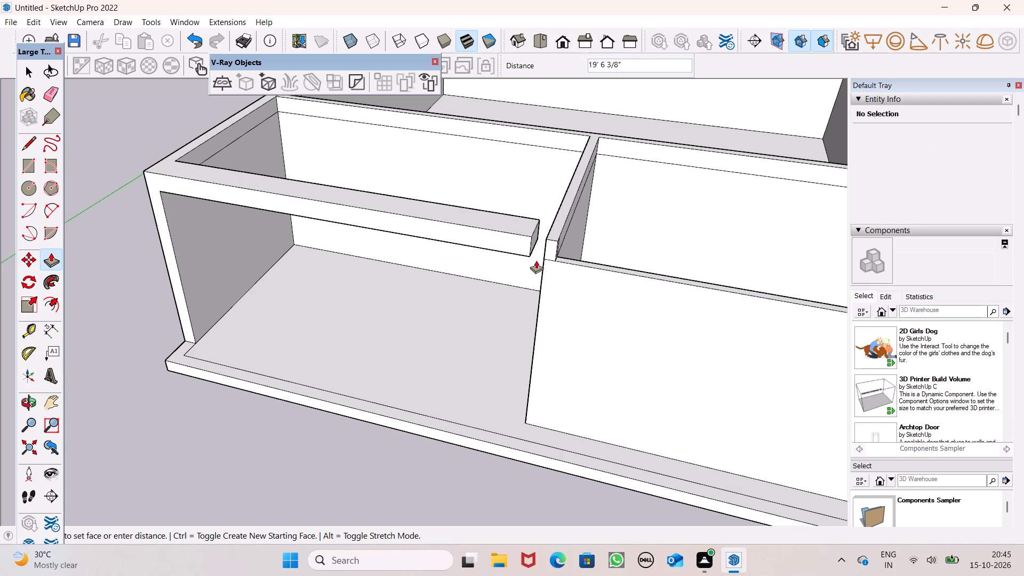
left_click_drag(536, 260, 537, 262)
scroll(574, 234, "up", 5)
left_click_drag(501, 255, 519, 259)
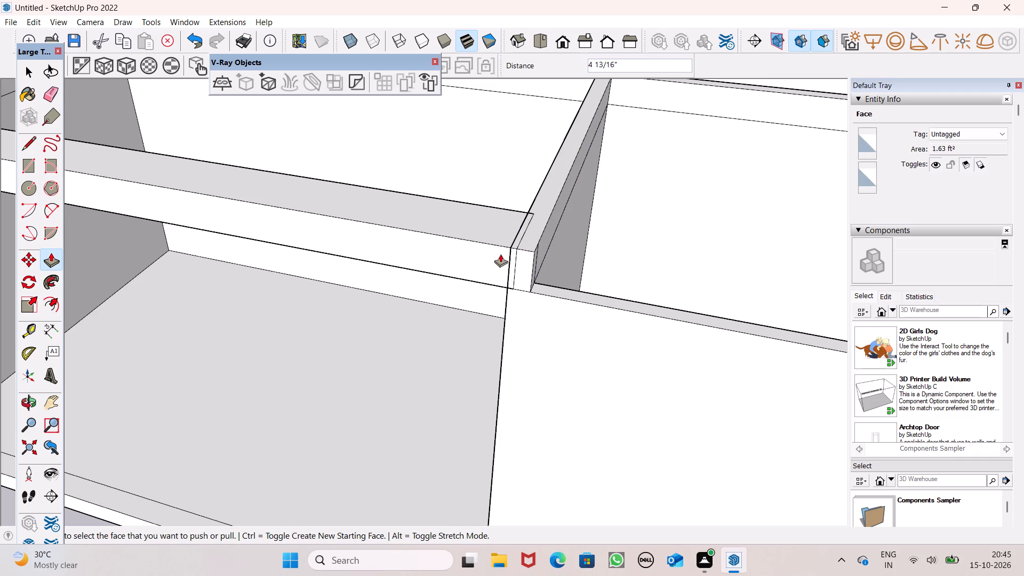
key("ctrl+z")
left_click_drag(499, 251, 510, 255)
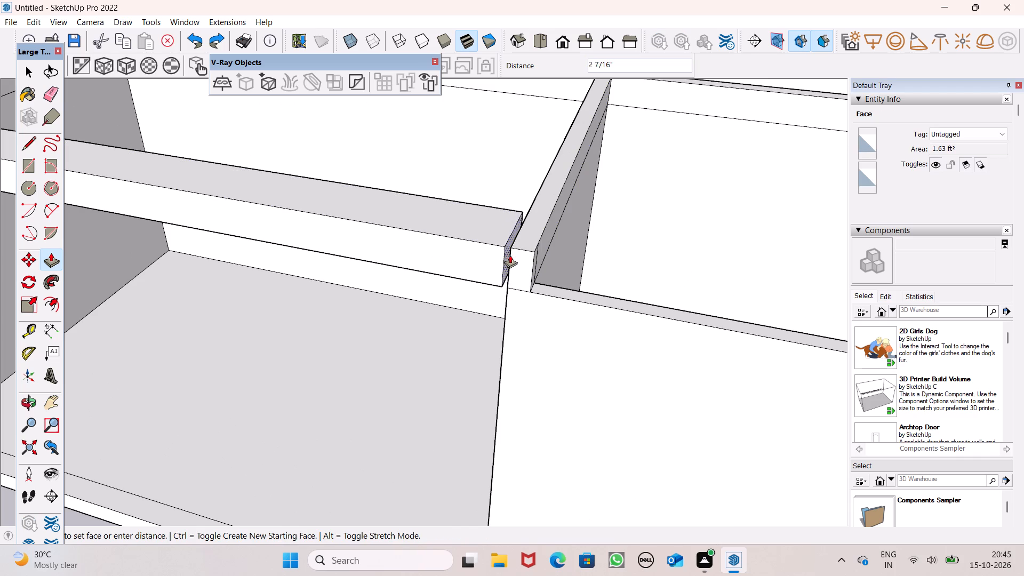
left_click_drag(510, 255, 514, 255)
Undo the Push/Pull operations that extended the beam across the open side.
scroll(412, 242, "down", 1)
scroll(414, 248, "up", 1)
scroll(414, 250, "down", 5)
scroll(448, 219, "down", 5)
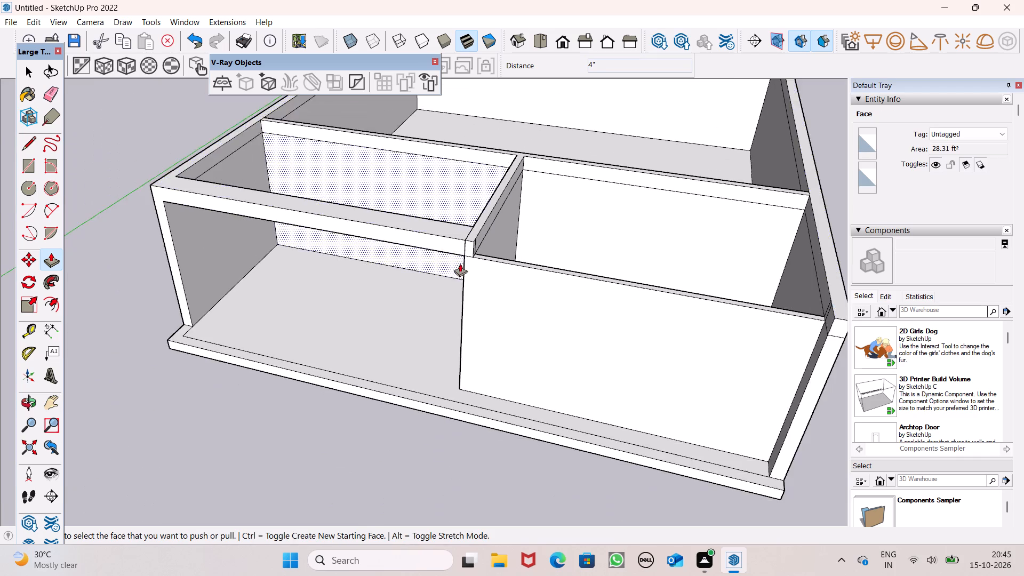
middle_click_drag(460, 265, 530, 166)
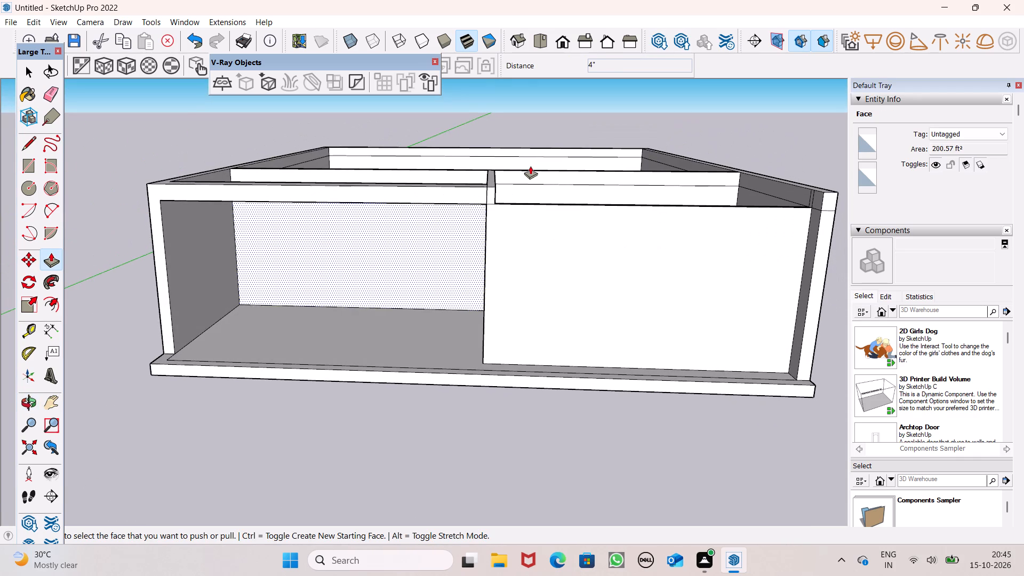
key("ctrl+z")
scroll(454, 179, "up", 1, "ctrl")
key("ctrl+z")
Push/Pull the small top face at the outer wall's end about 20' 11/16" across the open side to the dividing partition.
middle_click_drag(489, 231, 443, 262)
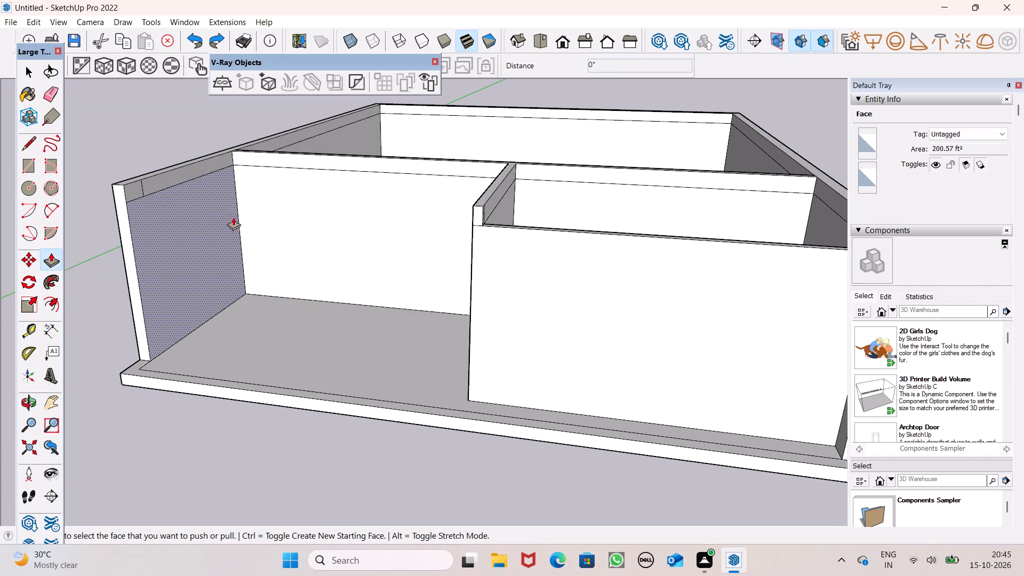
left_click_drag(131, 187, 440, 231)
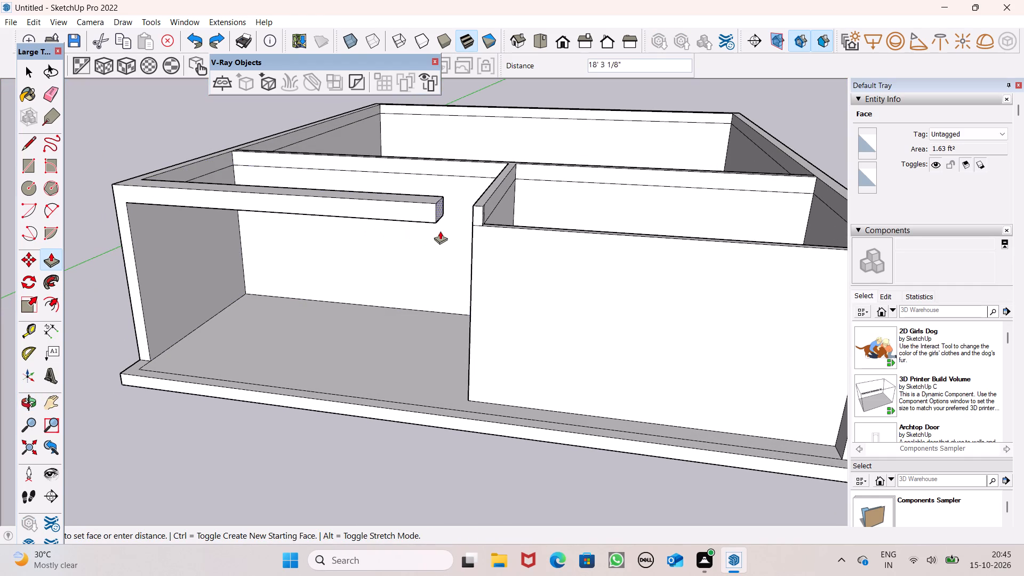
left_click_drag(440, 231, 469, 229)
Push/Pull the beam's underside down about 1' 7 3/4" to deepen the beam over the open side.
scroll(426, 210, "down", 5)
middle_click_drag(396, 277, 466, 239)
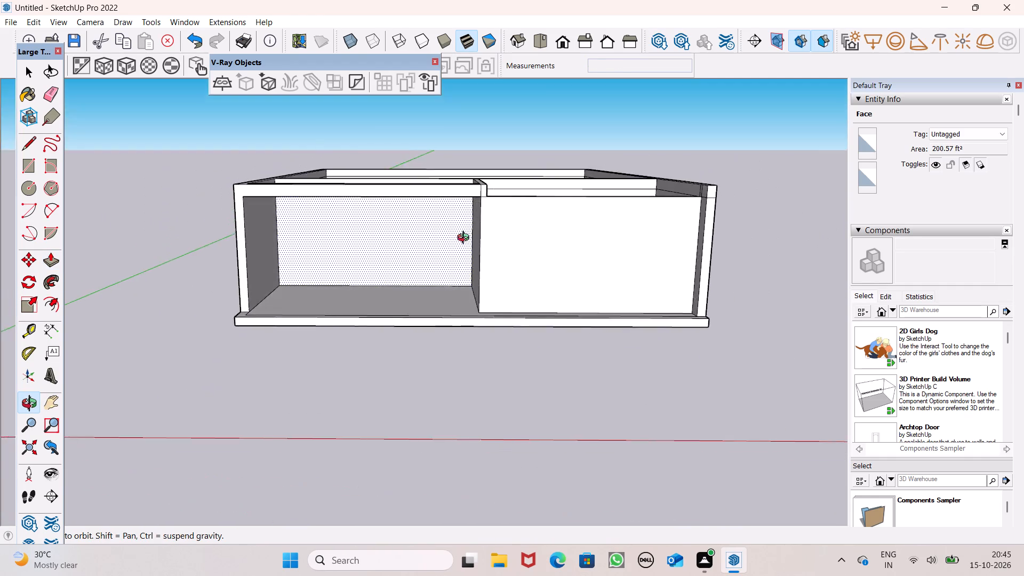
middle_click_drag(466, 239, 458, 329)
scroll(412, 249, "down", 2)
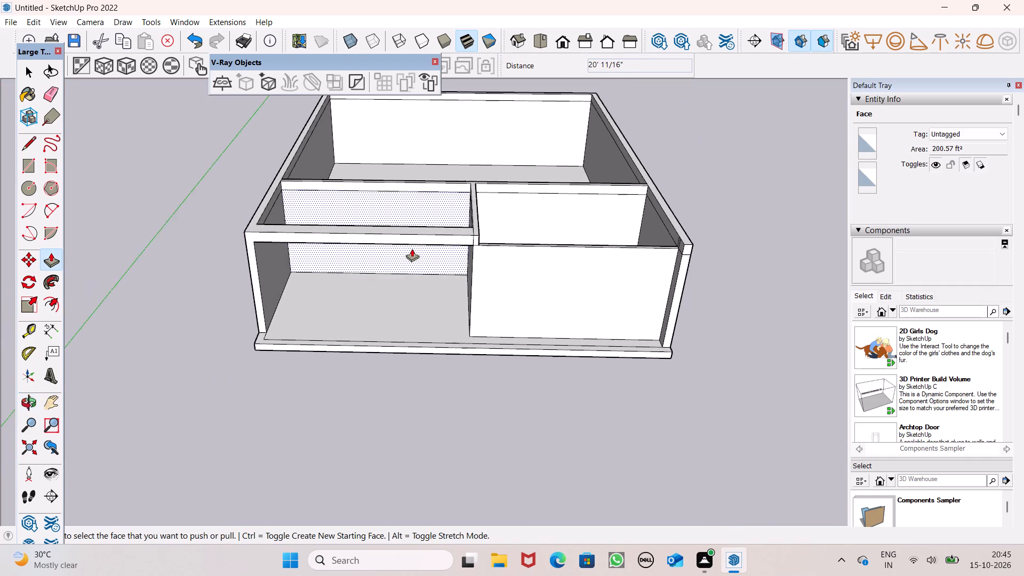
middle_click_drag(413, 242, 390, 162)
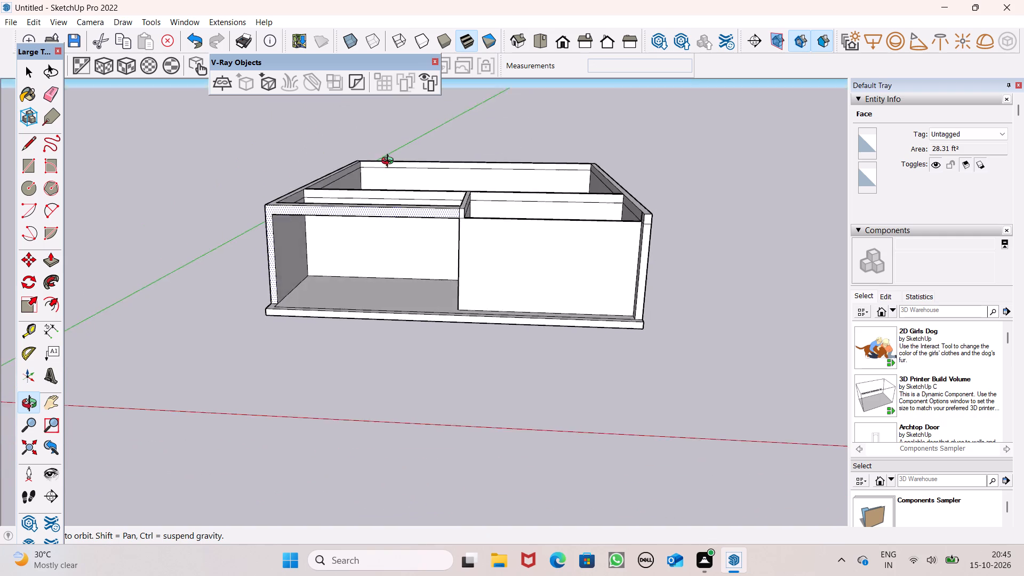
middle_click_drag(390, 162, 400, 120)
scroll(367, 178, "up", 1)
middle_click_drag(367, 178, 395, 122)
scroll(341, 198, "up", 2)
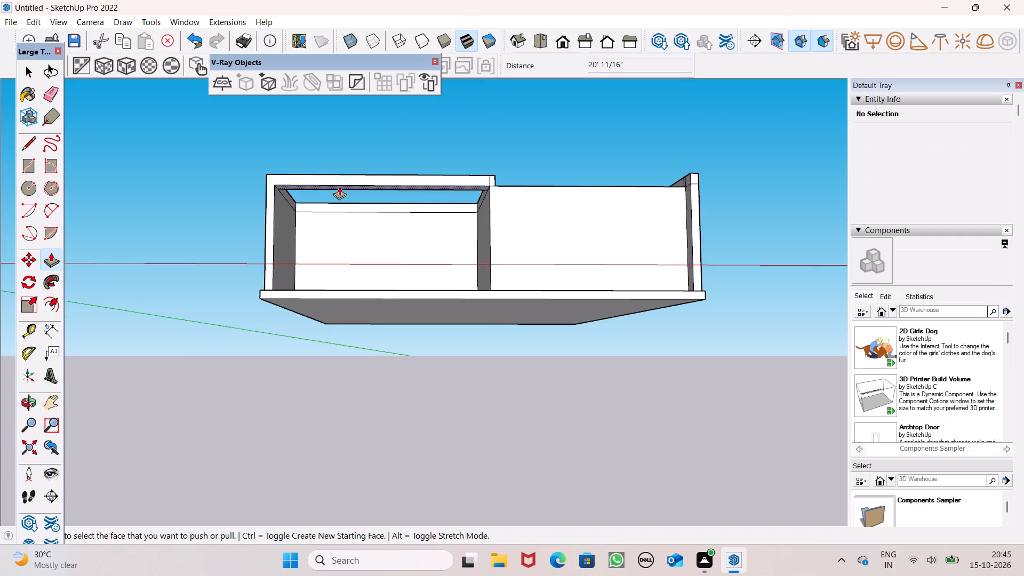
middle_click_drag(339, 187, 359, 137)
scroll(359, 137, "up", 5)
left_click_drag(342, 170, 342, 191)
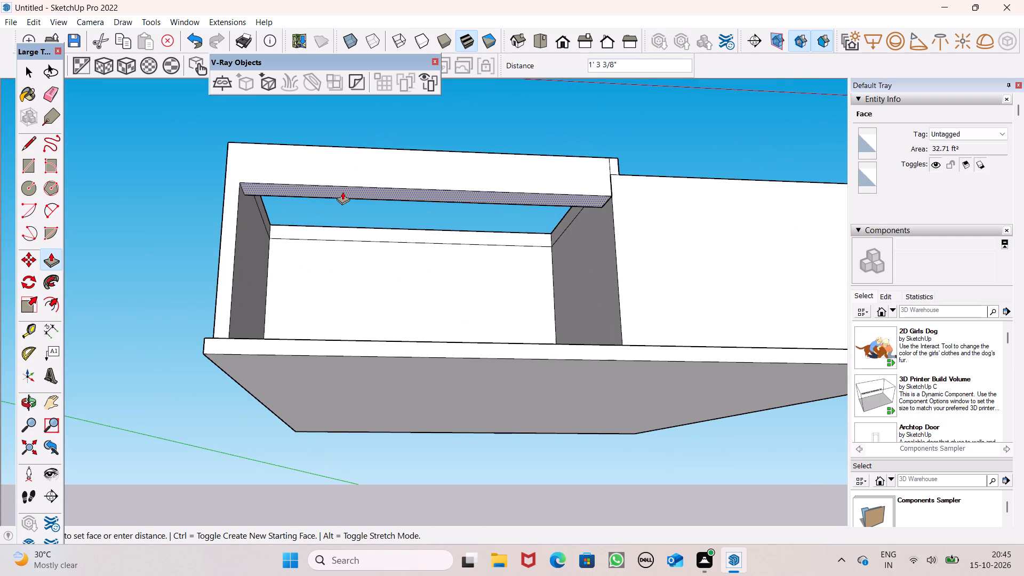
left_click_drag(342, 191, 344, 198)
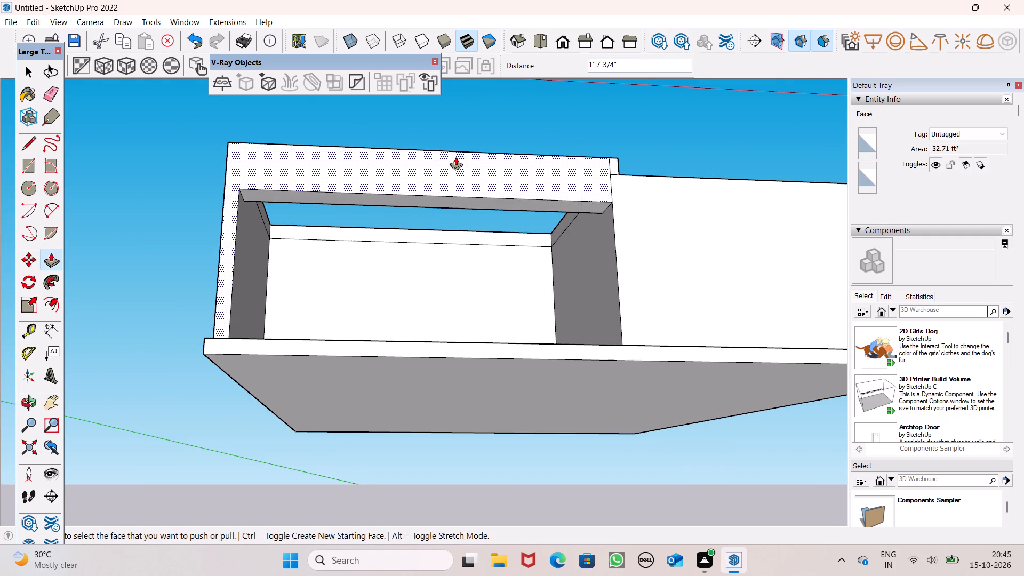
Draw a short line across the beam's underside, from front edge to back edge, near the dividing partition.
scroll(455, 157, "down", 1)
middle_click_drag(458, 188, 450, 356)
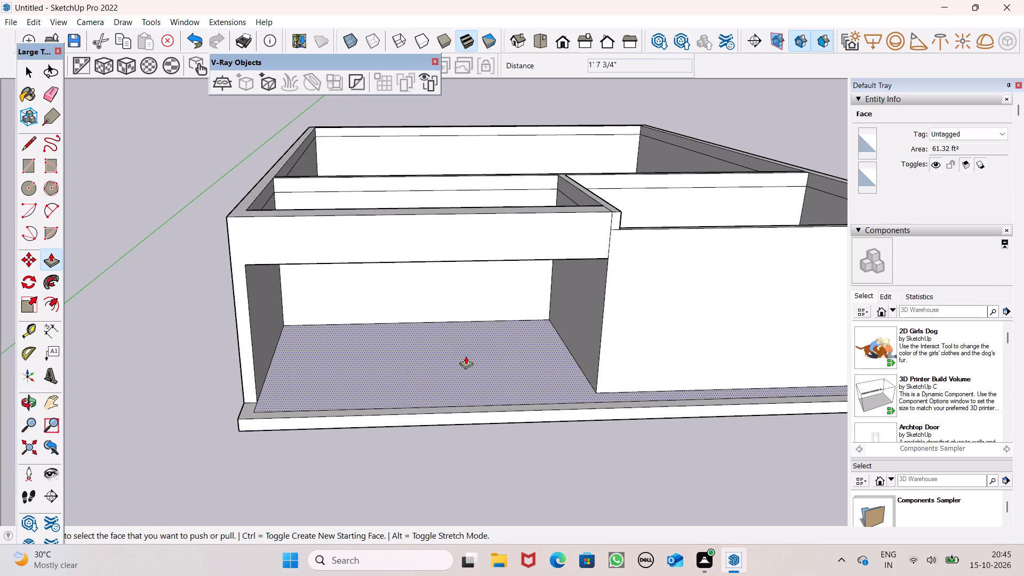
scroll(553, 323, "up", 1)
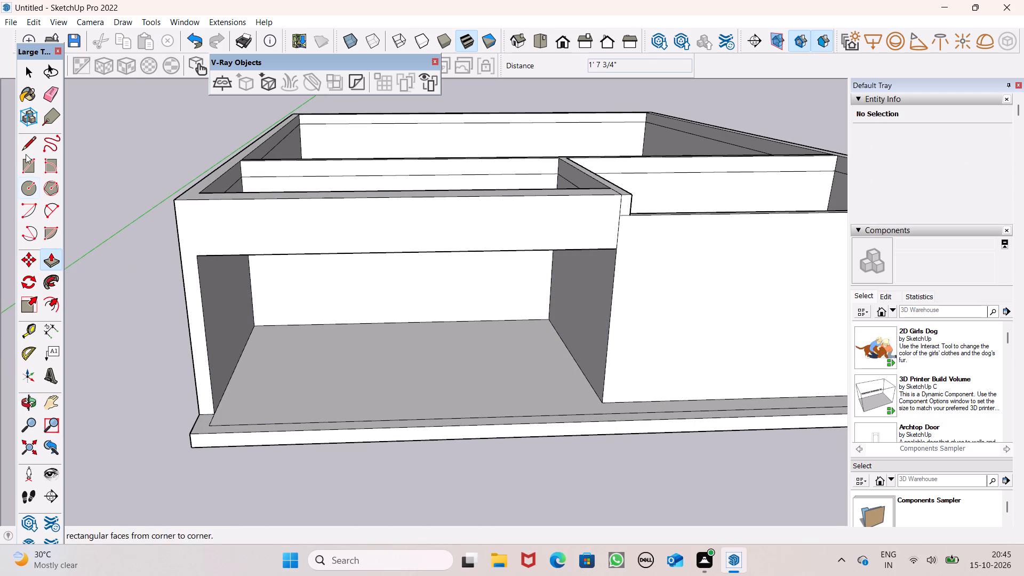
left_click(26, 148)
middle_click_drag(493, 305, 451, 215)
scroll(493, 298, "up", 1)
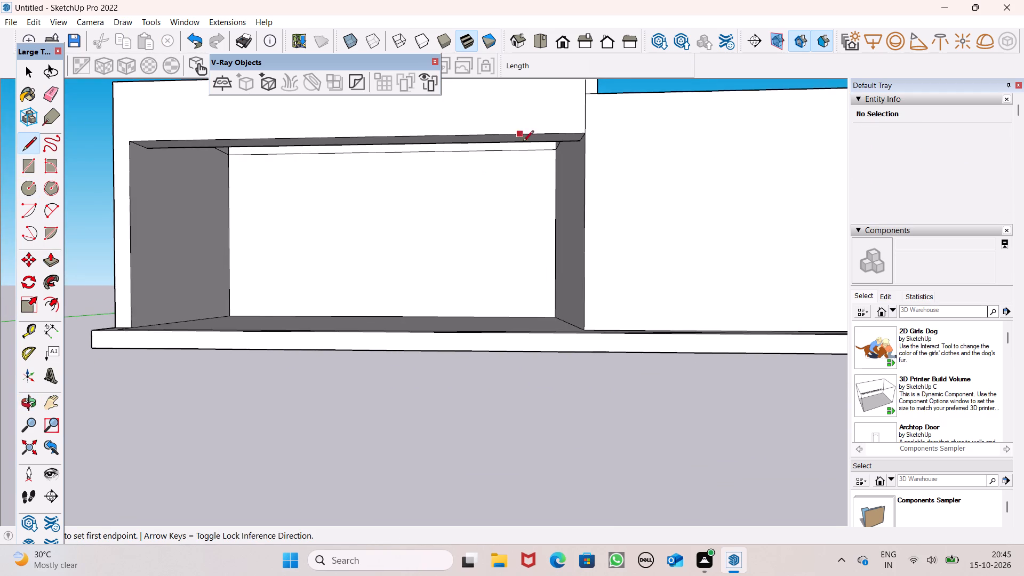
scroll(511, 336, "down", 6)
middle_click_drag(495, 304, 467, 208)
scroll(498, 161, "up", 7)
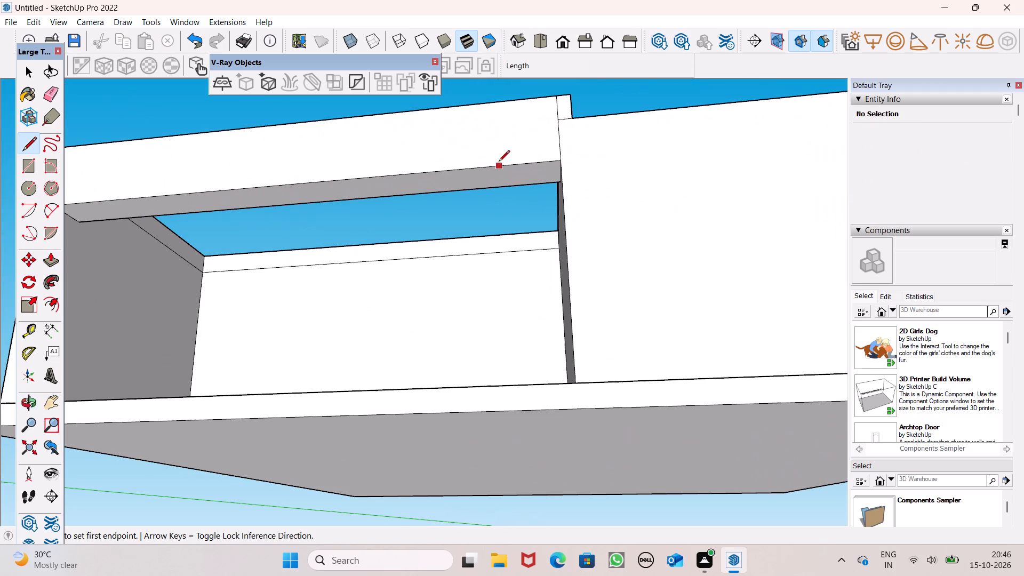
left_click(525, 166)
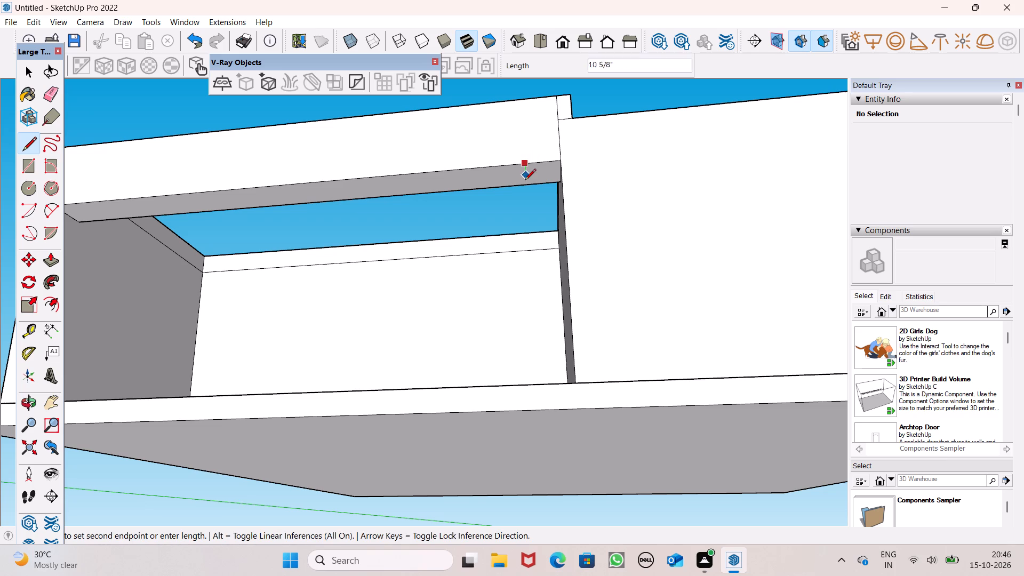
left_click(525, 187)
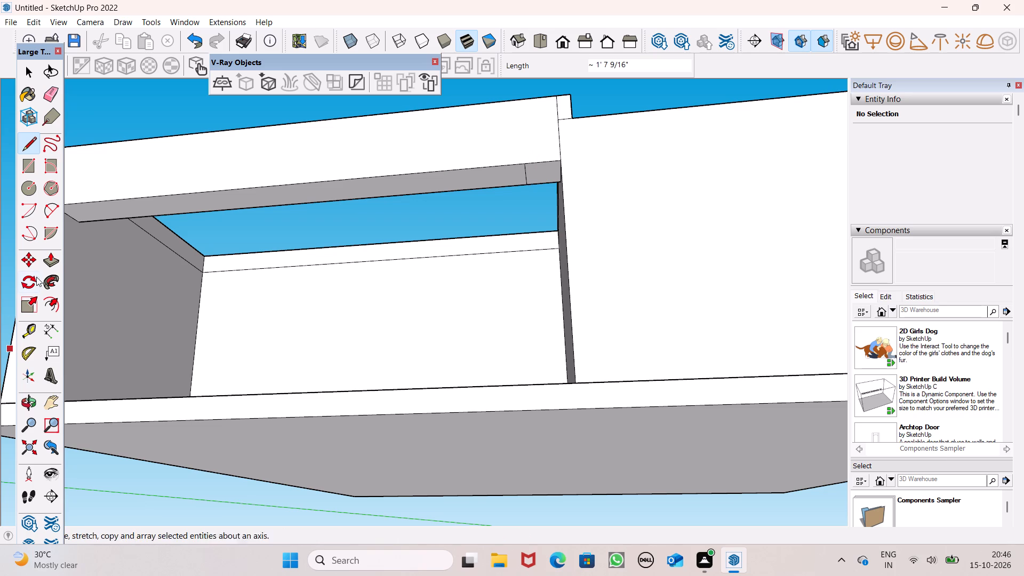
Push/Pull the marked patch of the beam's underside down to the base slab as a column, about 7' 7 11/16" plus 8 9/16".
left_click(51, 265)
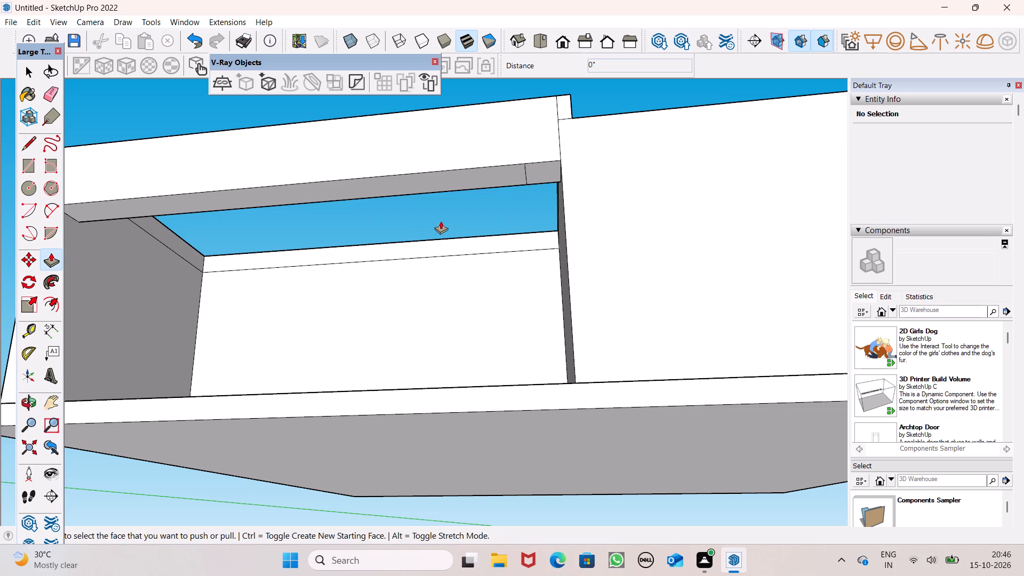
left_click_drag(537, 176, 564, 380)
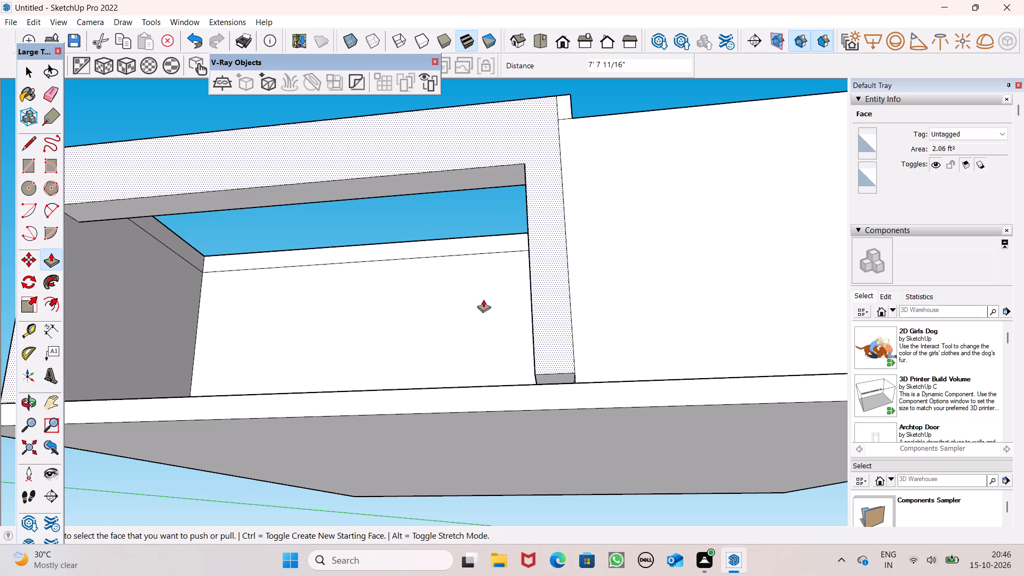
middle_click_drag(542, 369, 602, 397)
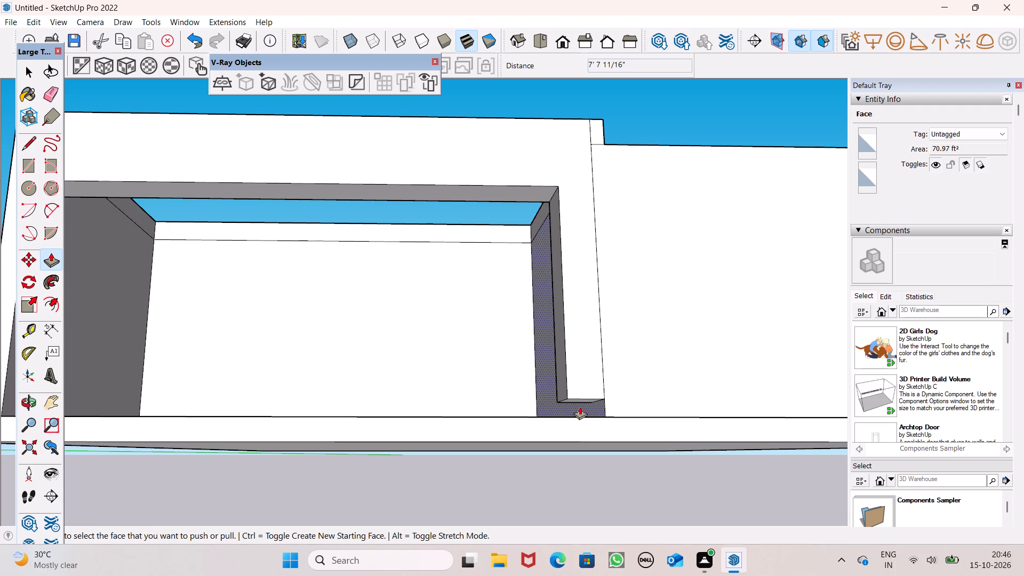
left_click_drag(580, 401, 586, 418)
Widen the column by pulling its inner side face about 5 1/2" into the opening, plus a further 3/8".
scroll(541, 356, "down", 5)
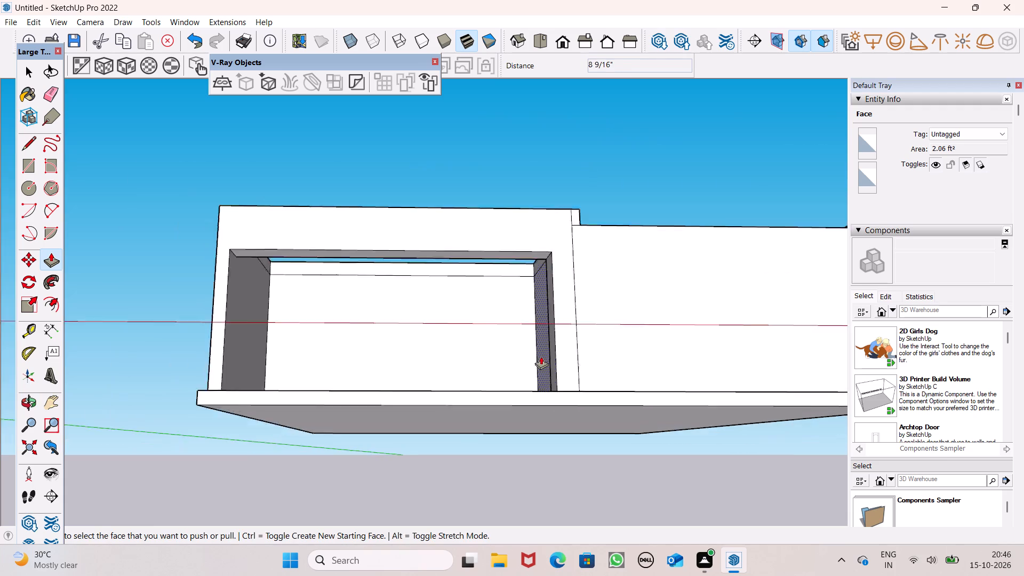
middle_click_drag(539, 361, 540, 458)
scroll(525, 377, "down", 3)
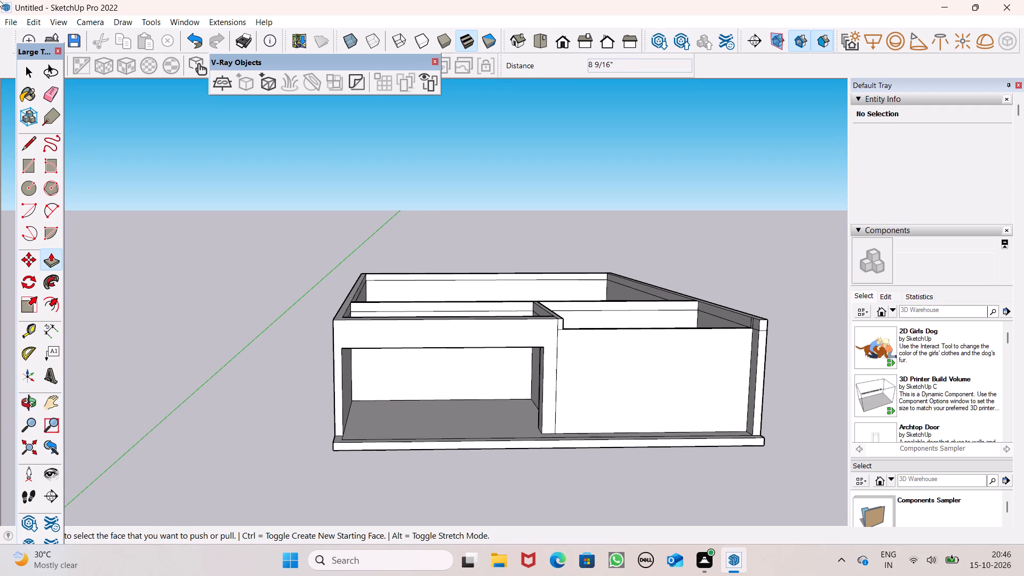
middle_click_drag(449, 301, 455, 320)
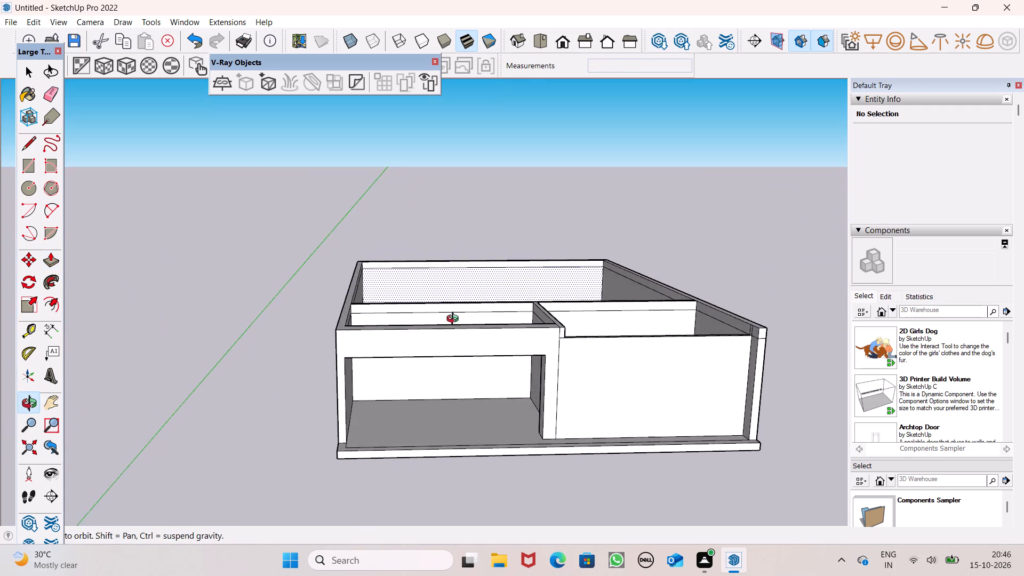
scroll(525, 383, "up", 4)
middle_click_drag(564, 398, 563, 398)
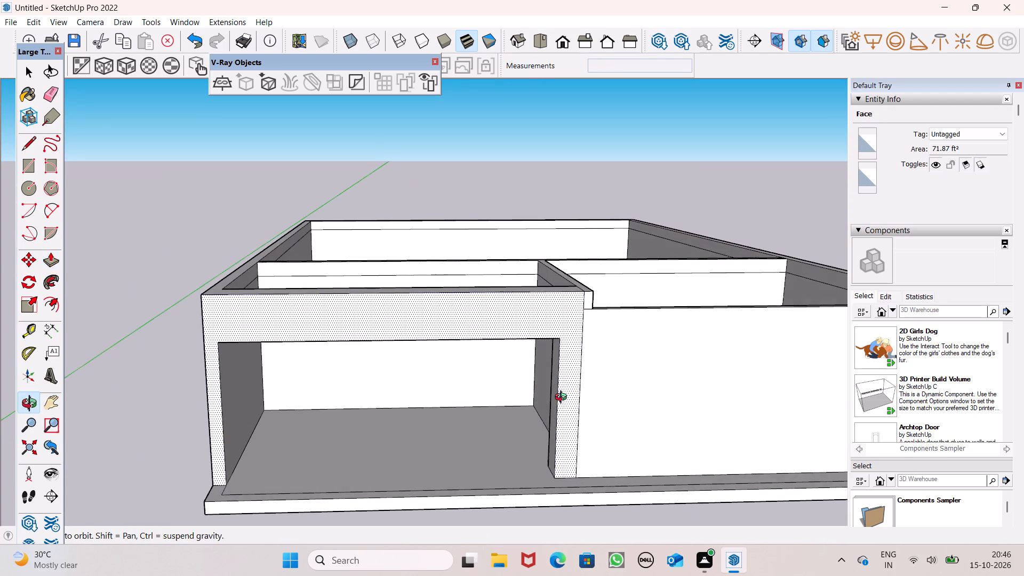
middle_click_drag(563, 398, 598, 391)
scroll(571, 398, "up", 1)
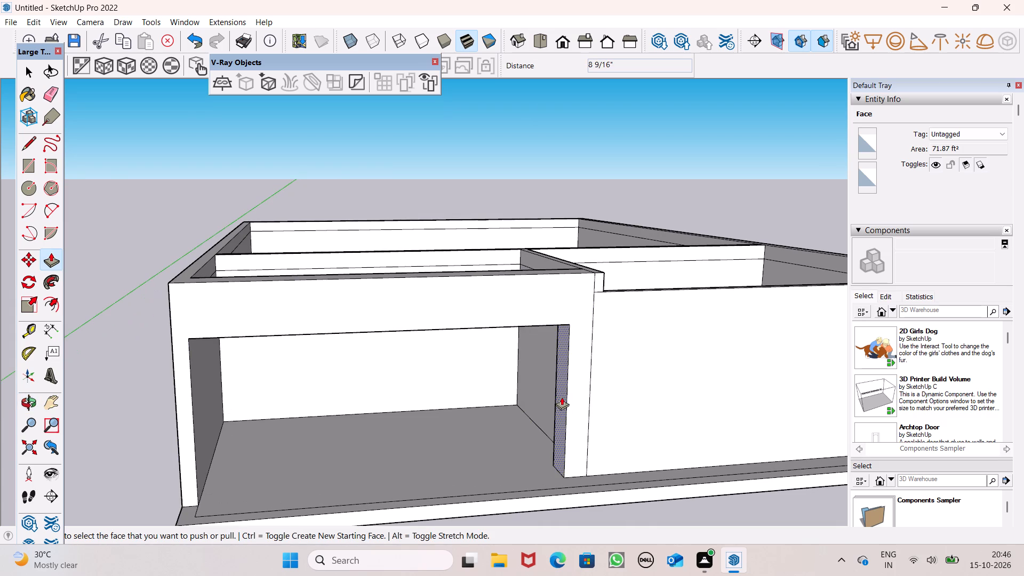
left_click_drag(562, 397, 554, 400)
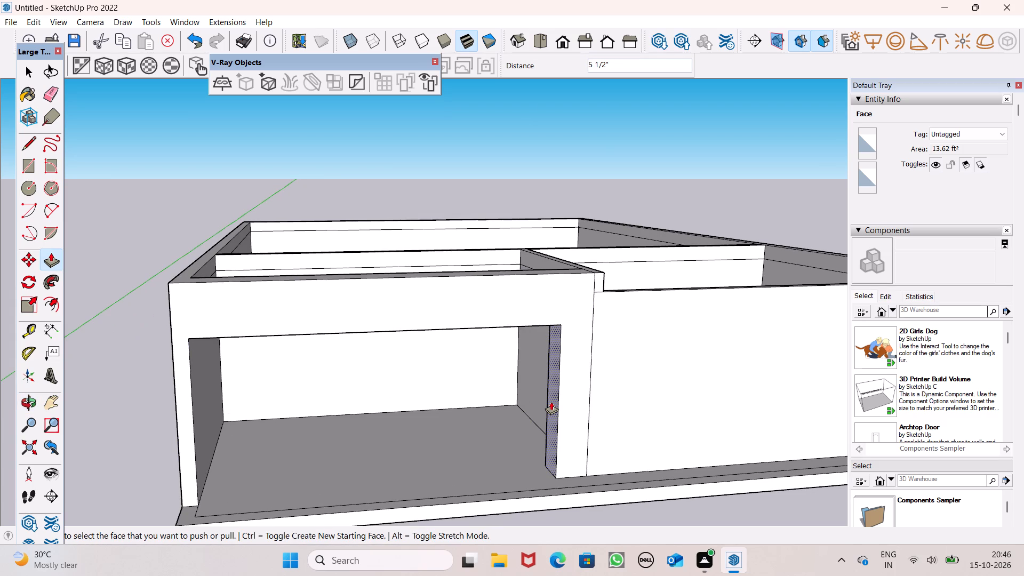
left_click_drag(551, 402, 551, 406)
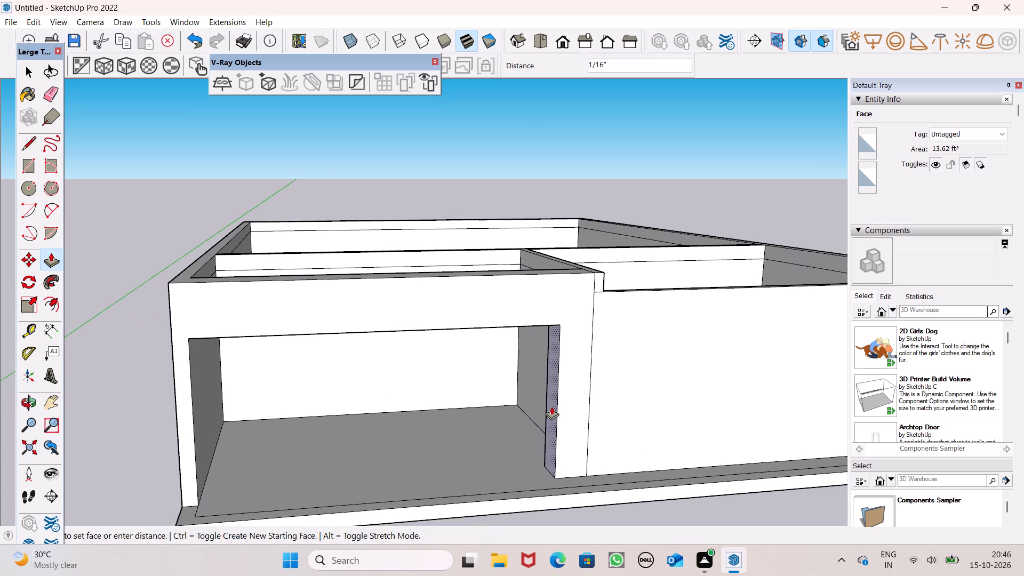
left_click_drag(551, 406, 552, 407)
Examine the beam, the column and the open-sided room from several angles, including the outer wall's end.
scroll(575, 355, "down", 4)
middle_click_drag(594, 394, 567, 427)
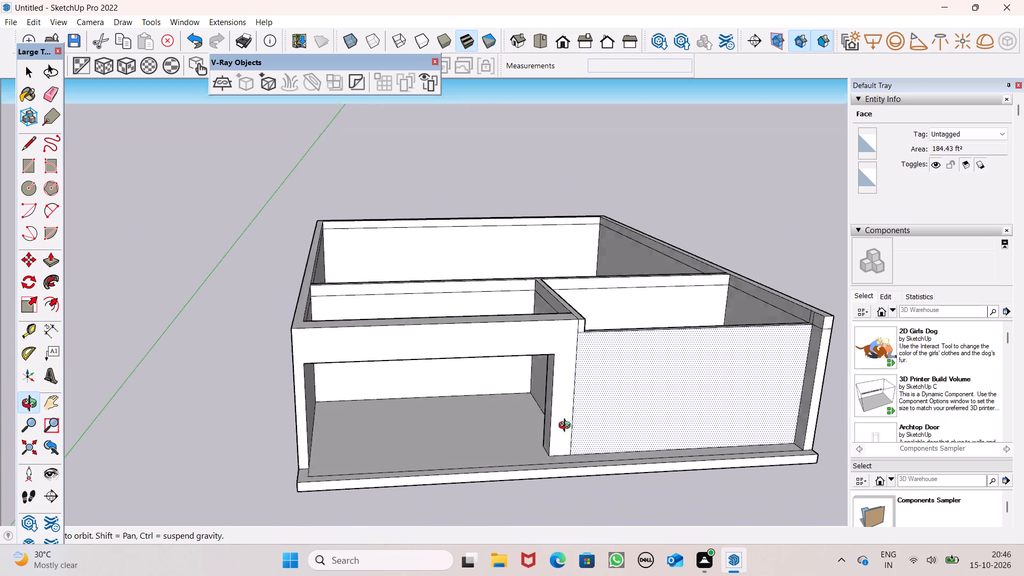
middle_click_drag(567, 427, 549, 412)
scroll(545, 396, "up", 1)
scroll(563, 248, "down", 4)
scroll(506, 209, "down", 2)
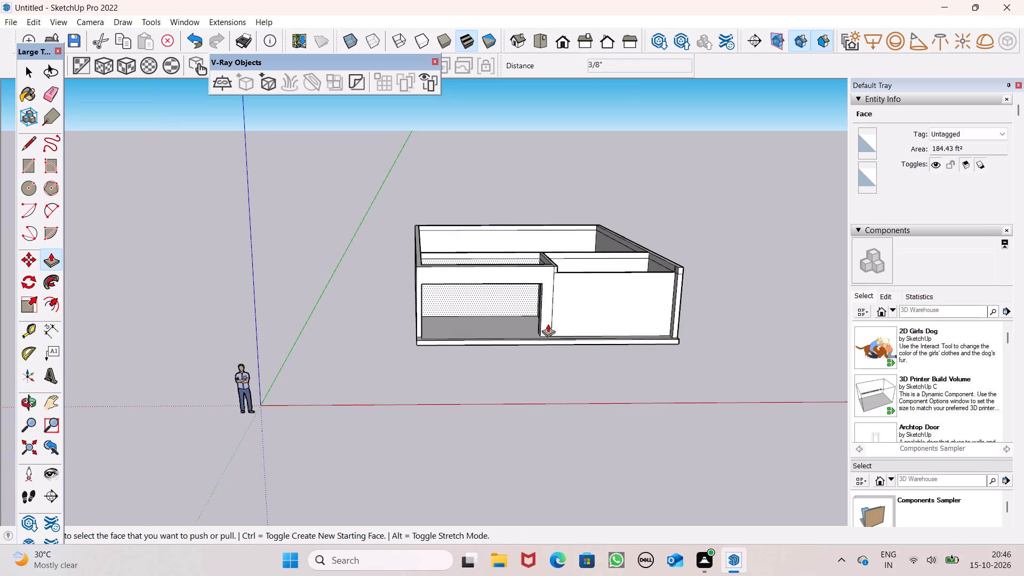
middle_click_drag(548, 325, 535, 338)
scroll(411, 284, "up", 6)
middle_click_drag(440, 332, 395, 337)
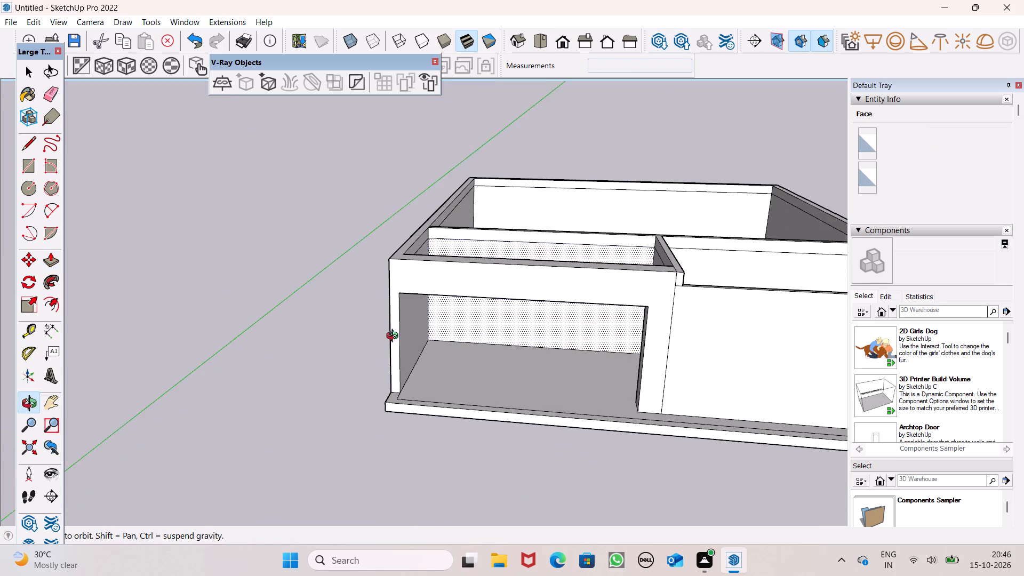
middle_click_drag(395, 337, 390, 332)
scroll(390, 334, "up", 3)
middle_click_drag(429, 340, 333, 262)
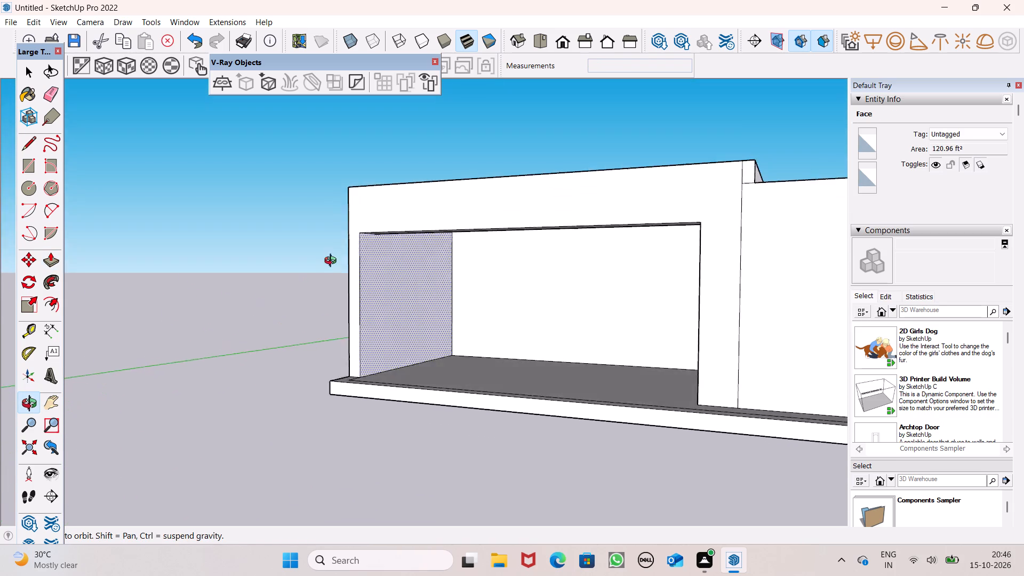
Draw a vertical line about 8' 4 1/4" long on the outer wall's inner face, from the beam's back underside corner to the slab.
middle_click_drag(333, 262, 279, 249)
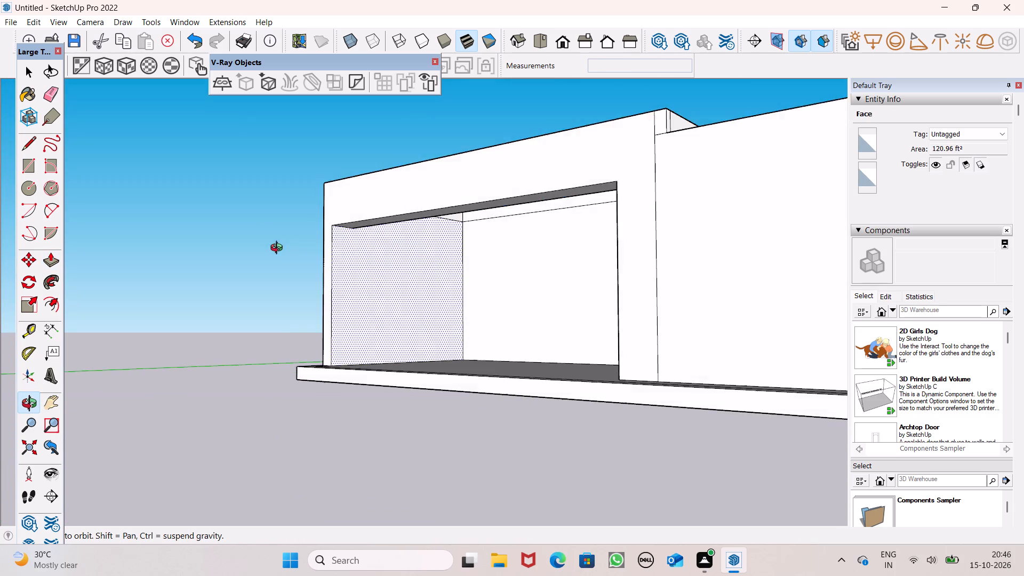
middle_click_drag(279, 249, 449, 339)
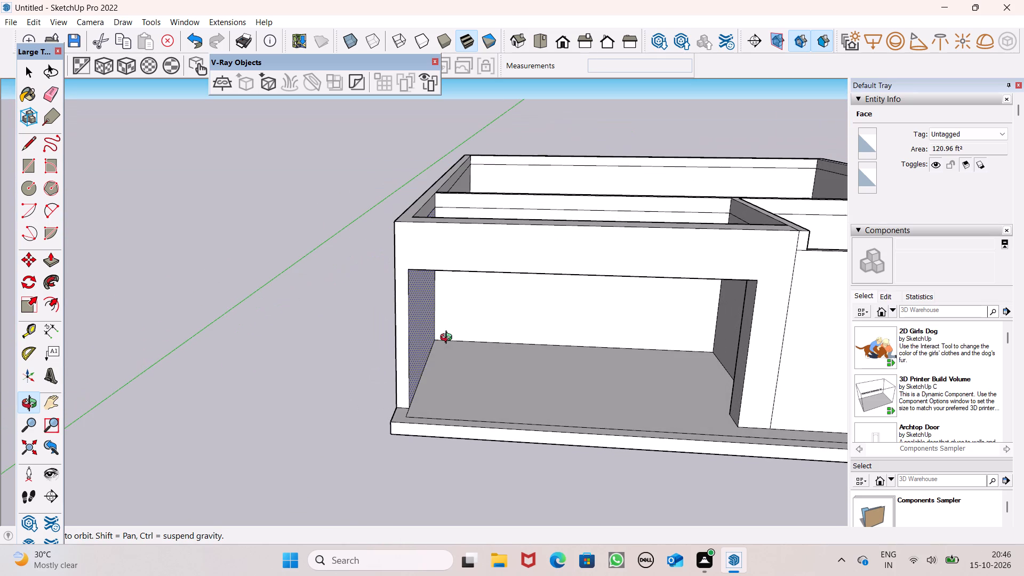
middle_click_drag(449, 339, 447, 339)
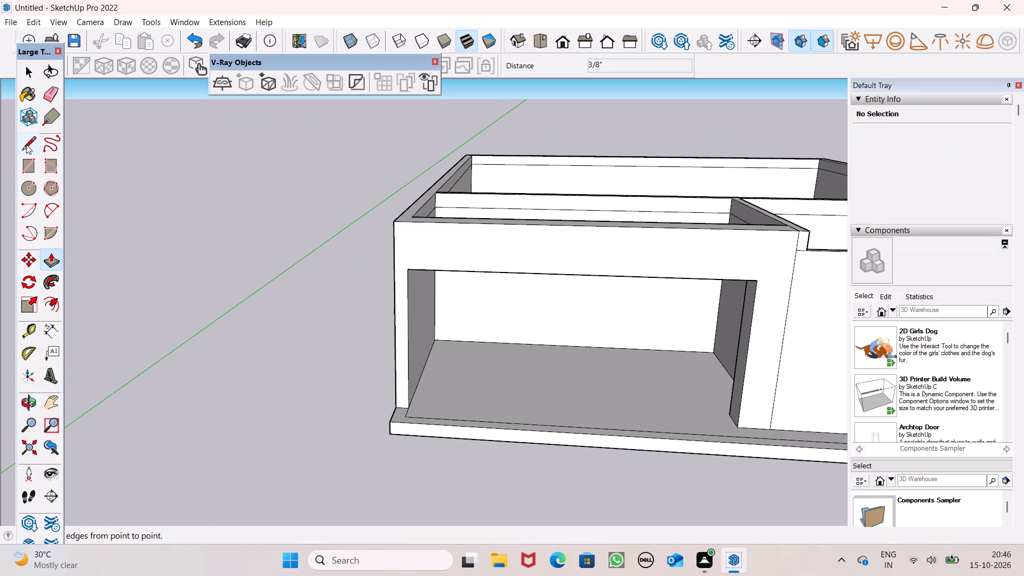
left_click(26, 145)
middle_click_drag(626, 420, 639, 342)
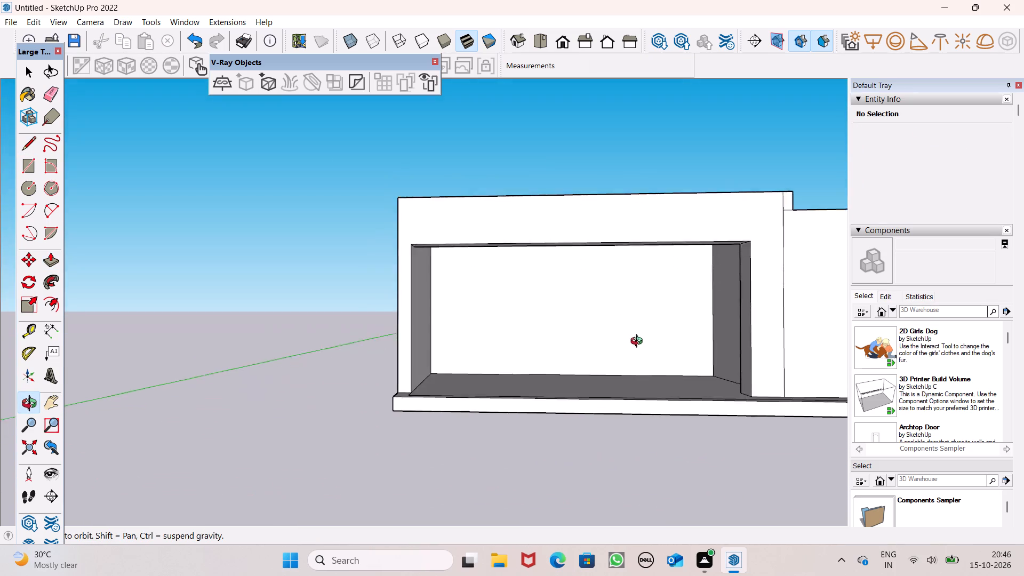
middle_click_drag(639, 342, 407, 319)
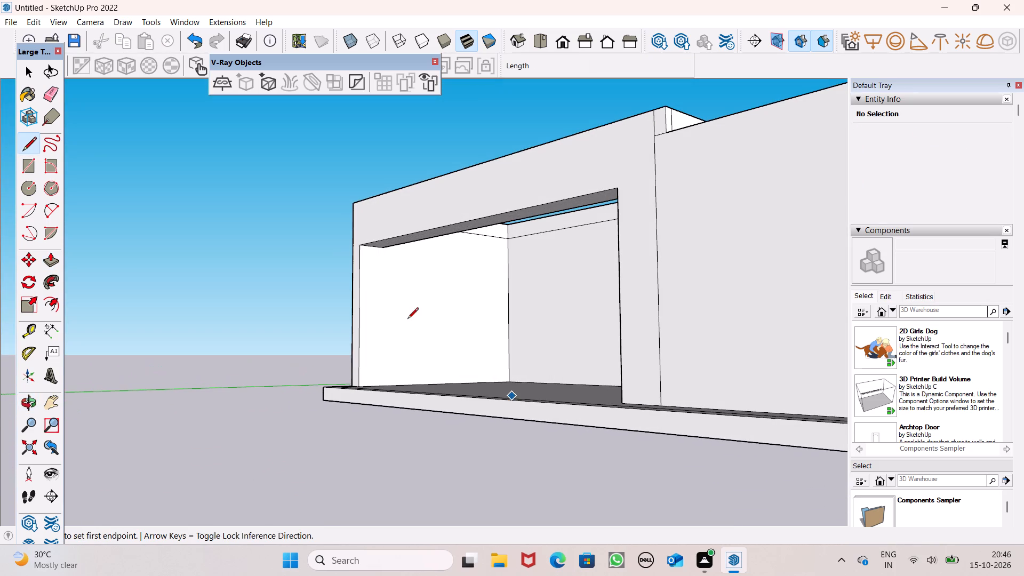
middle_click_drag(407, 319, 408, 320)
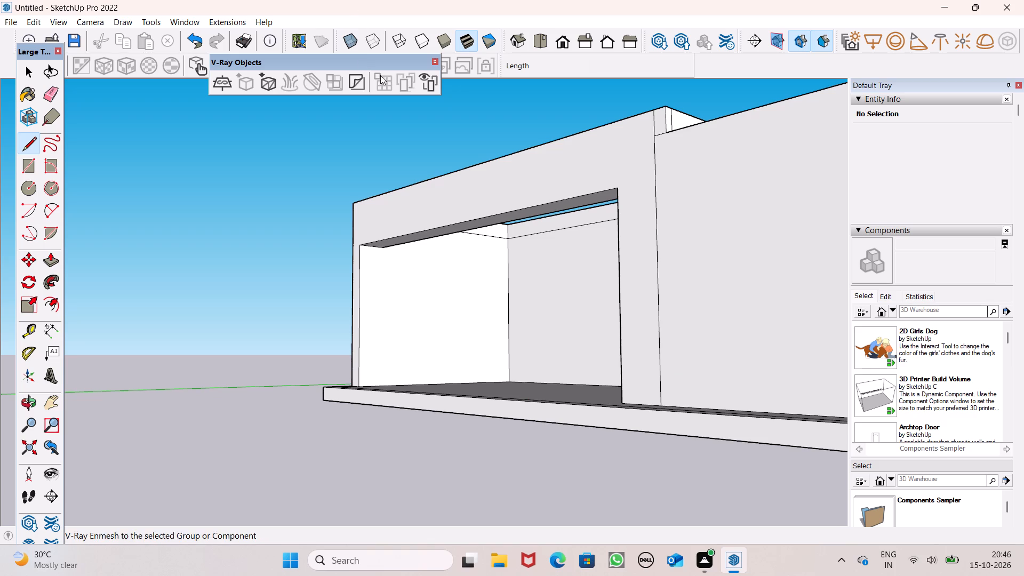
left_click(386, 249)
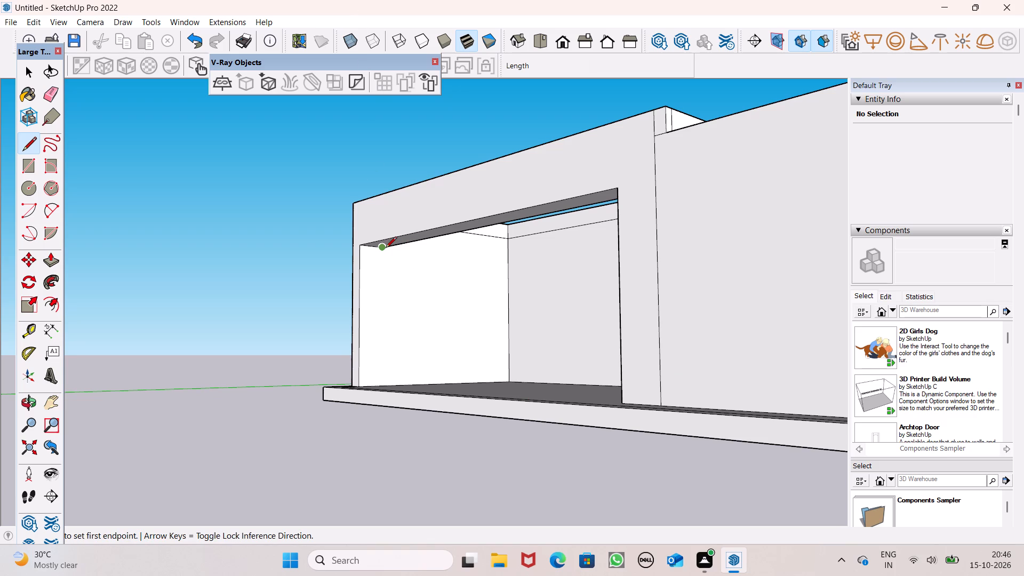
left_click(375, 385)
key("space")
Push/Pull the narrow front strip of the outer wall's inner face slightly into the opening to form a second column.
left_click(48, 266)
scroll(218, 257, "down", 2)
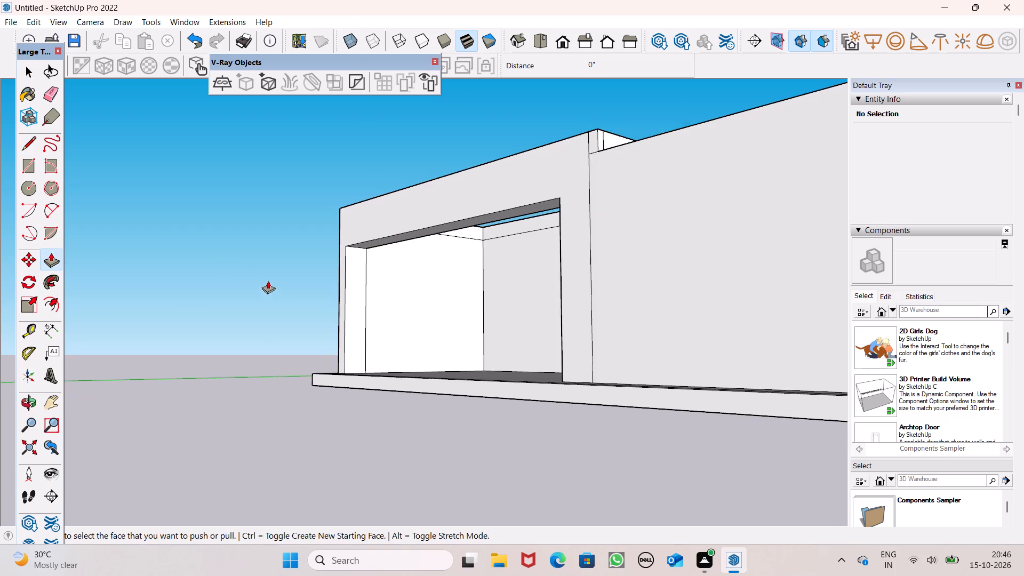
middle_click_drag(273, 296, 434, 502)
scroll(349, 349, "up", 4)
left_click_drag(331, 336, 333, 341)
key("space")
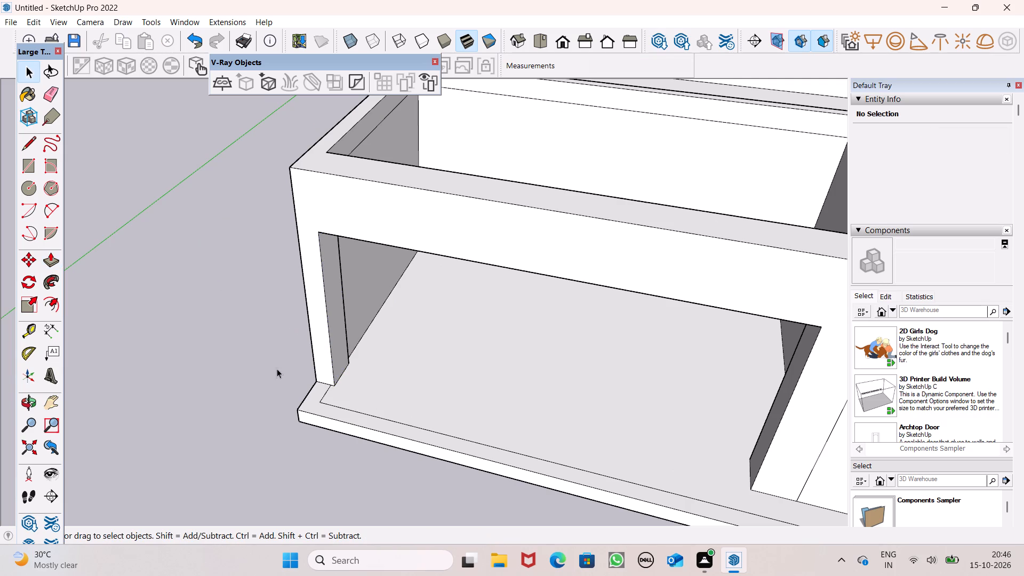
Examine the new column at the outer wall's end from several angles, inside and outside the opening.
scroll(296, 420, "up", 1)
middle_click_drag(296, 419, 251, 279)
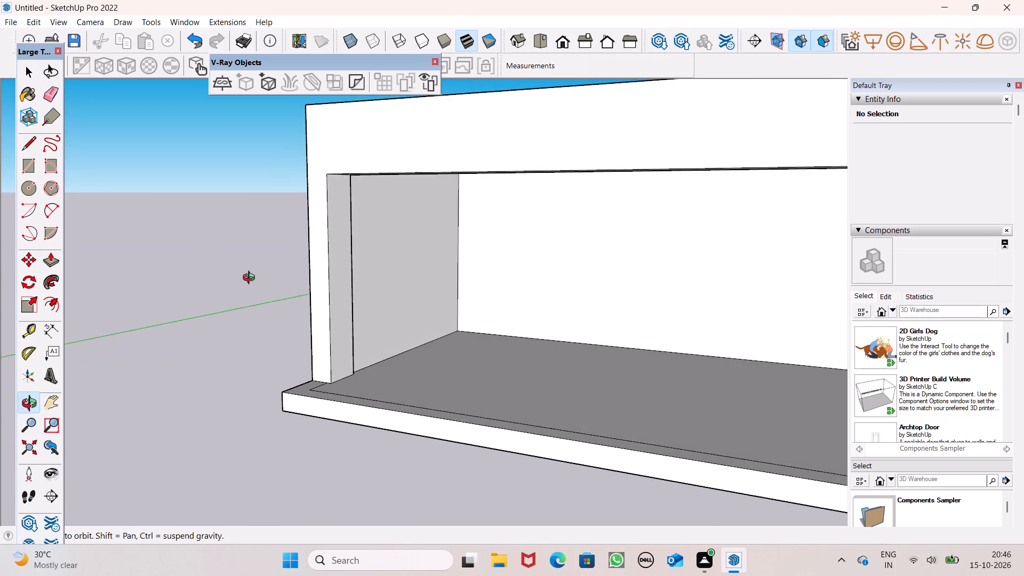
middle_click_drag(251, 279, 366, 366)
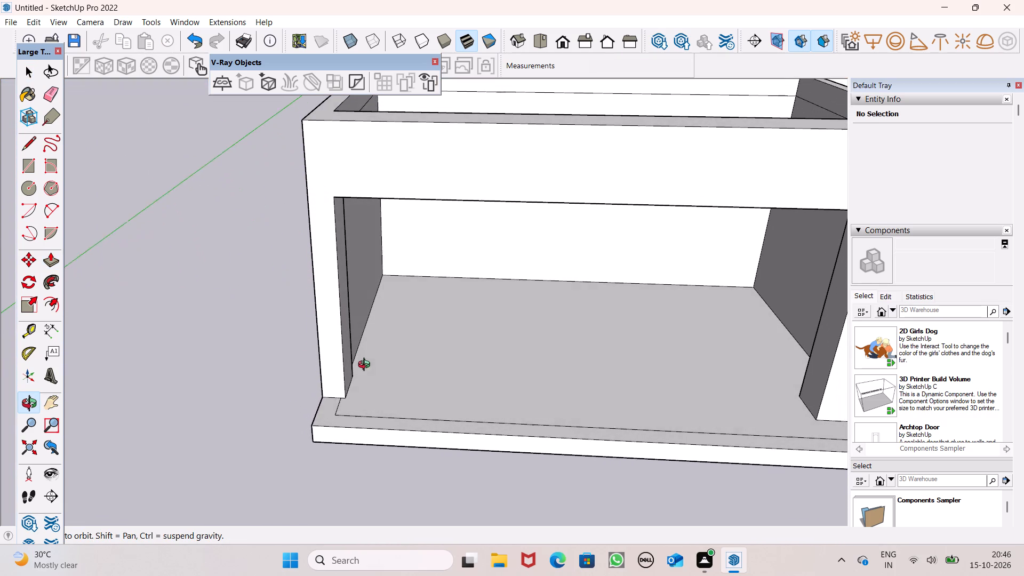
middle_click_drag(366, 366, 366, 367)
scroll(389, 332, "down", 2)
middle_click_drag(393, 350, 396, 350)
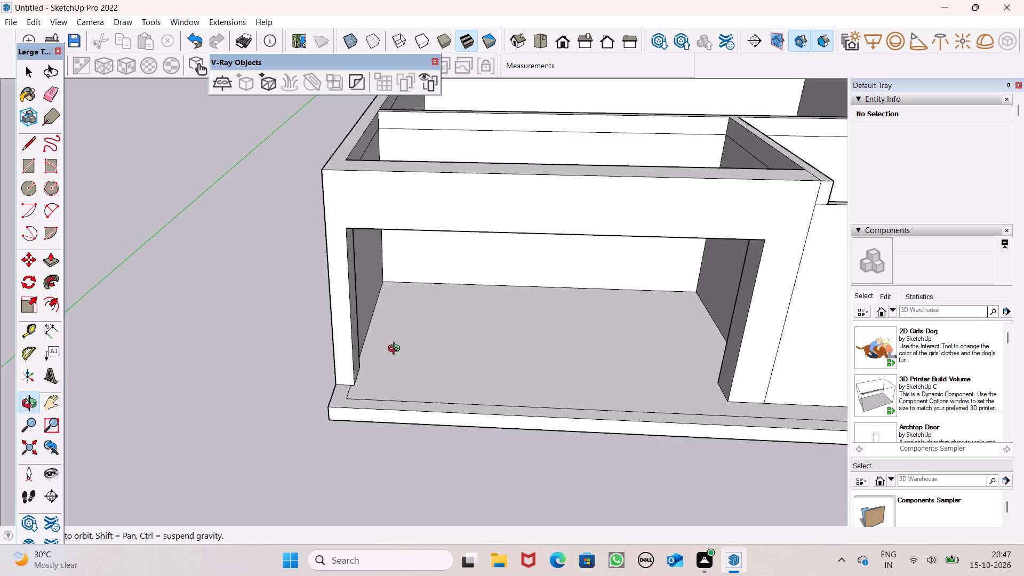
middle_click_drag(396, 350, 171, 271)
scroll(323, 282, "up", 9)
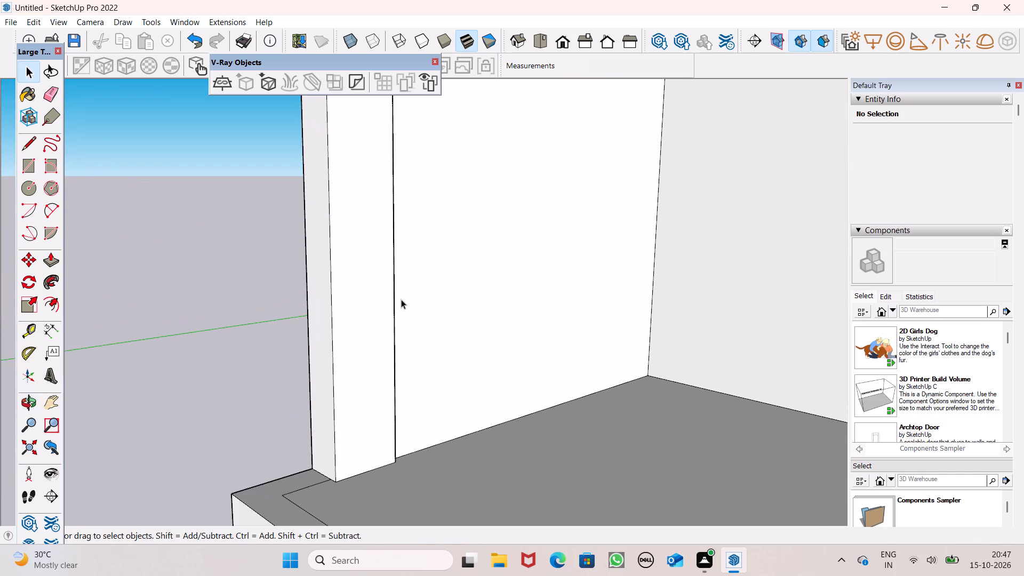
middle_click_drag(380, 318, 123, 314)
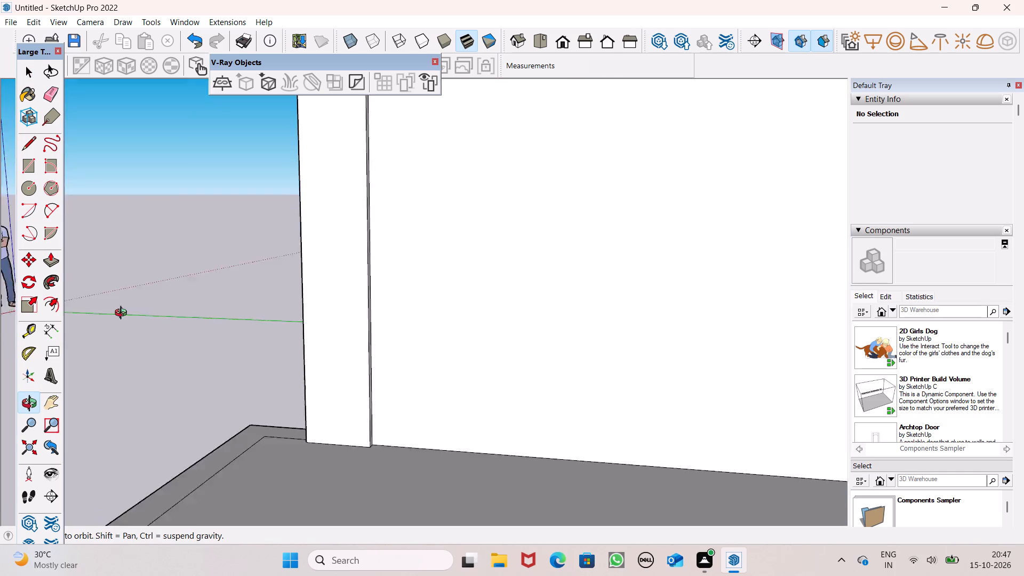
middle_click_drag(123, 314, 453, 348)
scroll(355, 244, "down", 14)
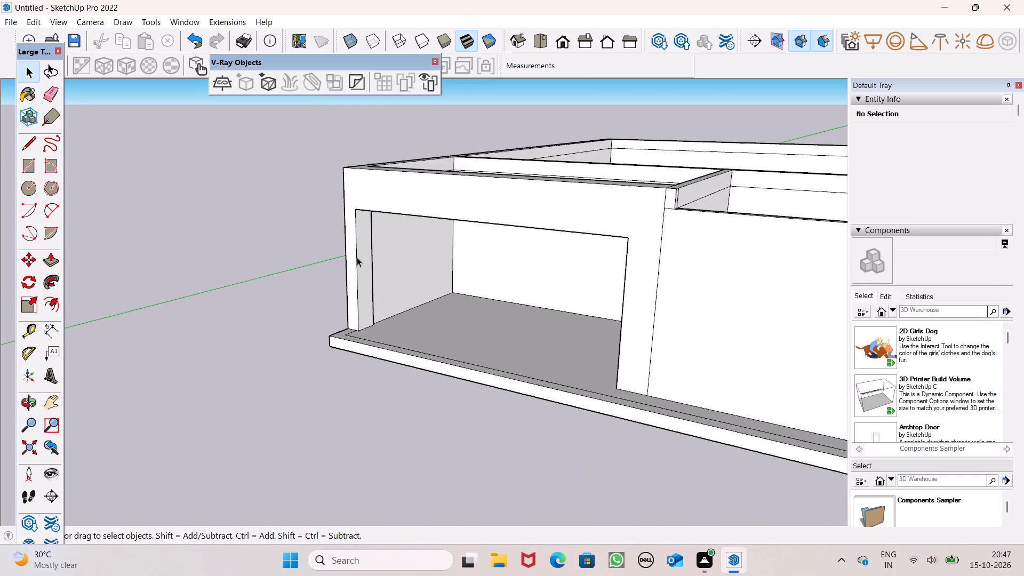
Widen the outer wall's column by pulling its inner side face a further 3 11/16" or so into the opening.
middle_click_drag(342, 309, 447, 427)
scroll(397, 287, "up", 4)
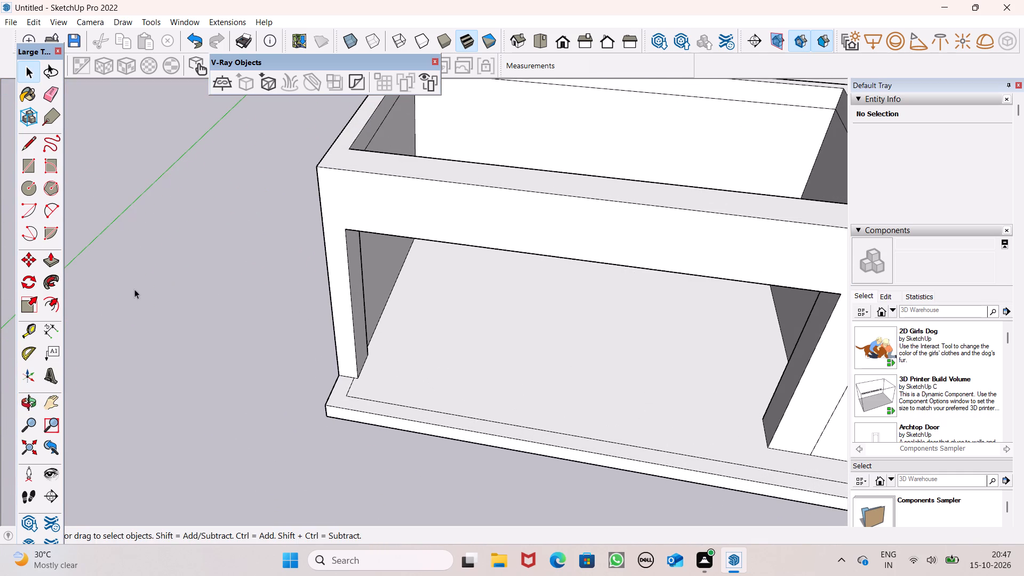
left_click(44, 262)
middle_click_drag(402, 358, 391, 359)
scroll(403, 358, "up", 1)
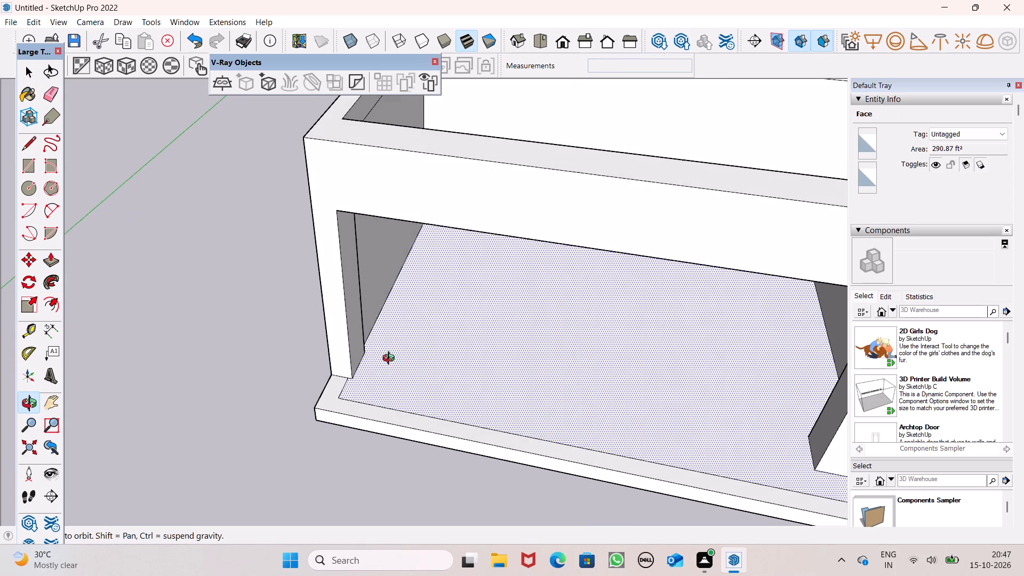
middle_click_drag(391, 359, 384, 356)
scroll(364, 323, "up", 3)
left_click_drag(347, 323, 355, 332)
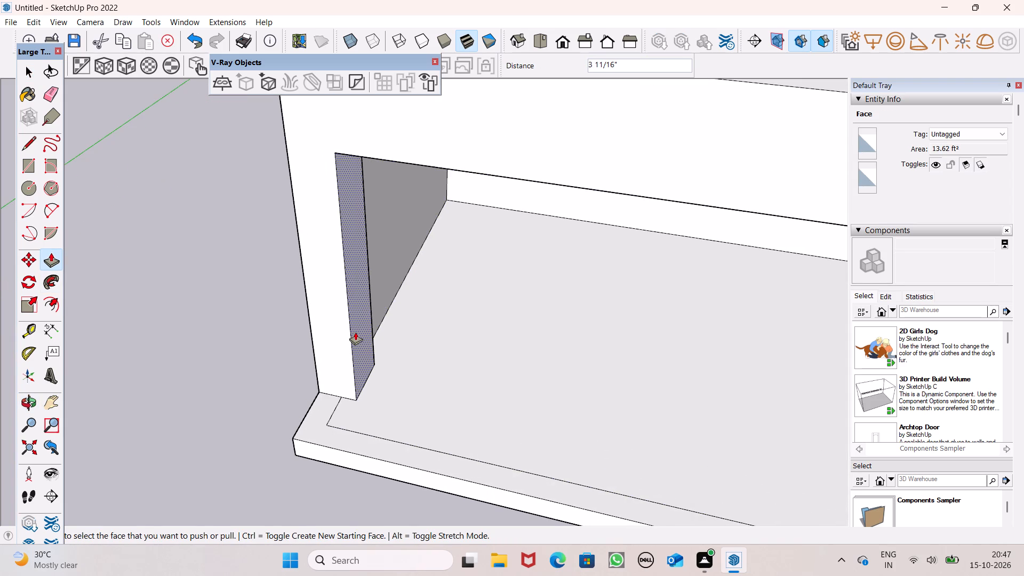
scroll(201, 321, "down", 4)
middle_click_drag(256, 341, 351, 235)
key("space")
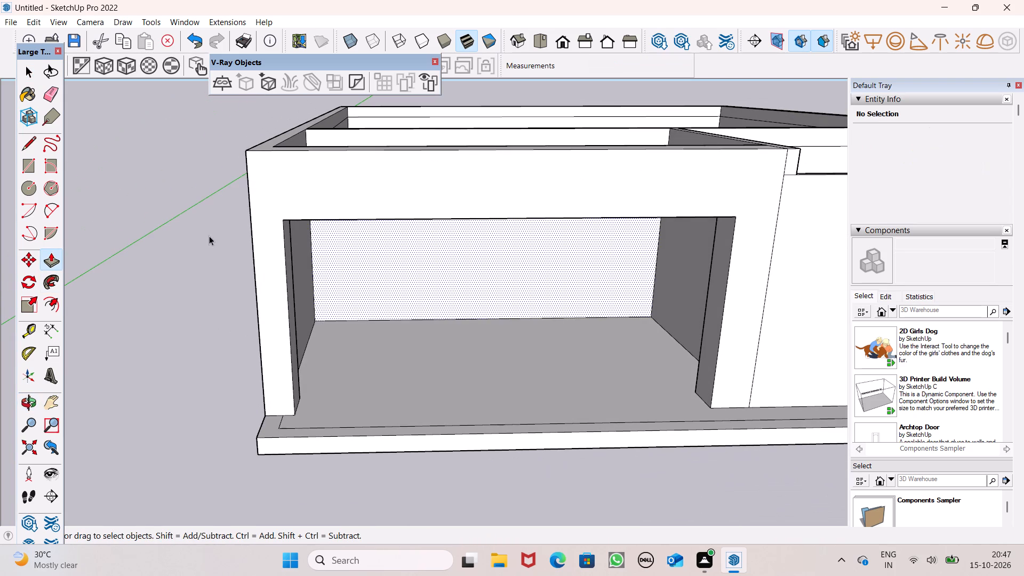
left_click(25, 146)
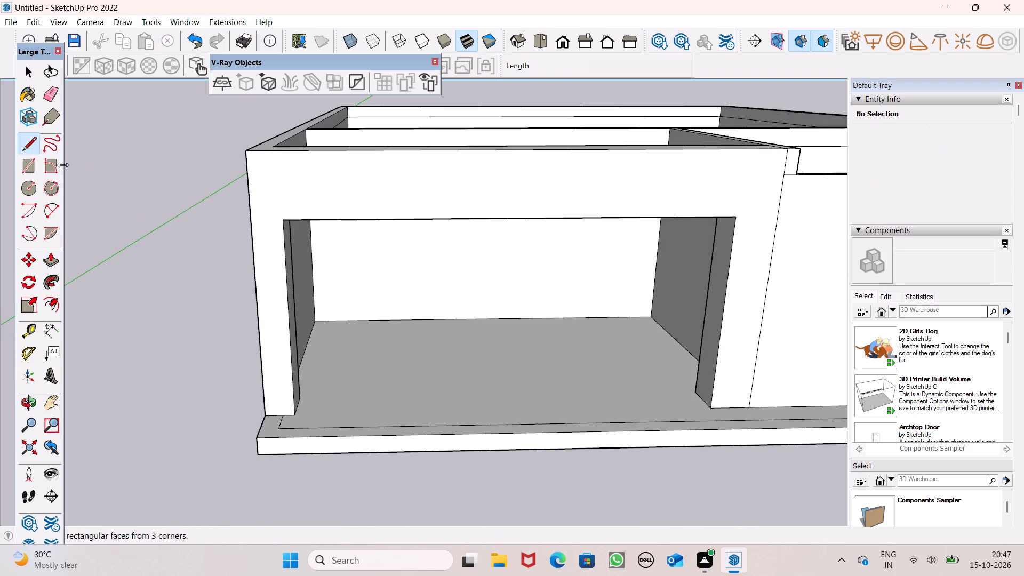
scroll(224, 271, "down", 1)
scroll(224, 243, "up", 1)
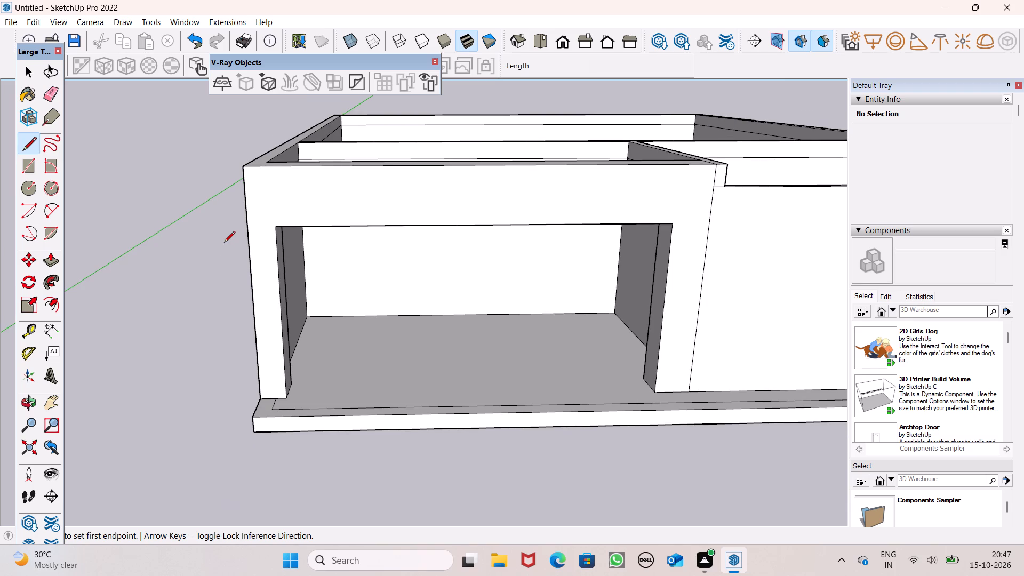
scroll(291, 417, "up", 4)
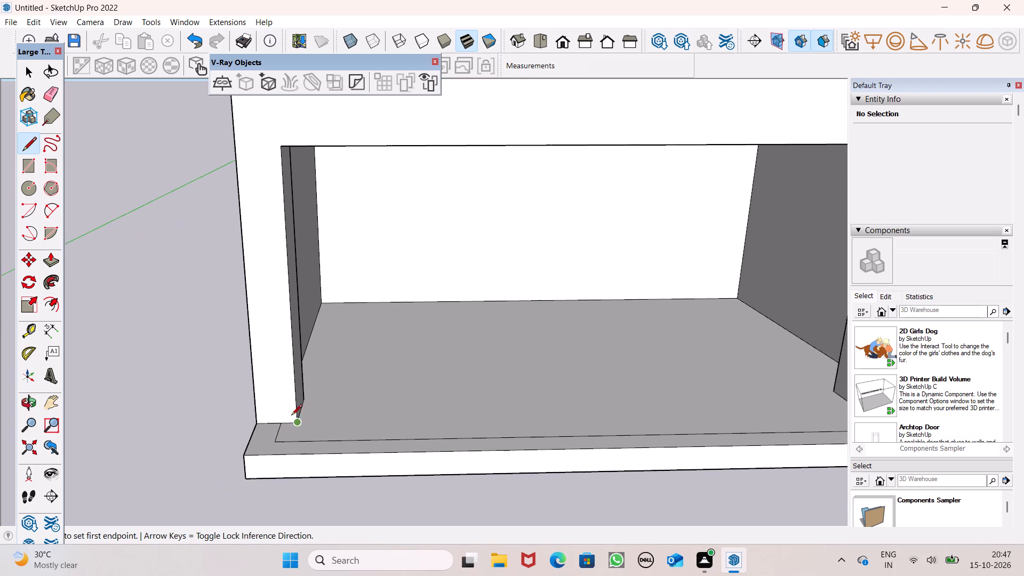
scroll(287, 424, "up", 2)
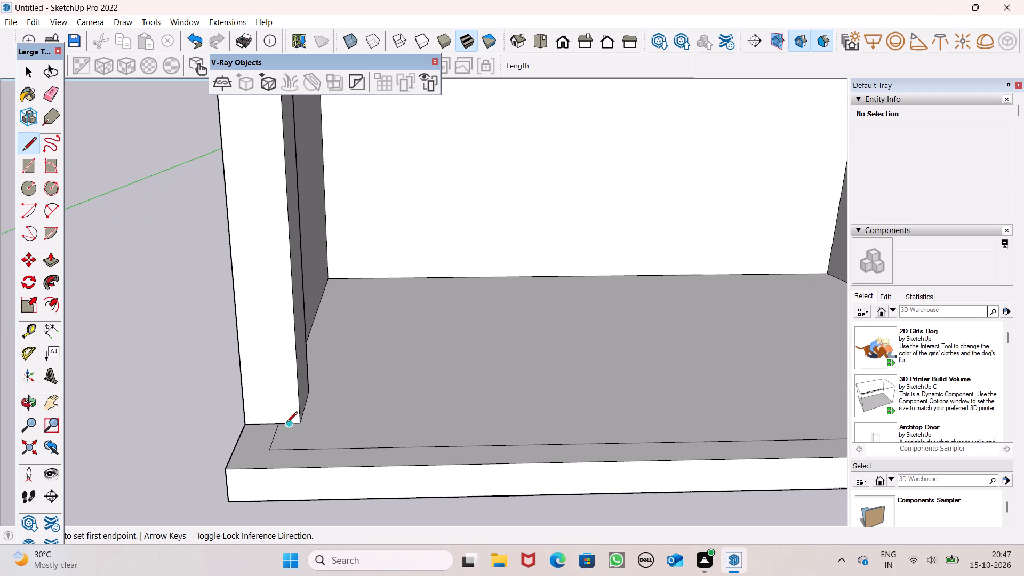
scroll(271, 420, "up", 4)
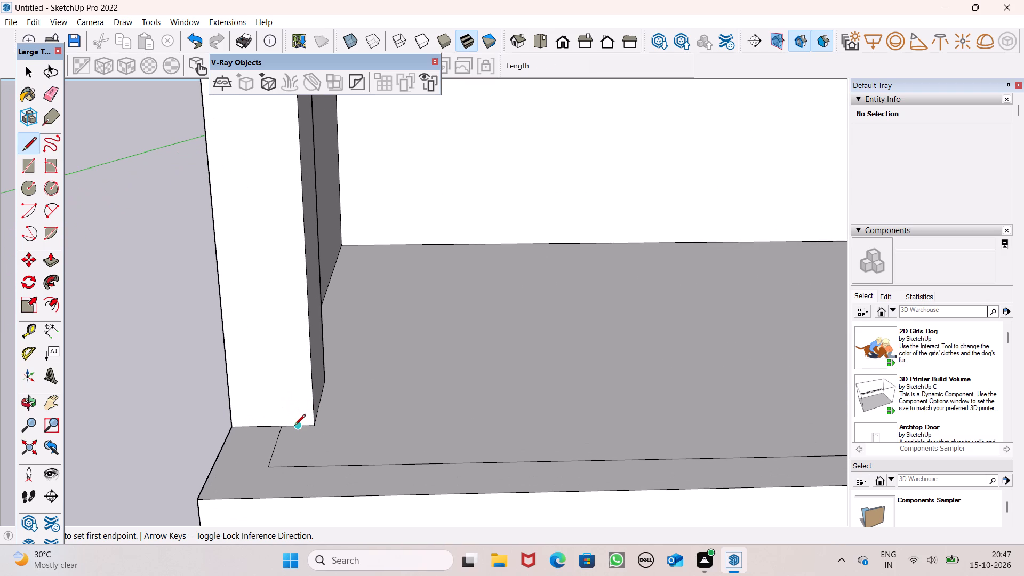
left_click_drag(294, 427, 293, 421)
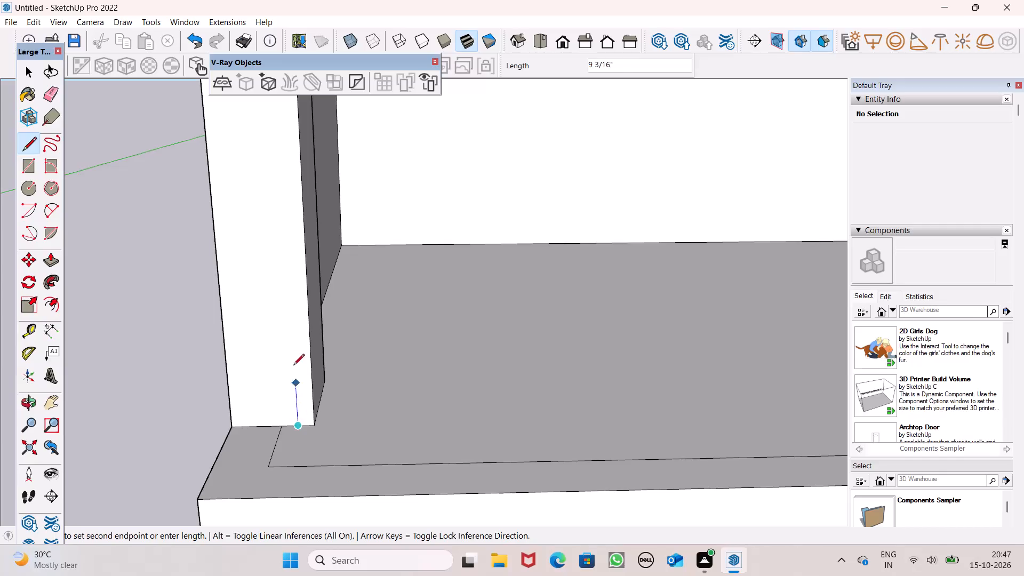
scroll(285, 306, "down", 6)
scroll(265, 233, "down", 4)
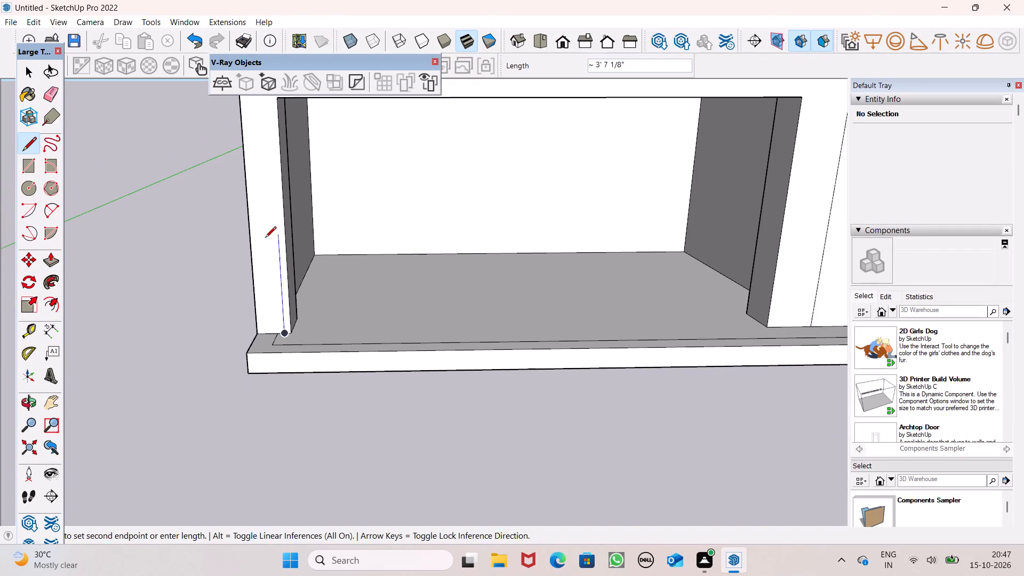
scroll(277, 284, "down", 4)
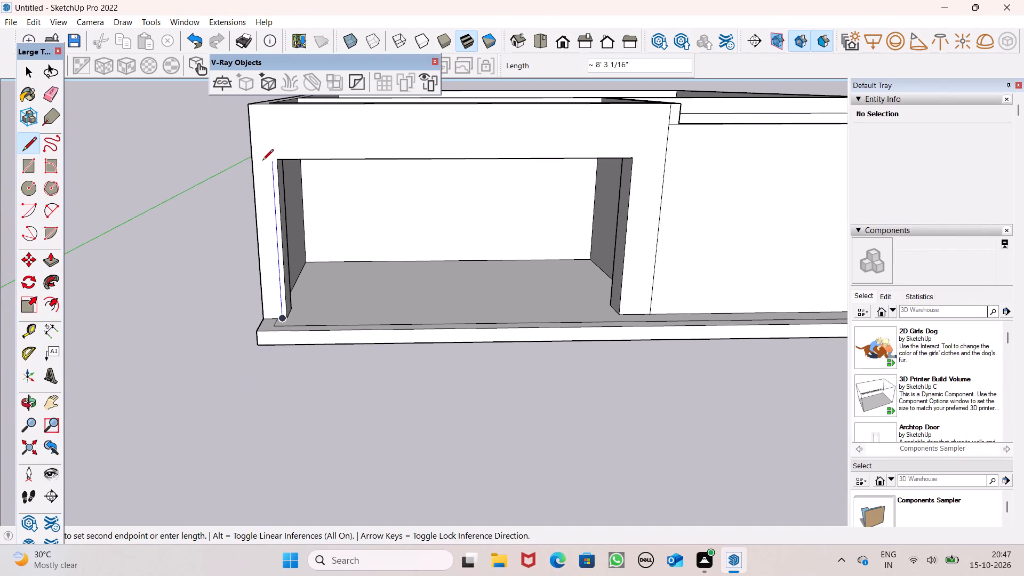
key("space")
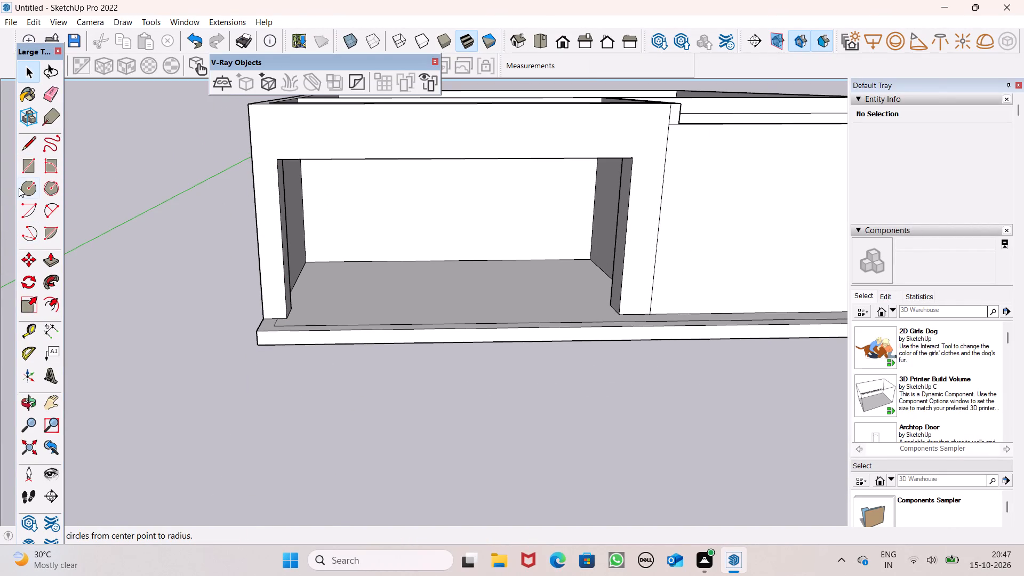
Draw a vertical line about 8' 6 1/2" long up the outer column's front face, from the slab to just above the opening.
left_click(33, 148)
scroll(223, 311, "down", 1)
scroll(224, 311, "up", 6)
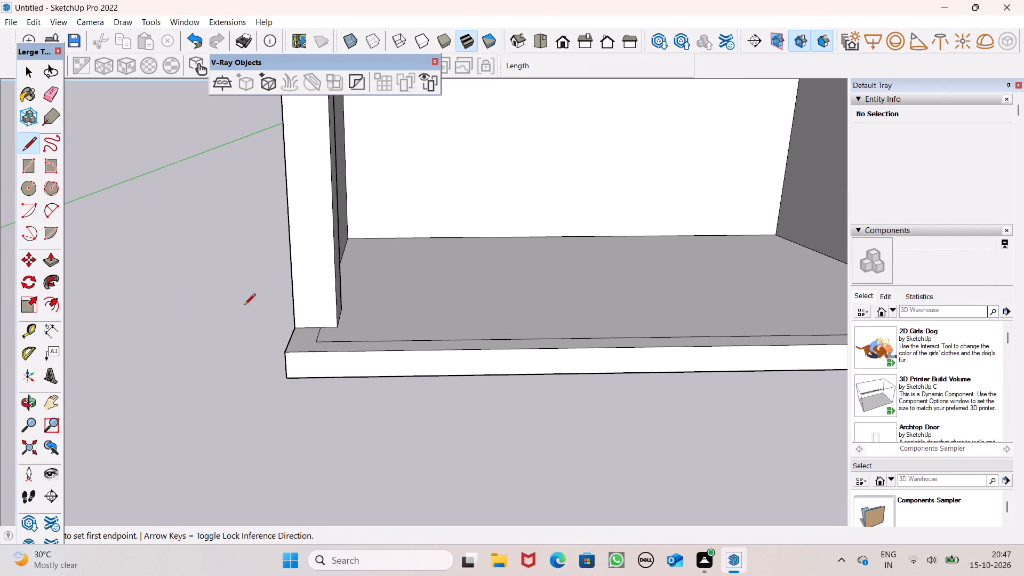
scroll(311, 322, "up", 15)
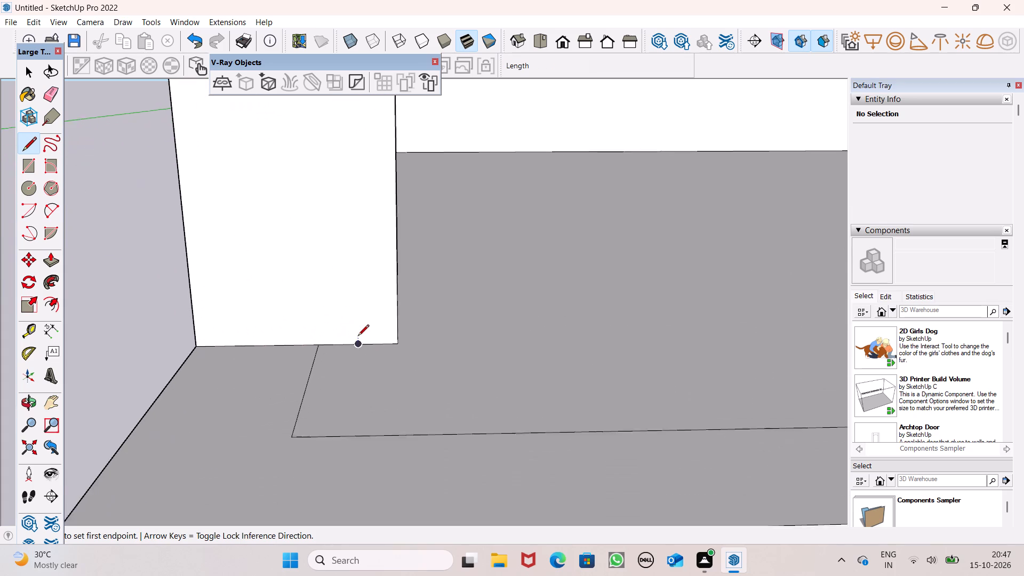
scroll(358, 337, "up", 1)
left_click(338, 346)
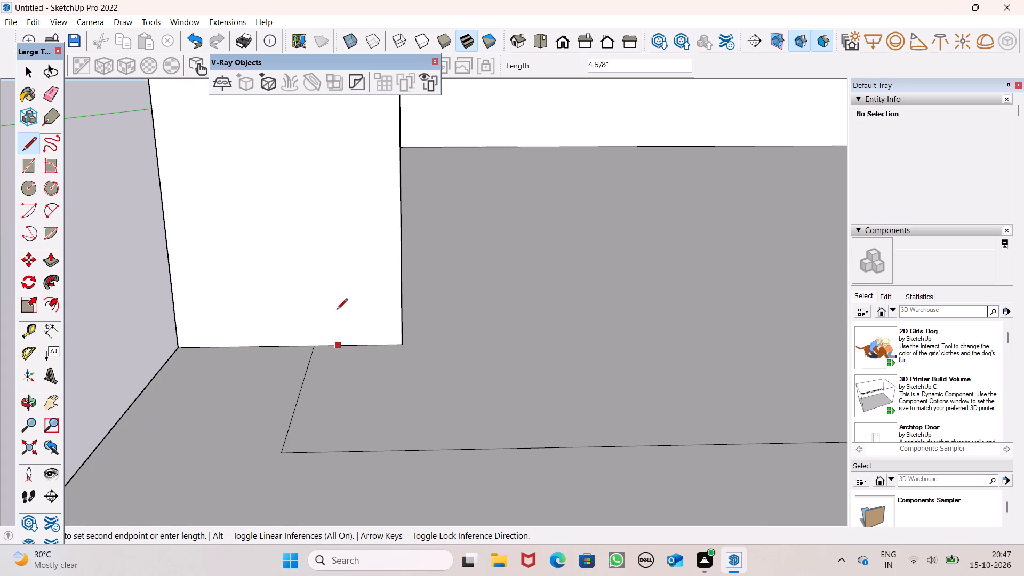
scroll(332, 260, "down", 13)
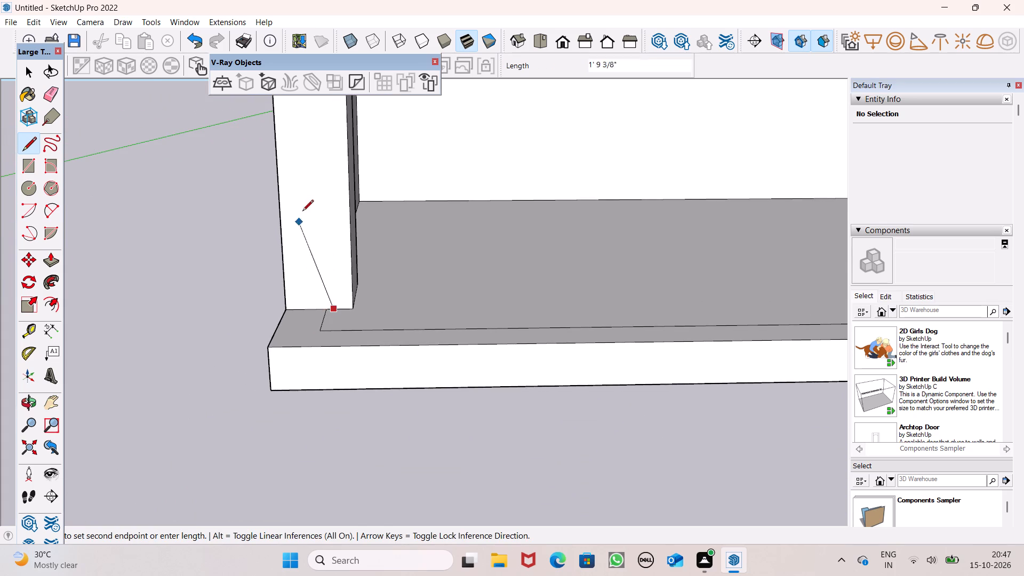
scroll(327, 173, "down", 14)
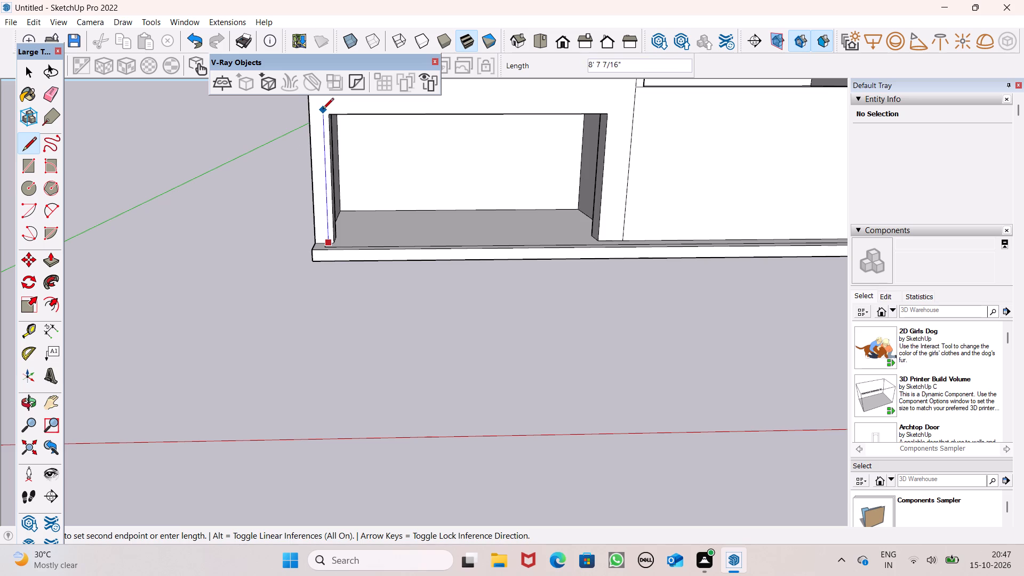
scroll(323, 109, "up", 8)
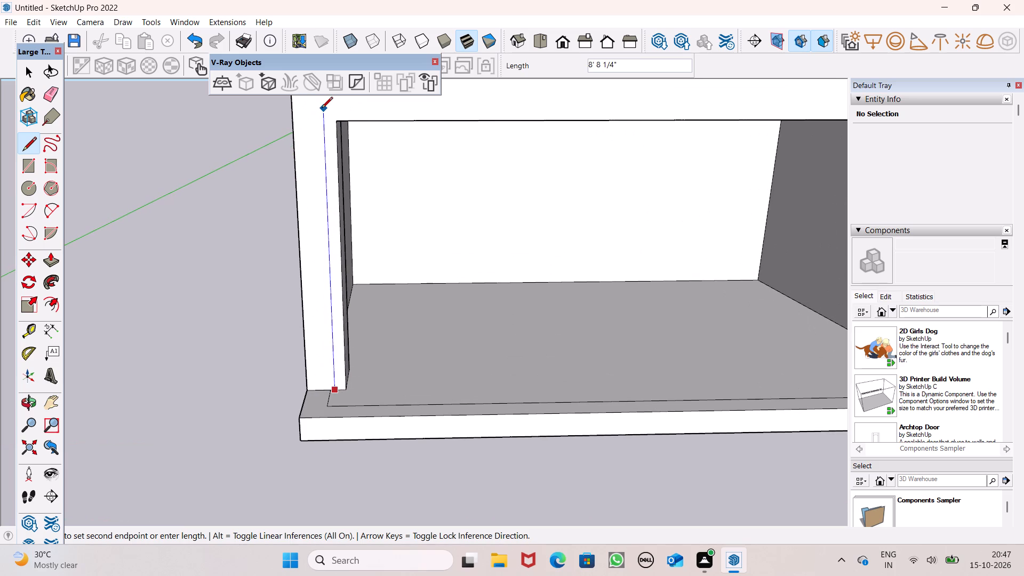
scroll(322, 109, "up", 2)
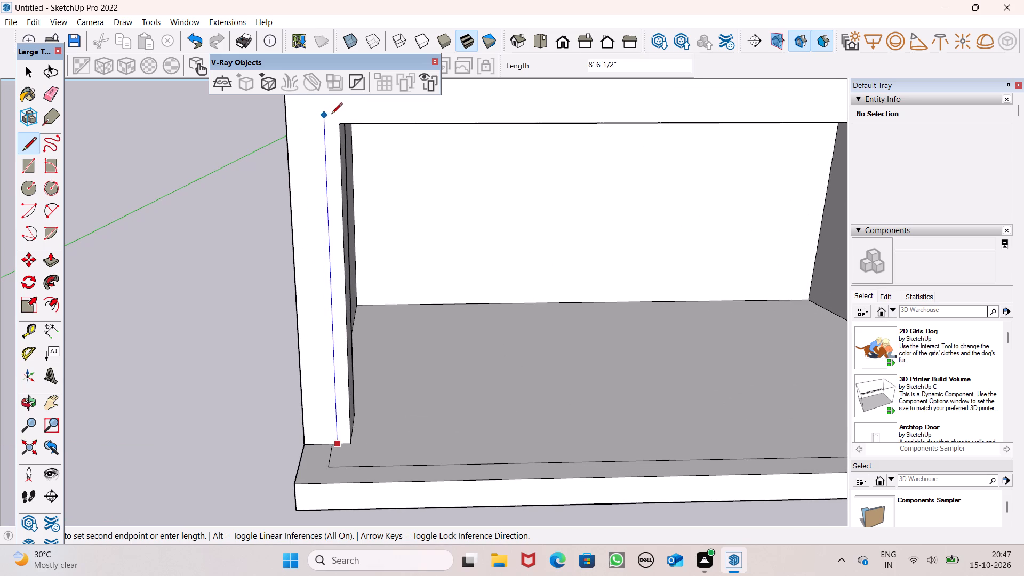
left_click(330, 111)
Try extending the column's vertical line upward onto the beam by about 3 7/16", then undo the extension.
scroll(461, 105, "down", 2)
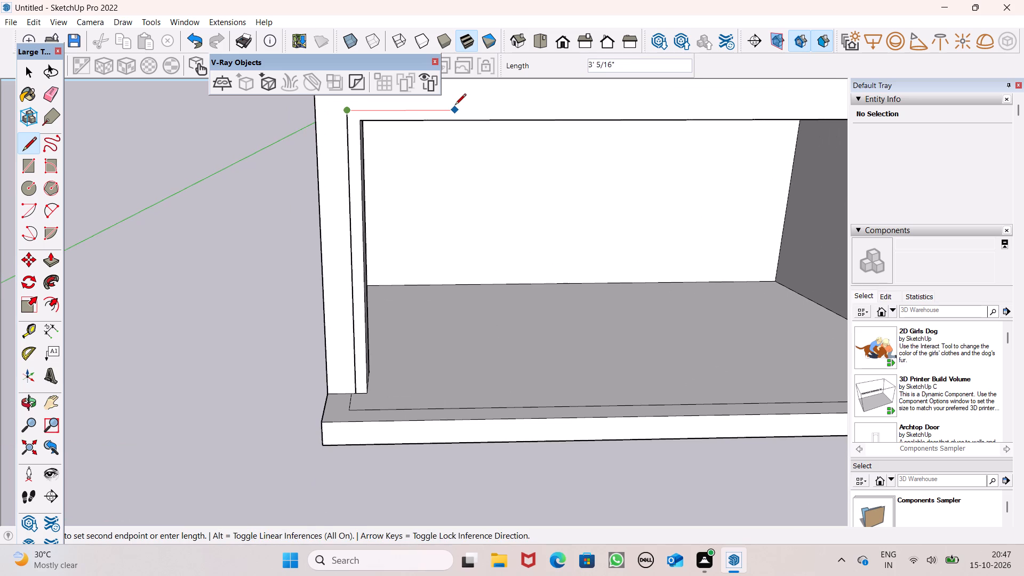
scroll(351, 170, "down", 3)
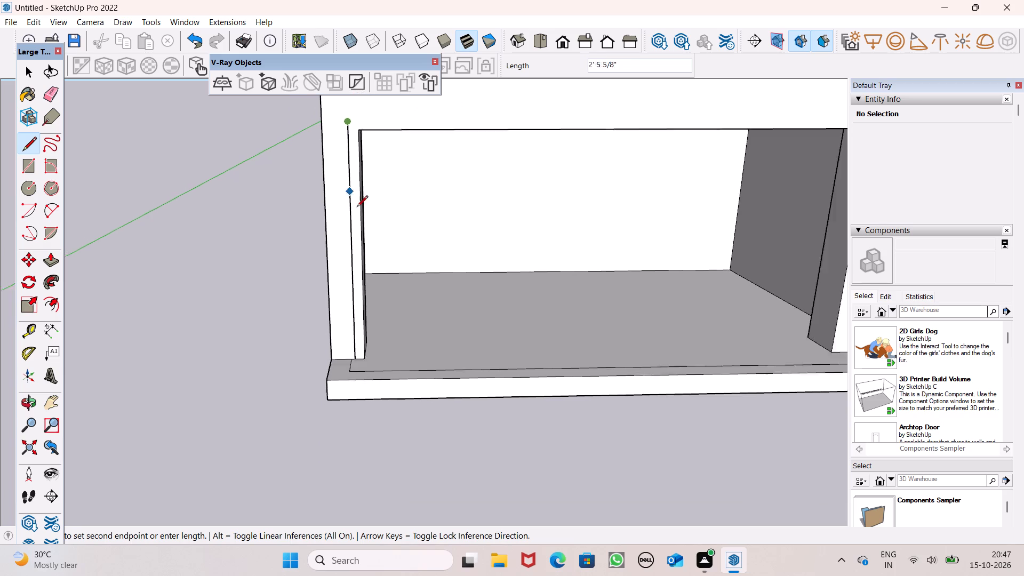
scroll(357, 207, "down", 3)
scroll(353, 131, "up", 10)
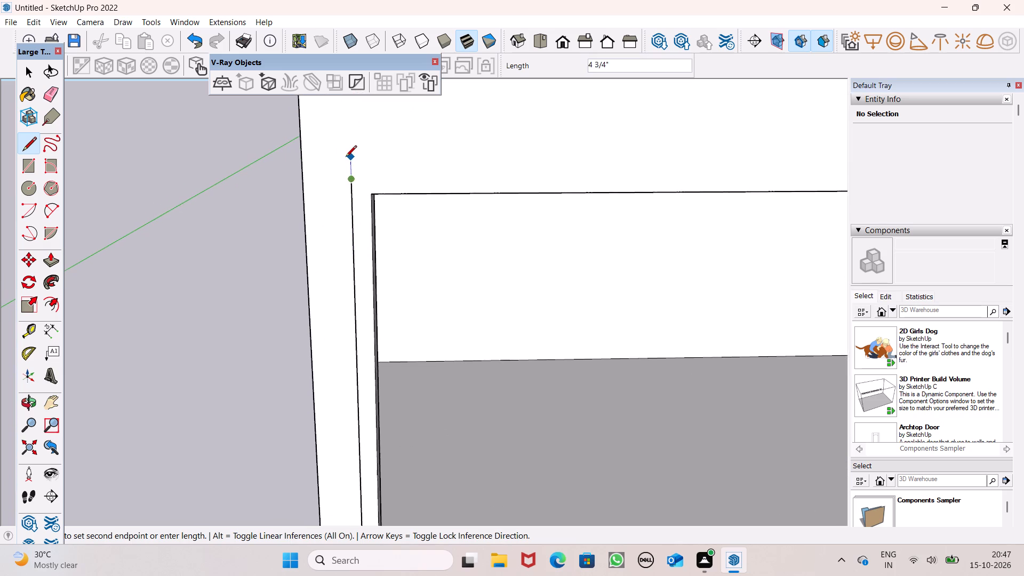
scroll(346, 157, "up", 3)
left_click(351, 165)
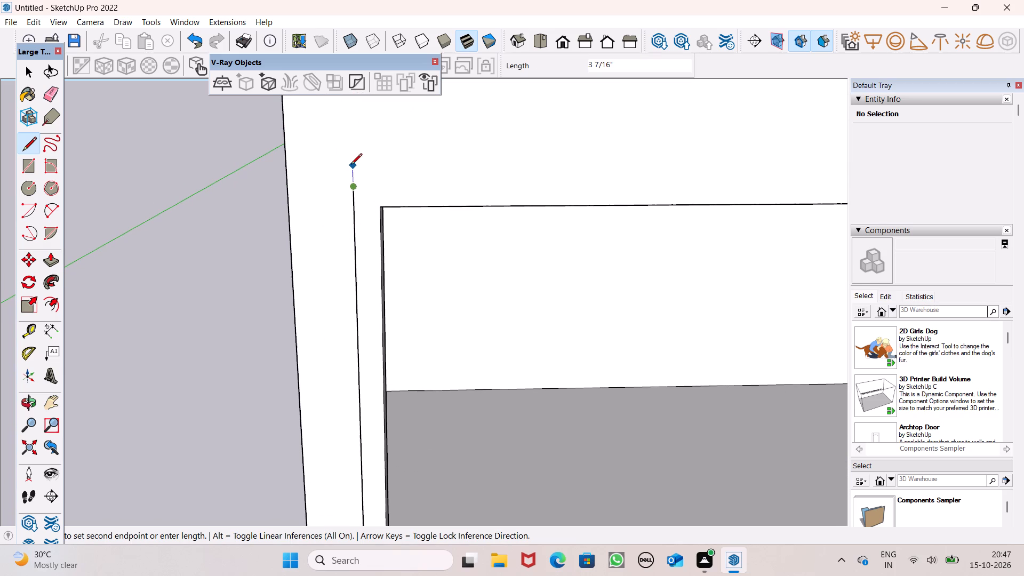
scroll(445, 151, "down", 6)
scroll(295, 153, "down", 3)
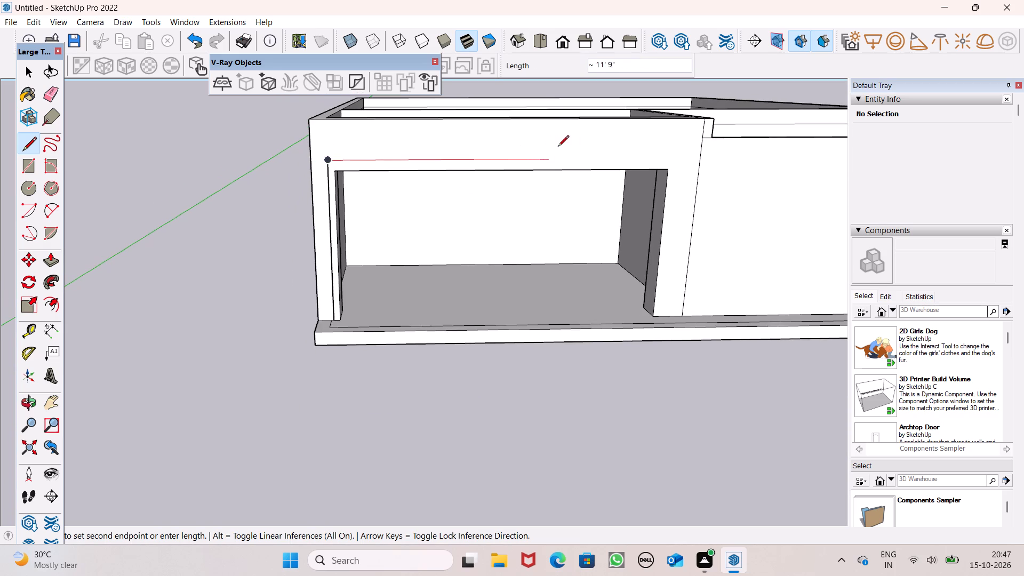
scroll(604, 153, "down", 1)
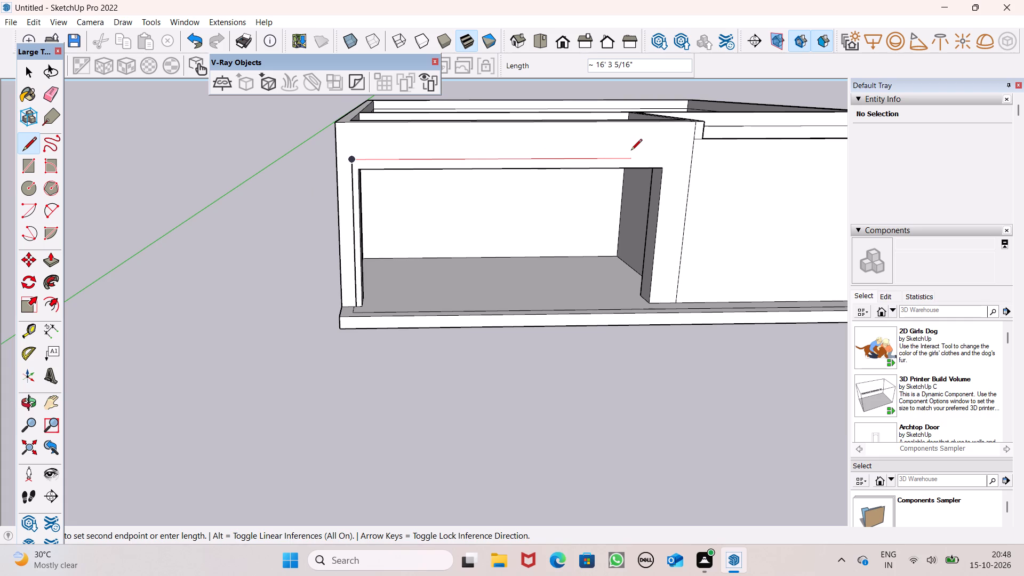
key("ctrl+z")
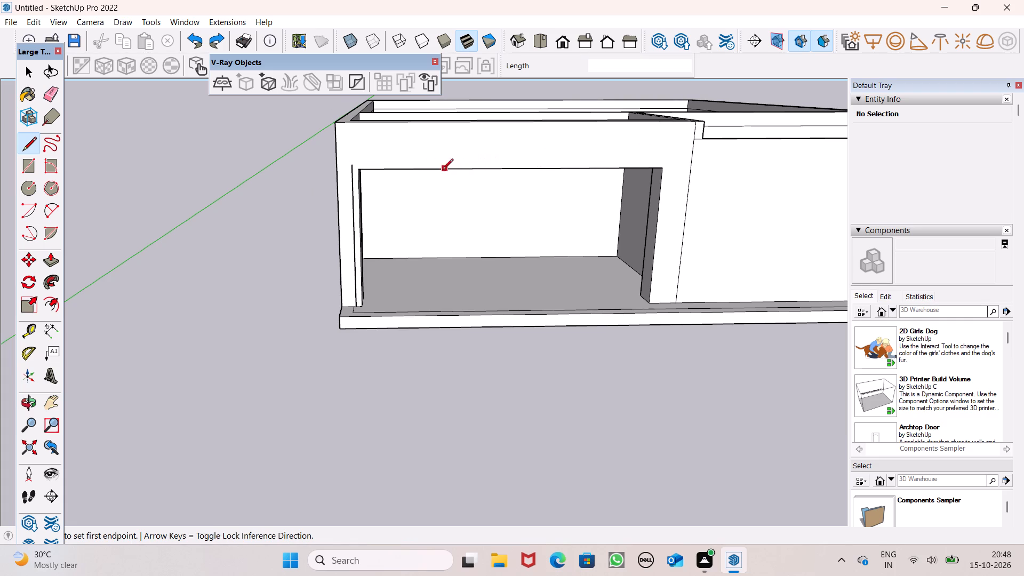
Draw a horizontal line about 18' 5 3/4" long across the beam's front face, from the vertical line's top end to just past the opening.
scroll(379, 167, "up", 6)
left_click(331, 165)
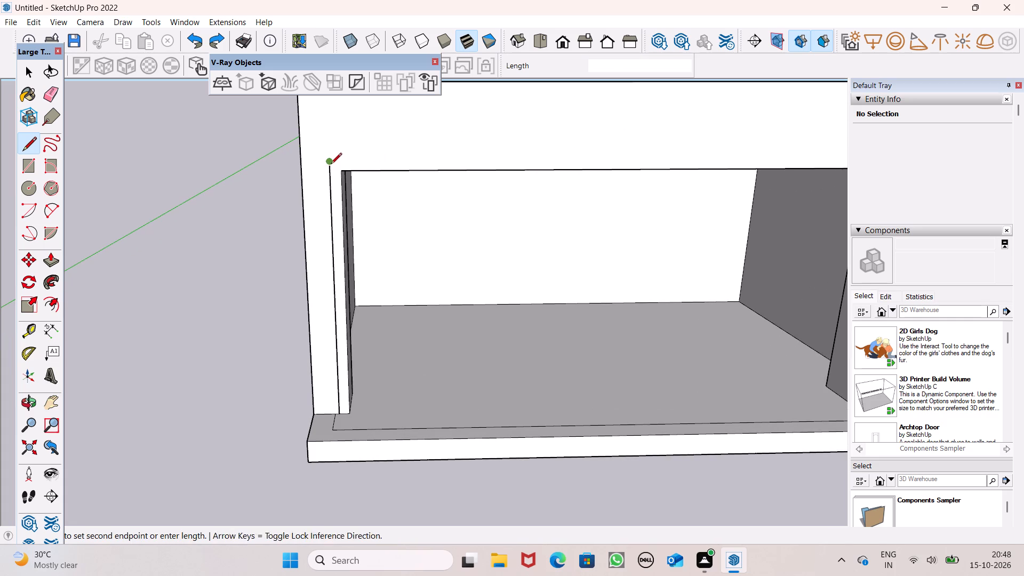
scroll(553, 157, "down", 3)
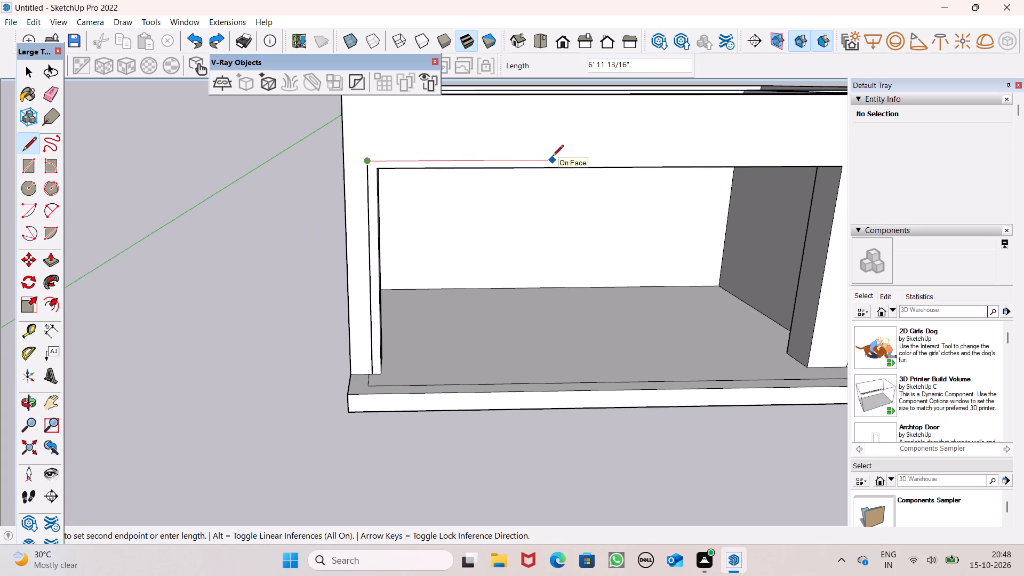
scroll(679, 148, "down", 4)
scroll(775, 153, "up", 3)
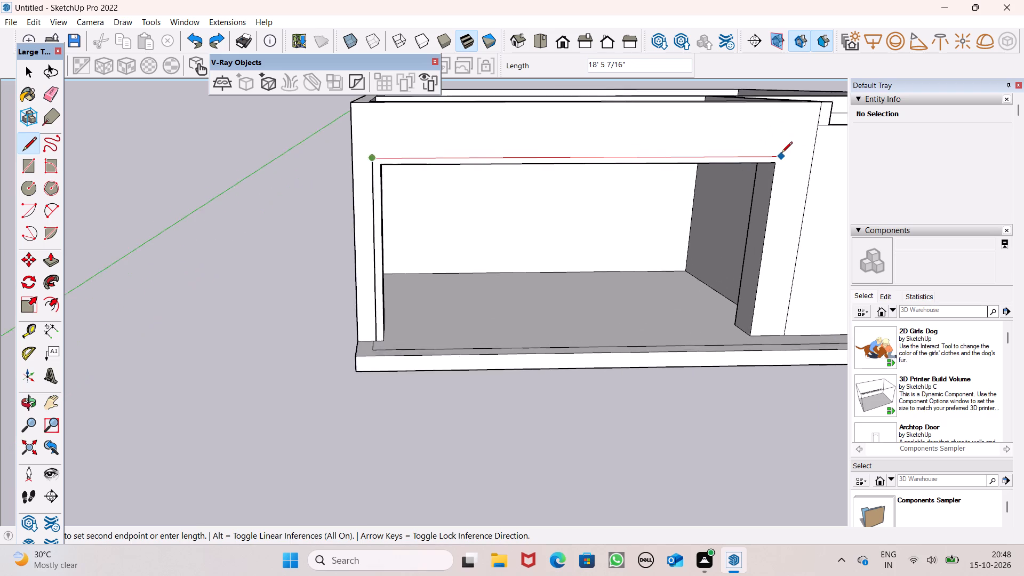
scroll(781, 154, "up", 6)
scroll(732, 155, "down", 4)
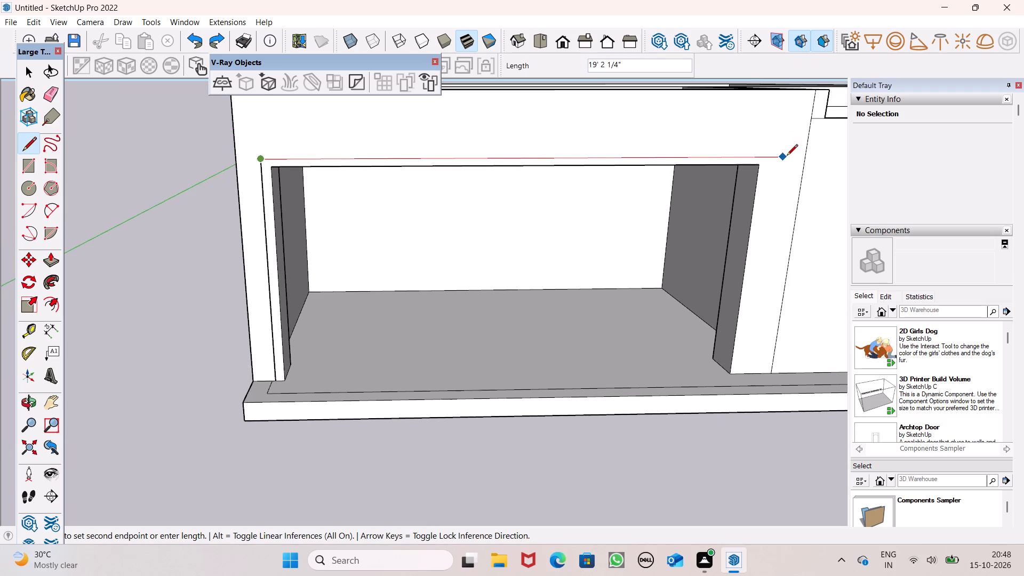
scroll(787, 156, "up", 3)
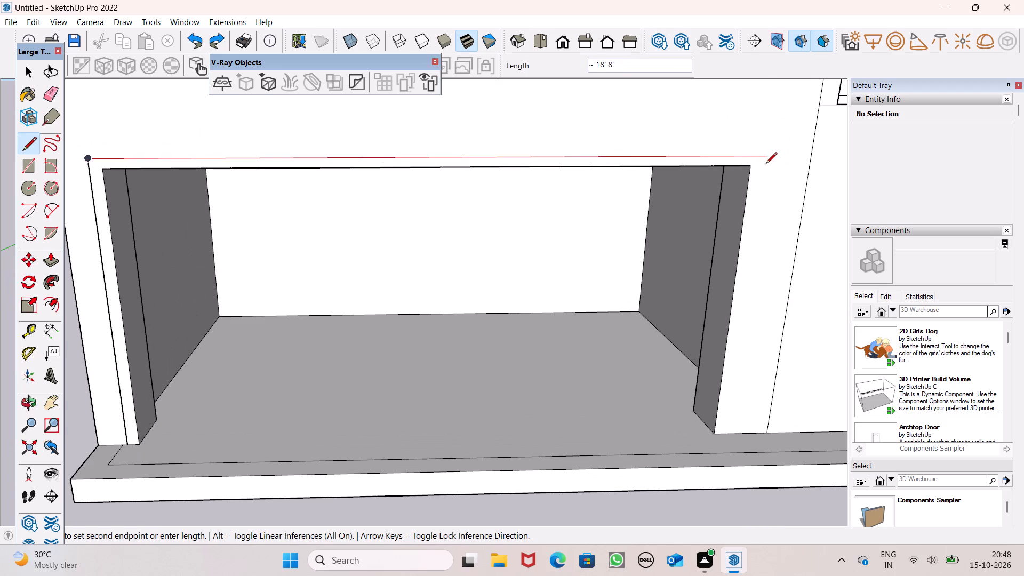
scroll(766, 164, "up", 5)
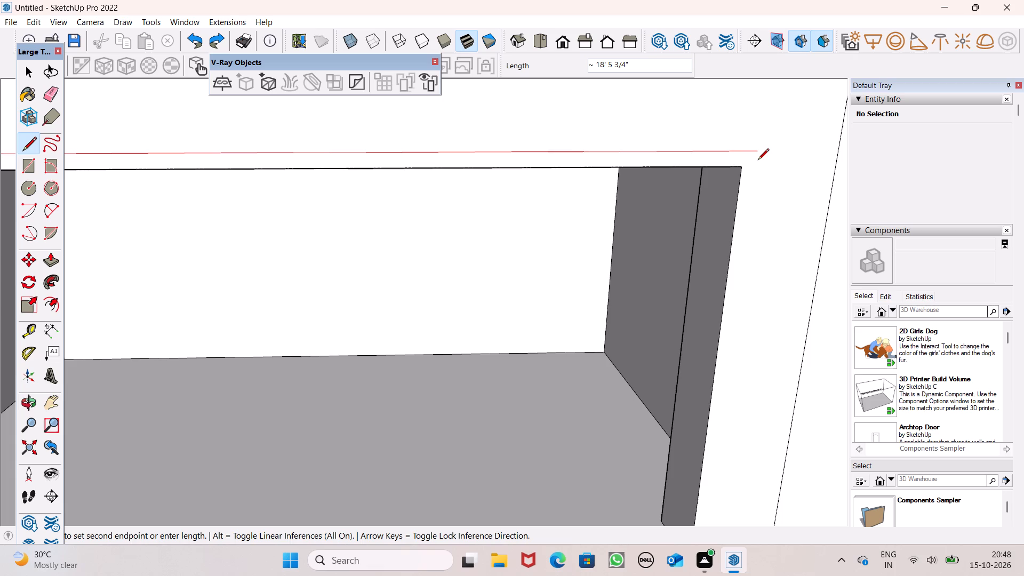
left_click(758, 161)
Draw a vertical line from the horizontal line's end down the other column's front face to the slab, closing the border strip.
scroll(759, 212, "down", 6)
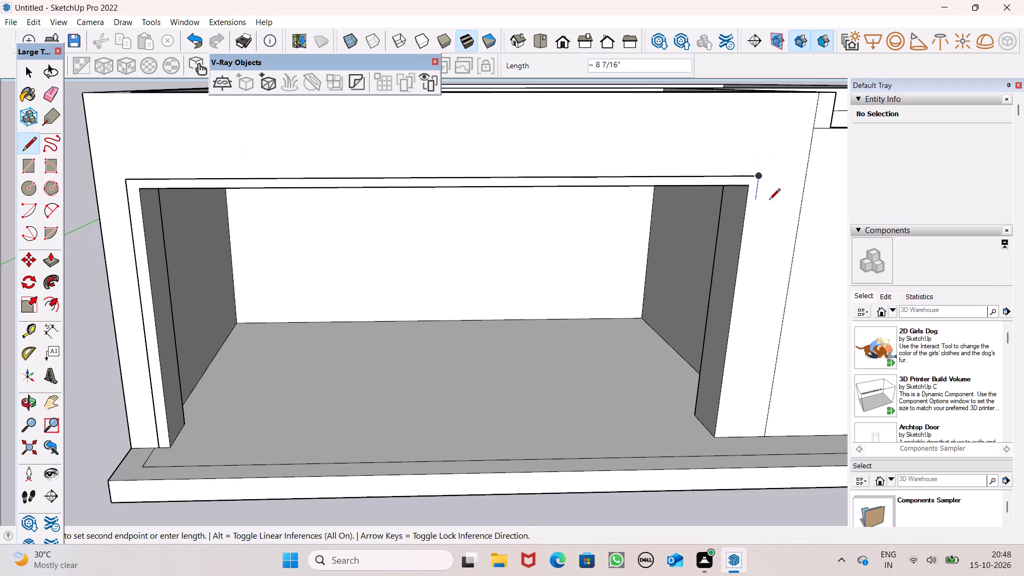
scroll(761, 227, "down", 5)
scroll(743, 375, "up", 9)
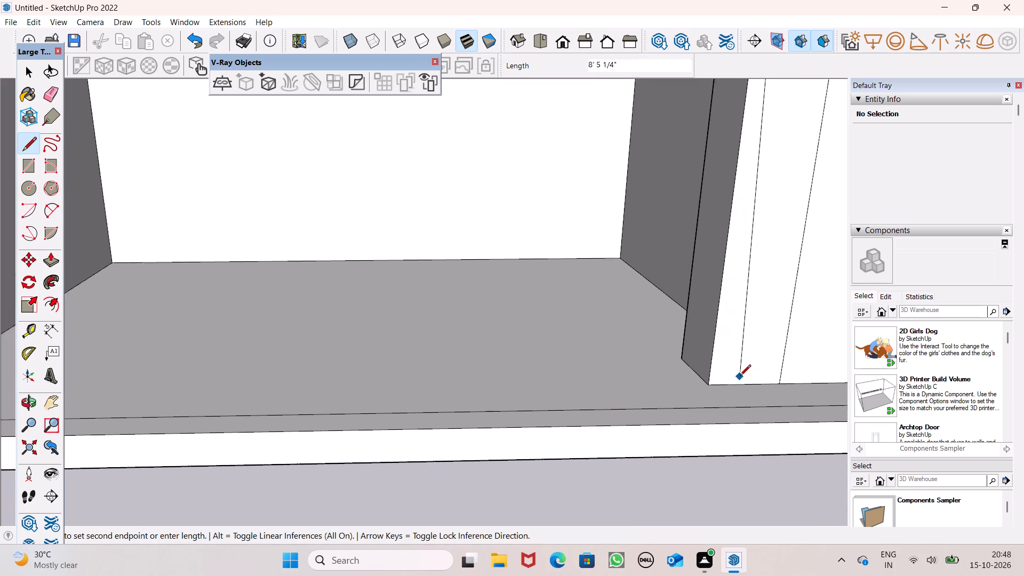
scroll(740, 377, "up", 4)
left_click(710, 391)
key("space")
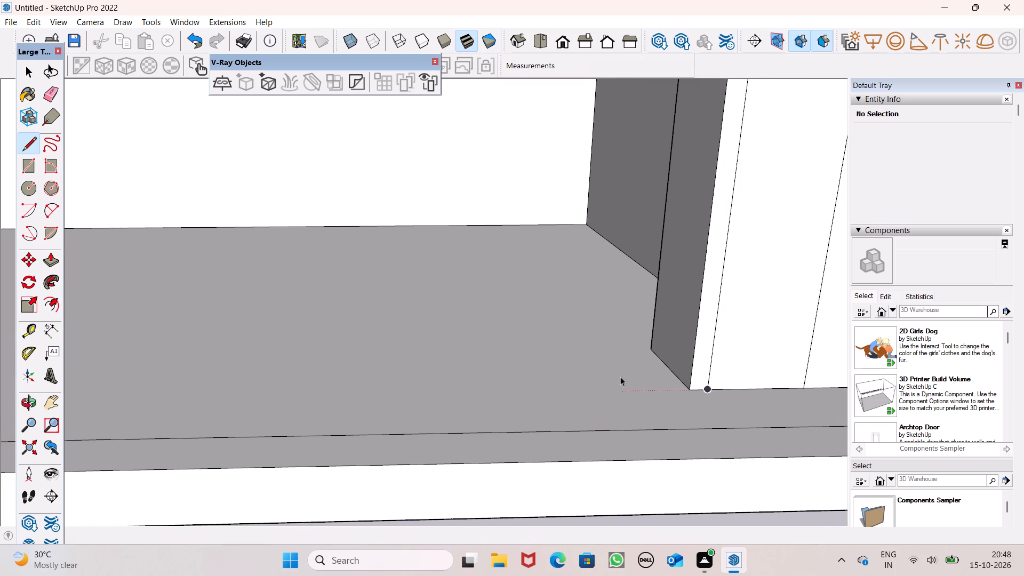
Push/Pull the narrow border strip around the opening outward by about 4 9/16" to form a projecting frame.
scroll(549, 366, "down", 14)
middle_click_drag(563, 374, 570, 402)
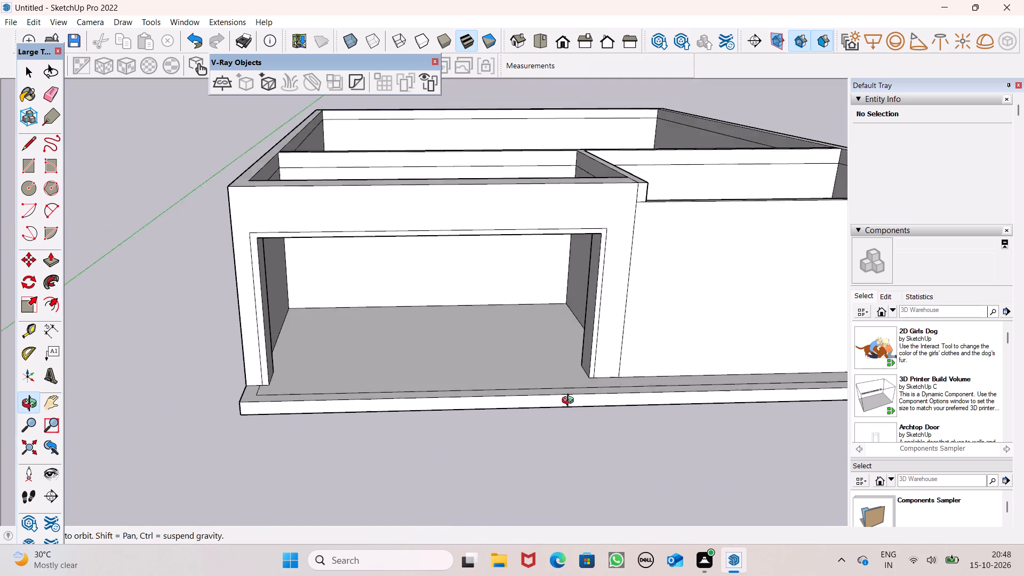
middle_click_drag(570, 402, 574, 408)
scroll(241, 289, "up", 5)
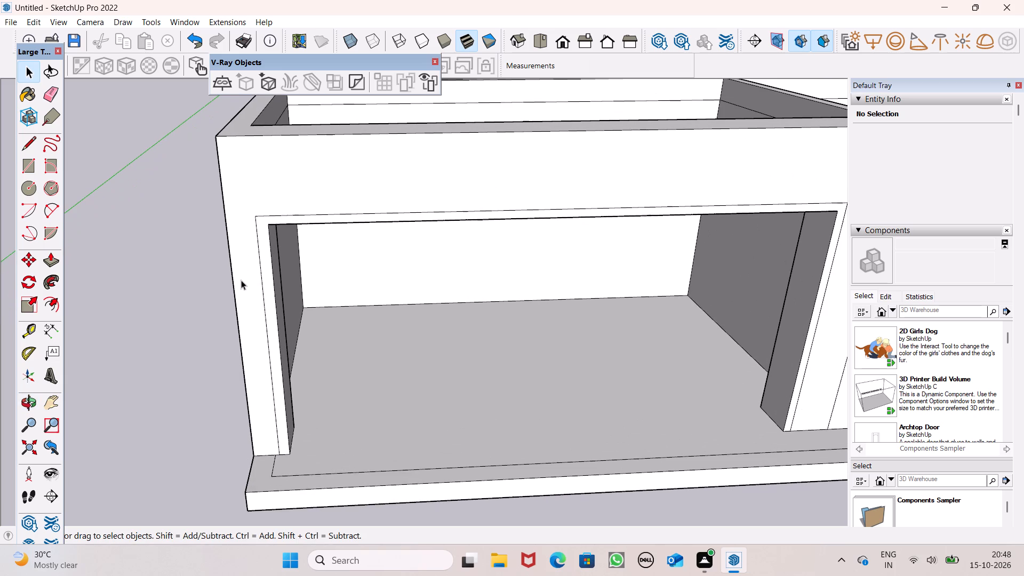
left_click(50, 267)
scroll(229, 278, "down", 3)
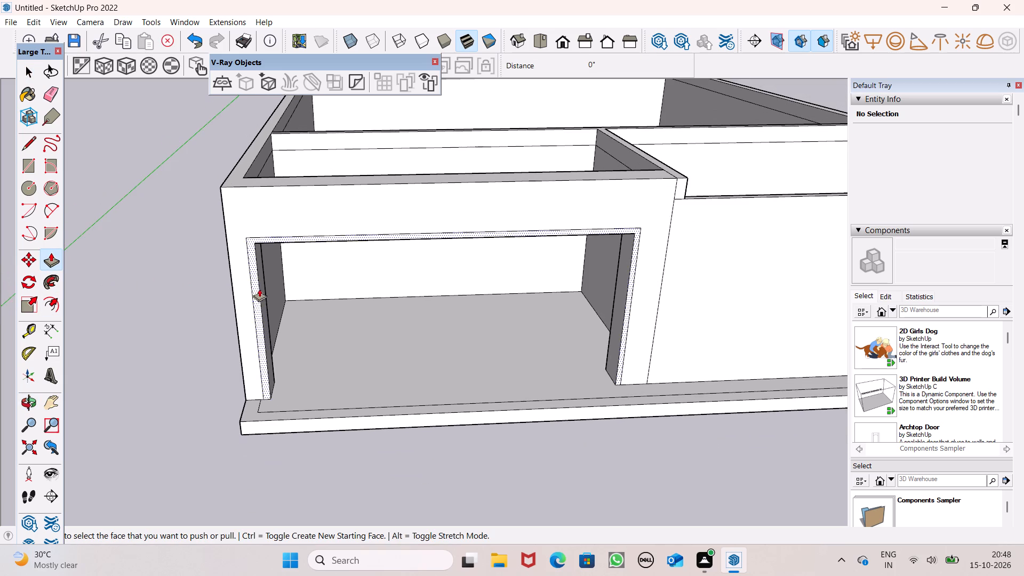
scroll(272, 272, "up", 4)
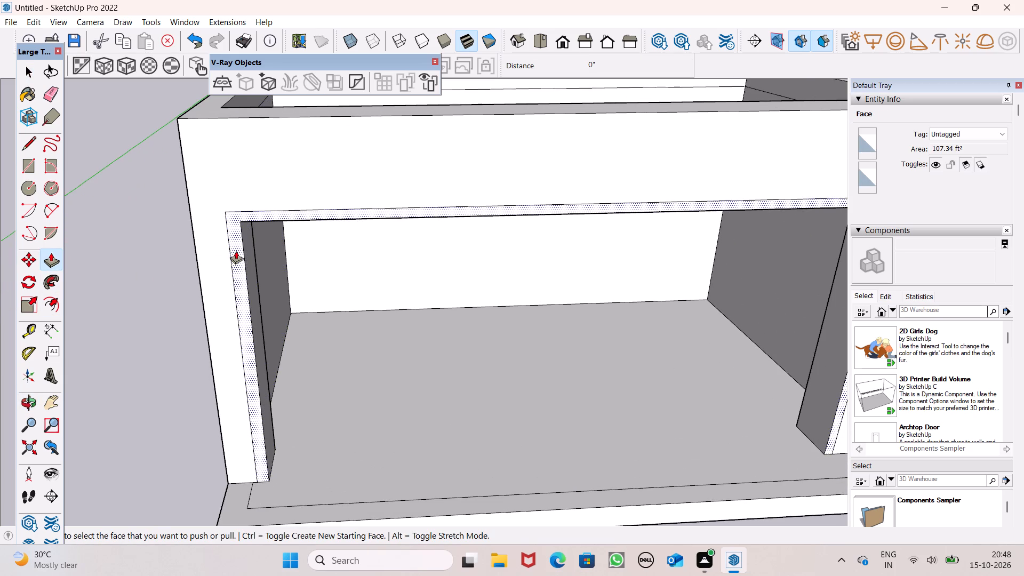
left_click_drag(236, 249, 235, 254)
scroll(236, 237, "down", 6)
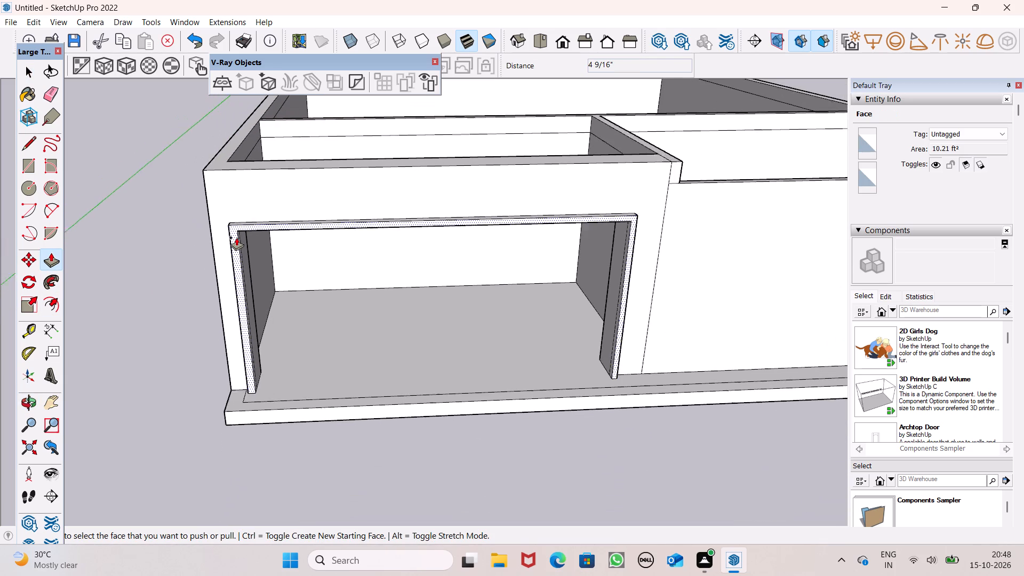
Examine the projecting frame around the opening from front and low viewing angles.
scroll(236, 237, "down", 1)
middle_click_drag(338, 272, 292, 206)
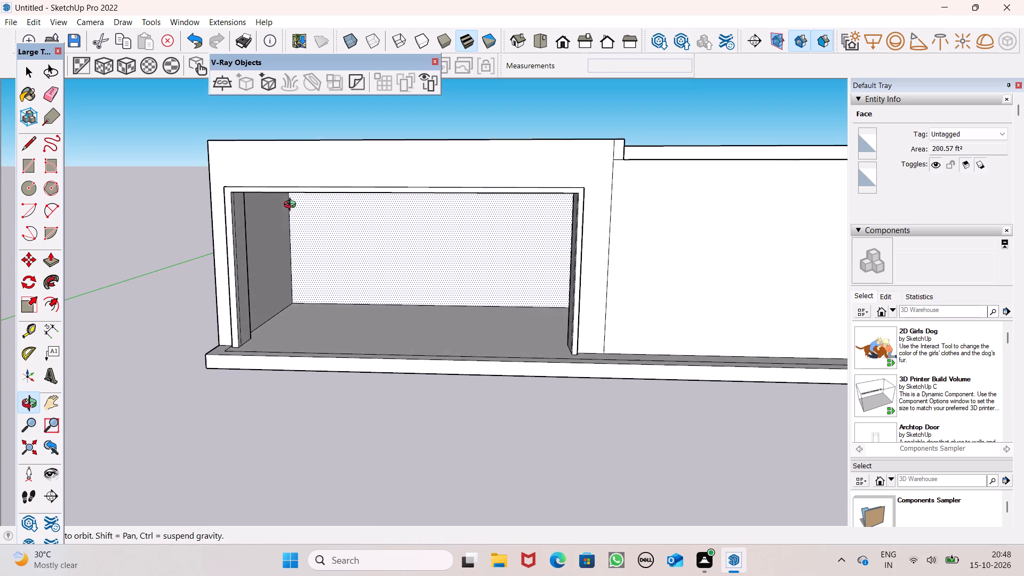
middle_click_drag(292, 206, 284, 204)
middle_click_drag(405, 326, 405, 364)
scroll(405, 329, "up", 1)
key("space")
middle_click_drag(361, 451, 394, 372)
scroll(361, 451, "up", 1)
scroll(402, 295, "down", 3)
middle_click_drag(452, 296, 460, 293)
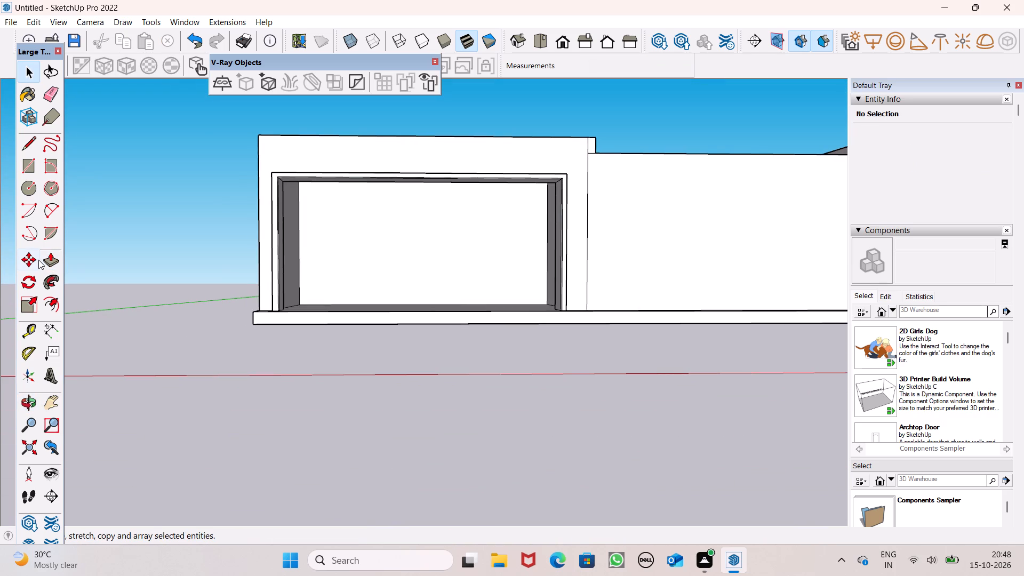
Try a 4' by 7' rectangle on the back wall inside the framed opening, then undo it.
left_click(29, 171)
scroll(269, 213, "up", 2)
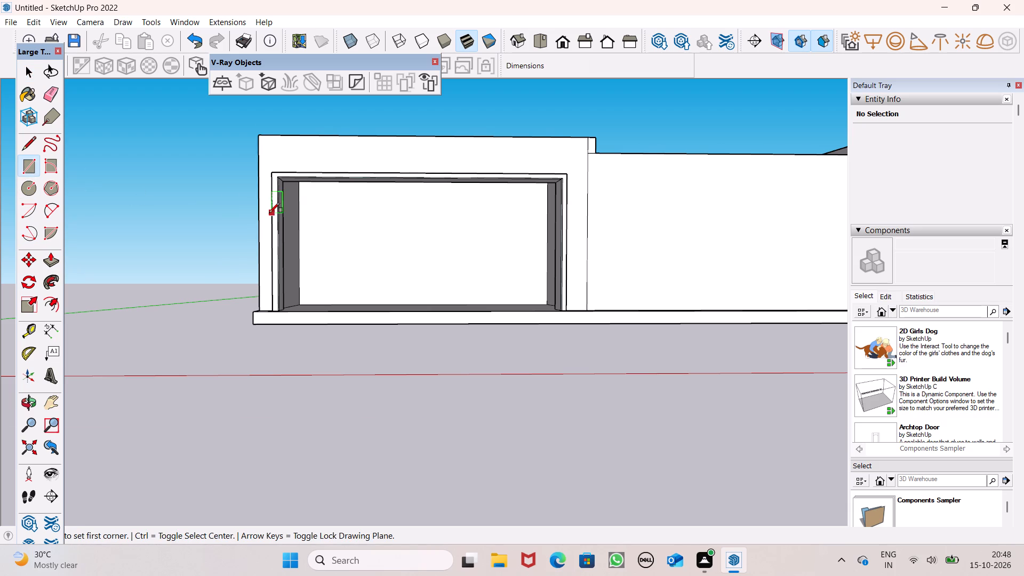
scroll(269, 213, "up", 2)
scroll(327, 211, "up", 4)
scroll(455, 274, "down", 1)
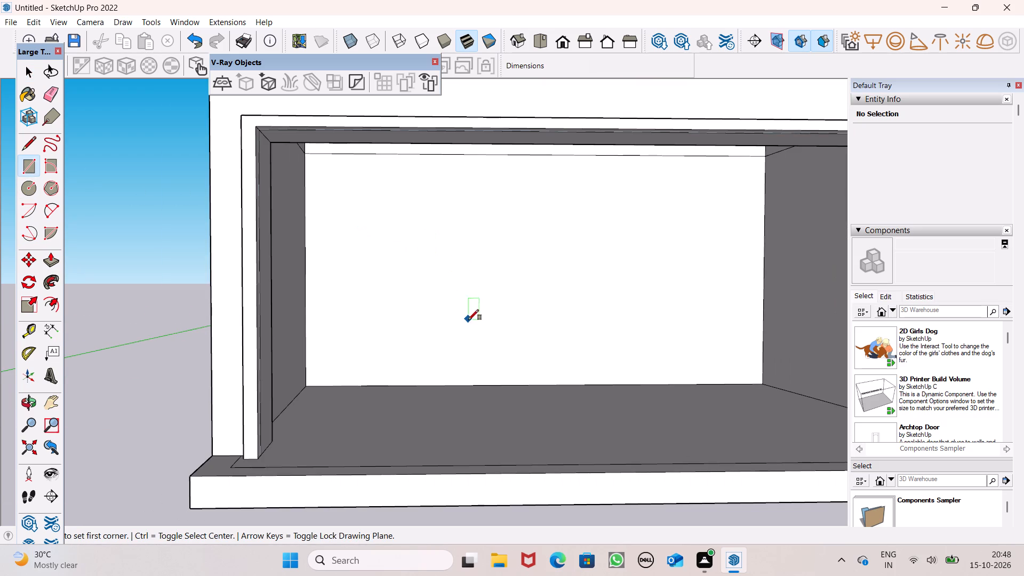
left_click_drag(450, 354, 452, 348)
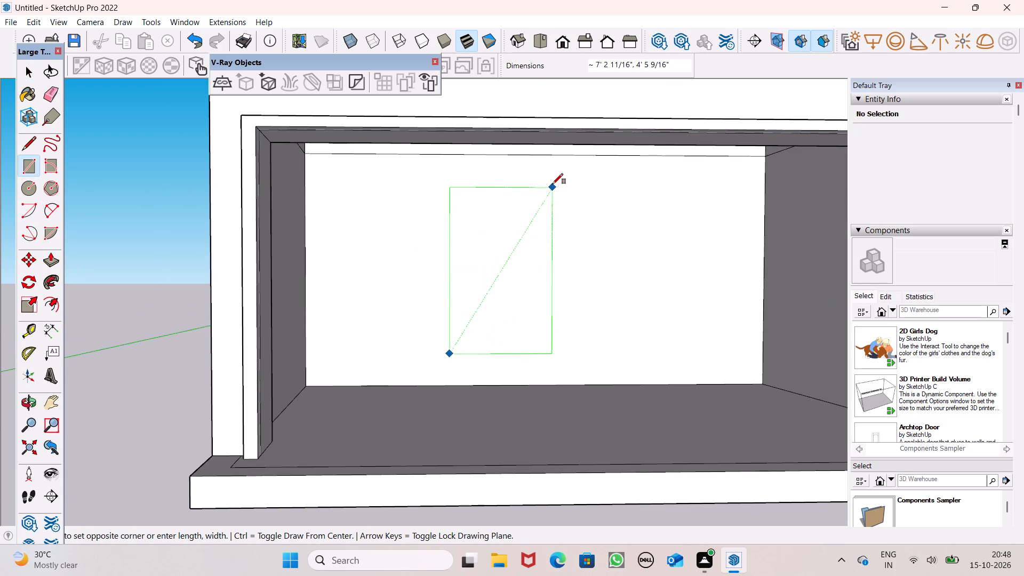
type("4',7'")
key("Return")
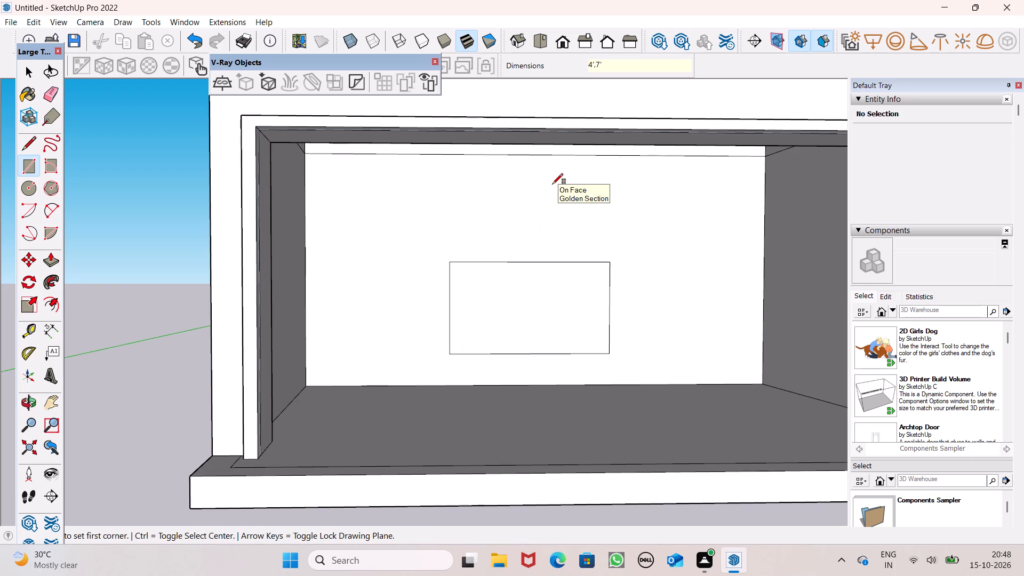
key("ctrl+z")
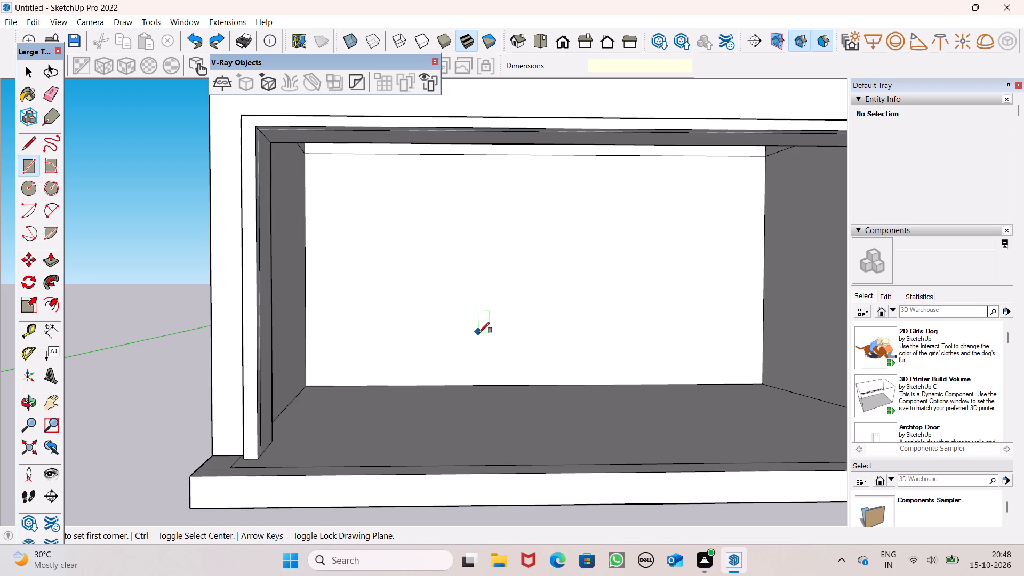
Draw a rectangle 7' high by 4' wide on the back wall inside the framed opening.
left_click(482, 343)
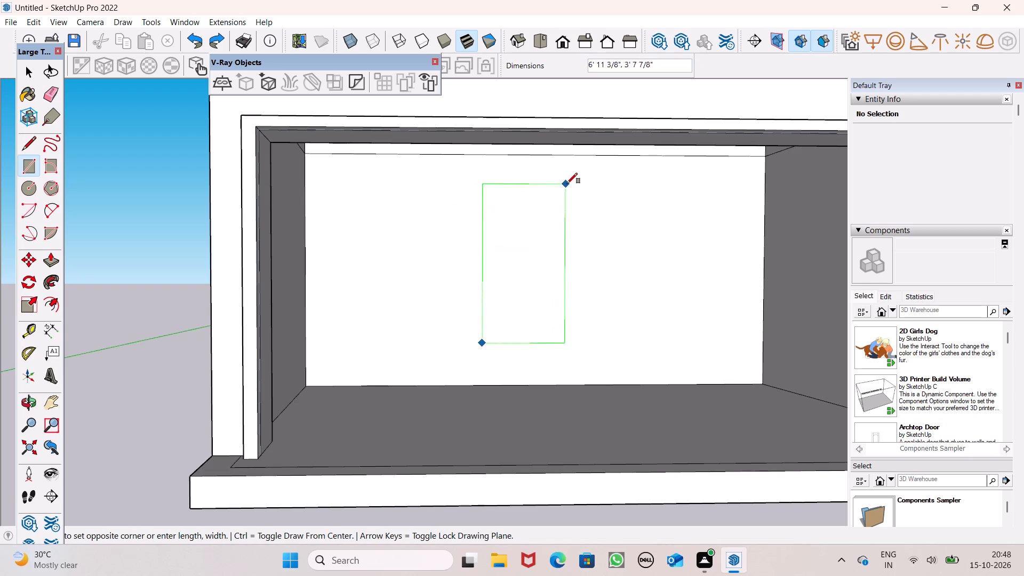
type("7',4'")
key("Return")
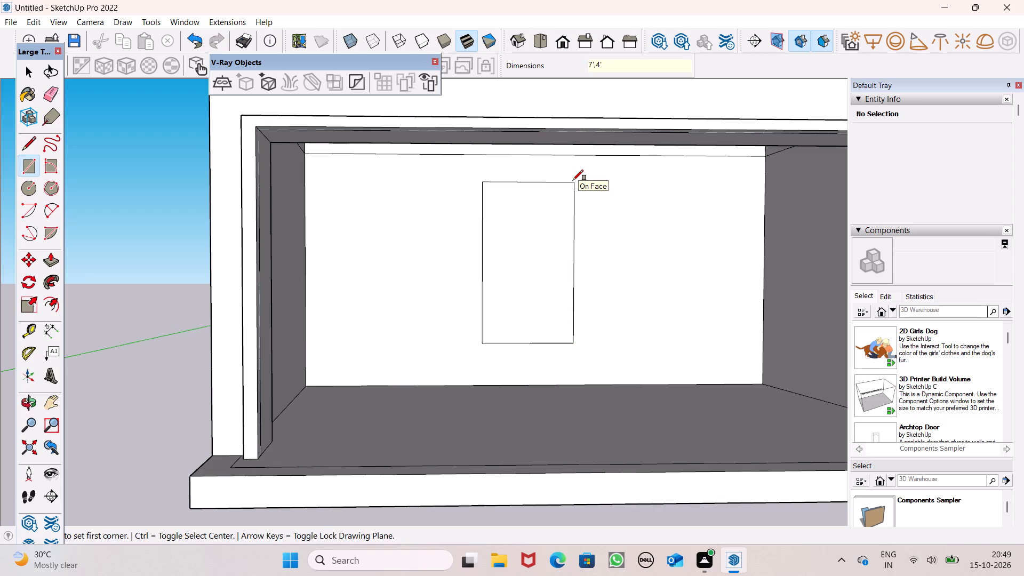
key("space")
Move the 7' by 4' rectangle about 6" down and toward the left side wall, keeping it on the back wall.
scroll(576, 207, "down", 1)
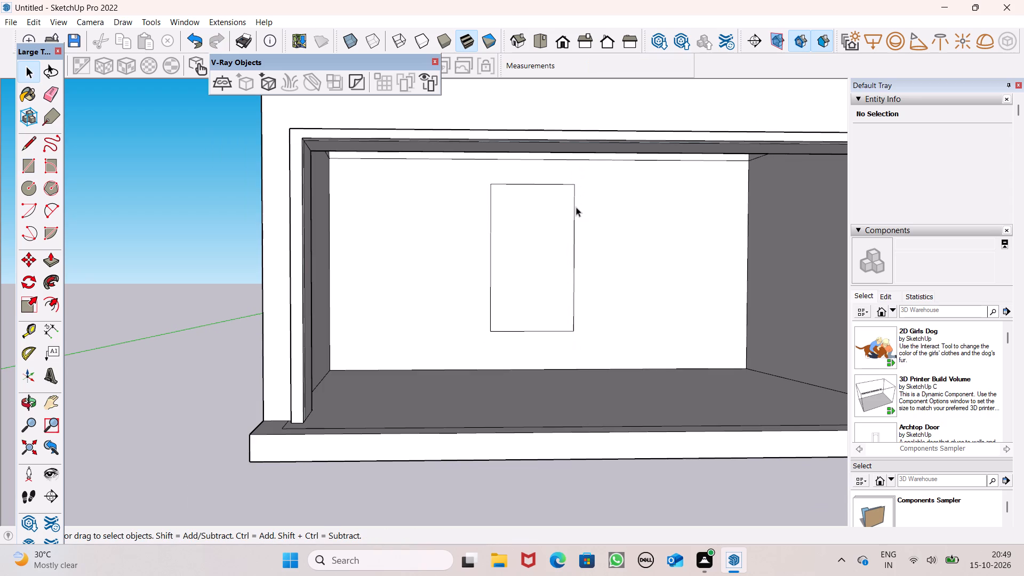
scroll(613, 246, "down", 1)
scroll(614, 246, "up", 1)
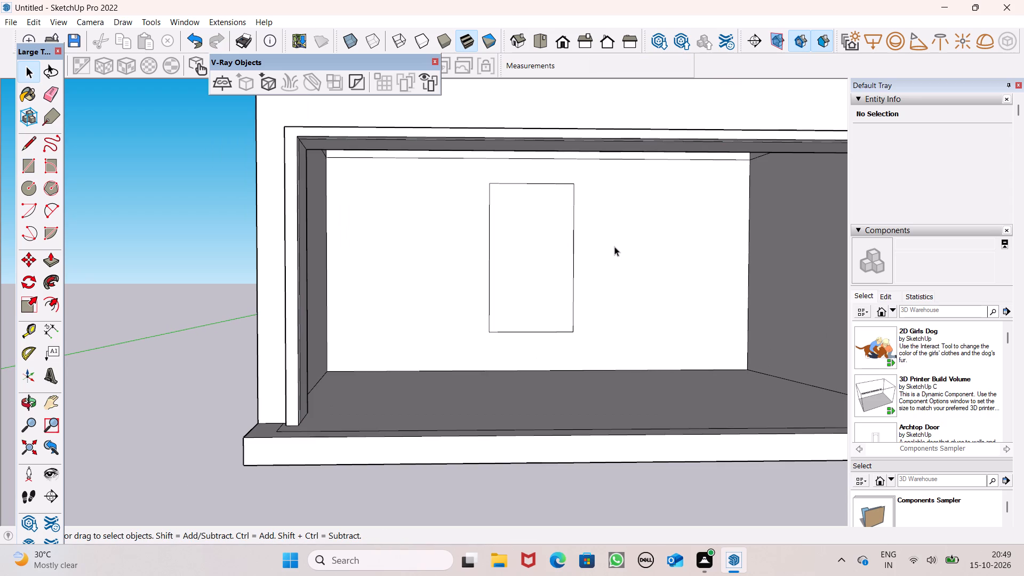
middle_click_drag(601, 260, 598, 281)
middle_click_drag(598, 244, 598, 211)
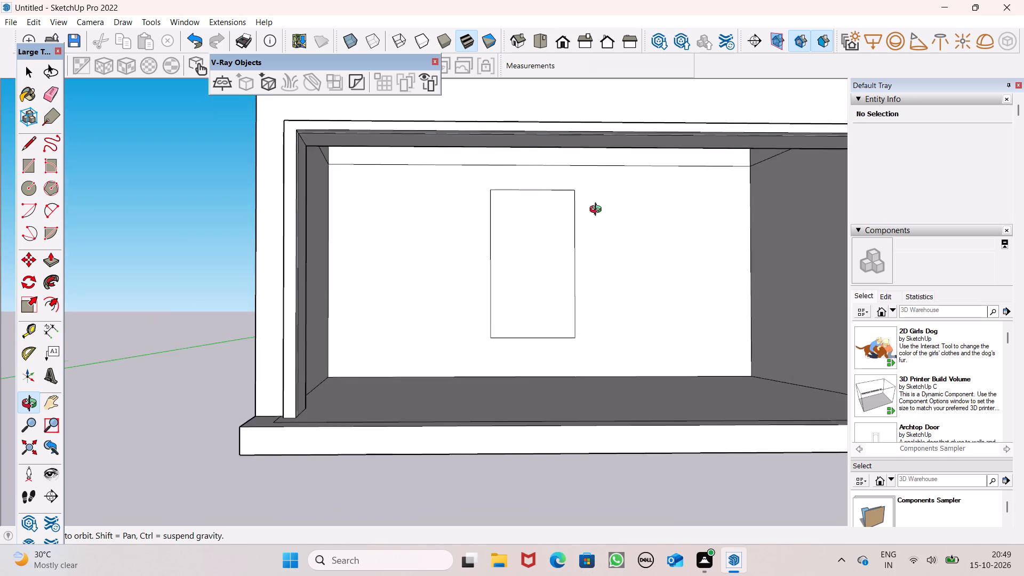
middle_click_drag(598, 211, 604, 213)
double_click(547, 271)
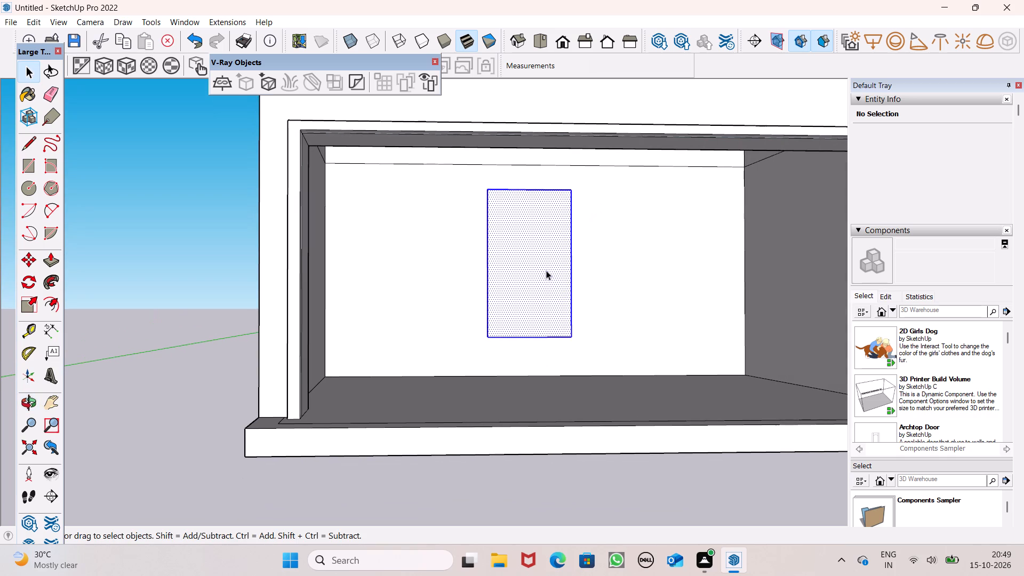
key("m")
key("Return")
left_click_drag(552, 278, 558, 287)
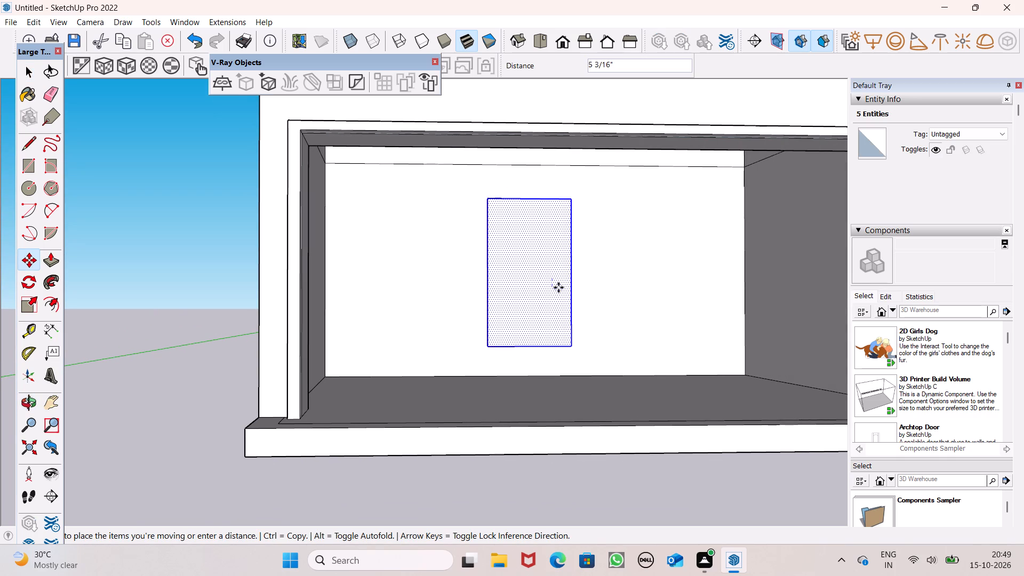
left_click_drag(558, 287, 550, 286)
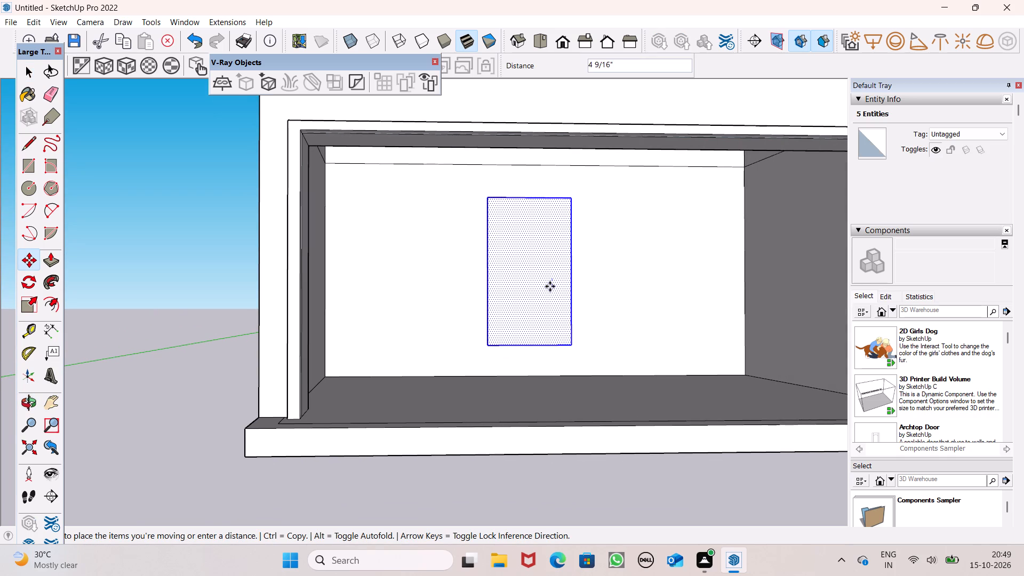
left_click_drag(550, 286, 545, 286)
key("space")
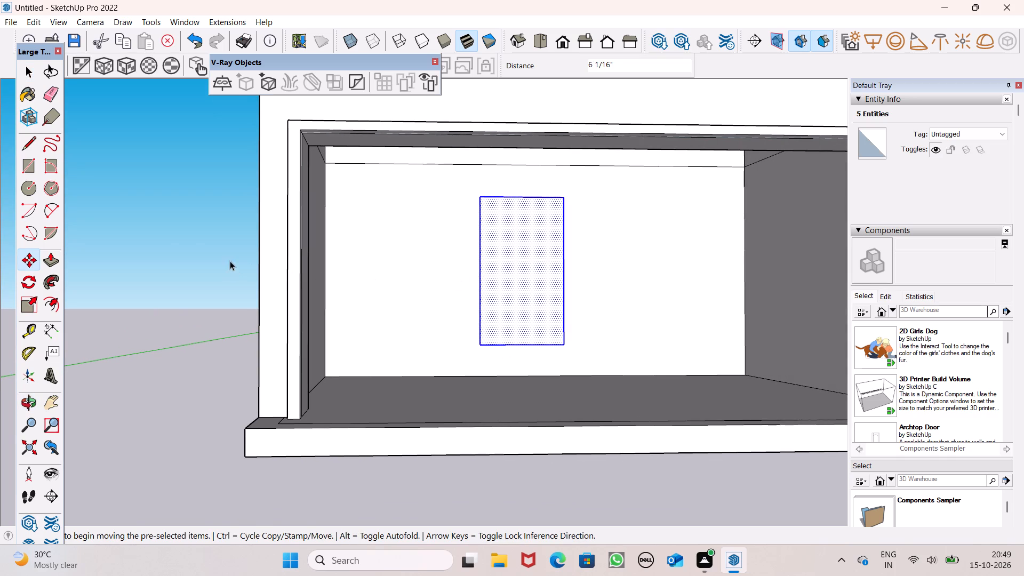
left_click(180, 237)
Examine the rectangle's placement relative to the rooms and partitions from overhead and front views of the building.
scroll(245, 279, "down", 1)
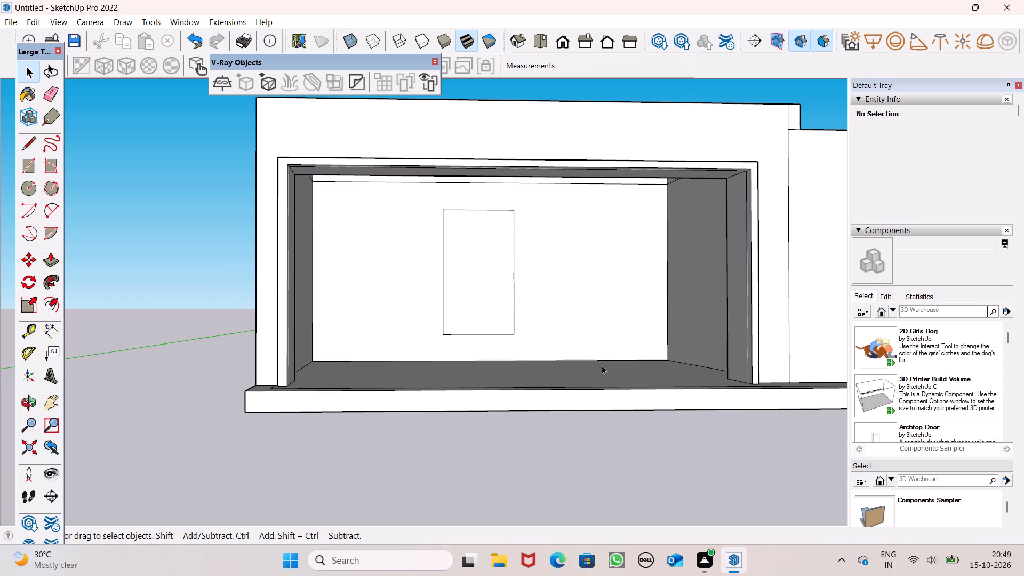
scroll(605, 362, "down", 2)
middle_click_drag(659, 381, 638, 493)
scroll(545, 260, "down", 6)
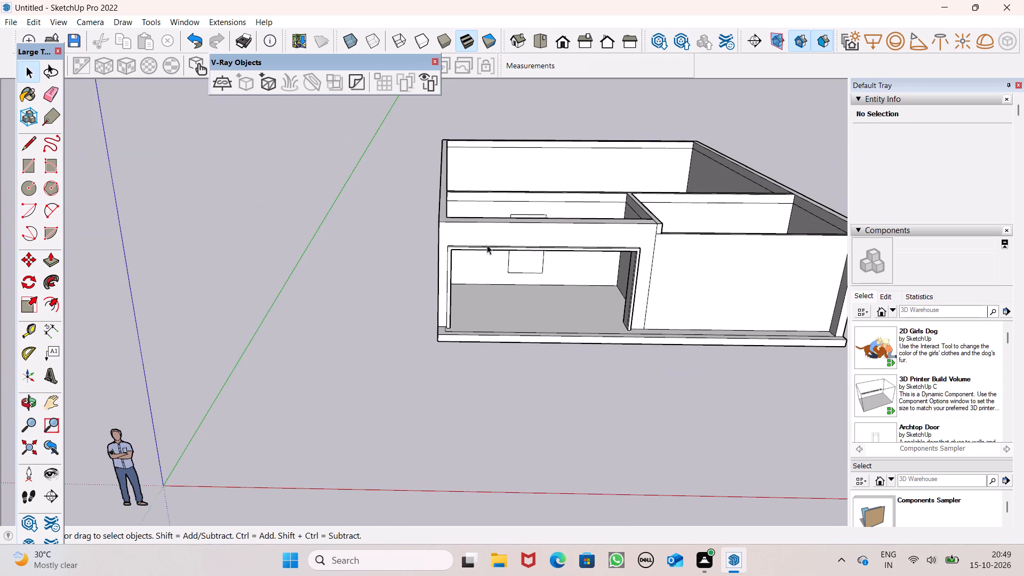
scroll(466, 240, "down", 2)
middle_click_drag(605, 315, 582, 268)
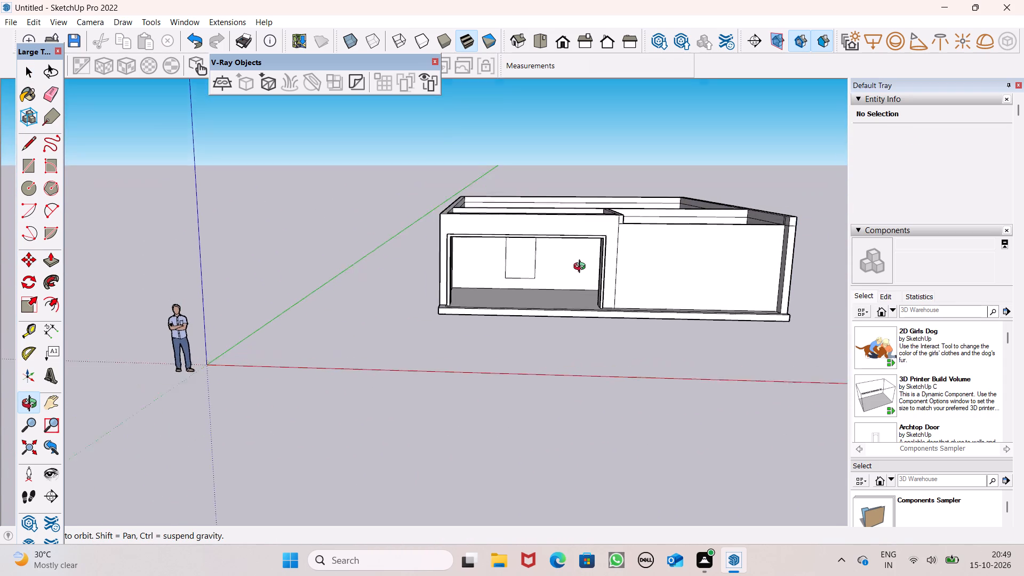
middle_click_drag(582, 268, 613, 251)
scroll(554, 211, "down", 2)
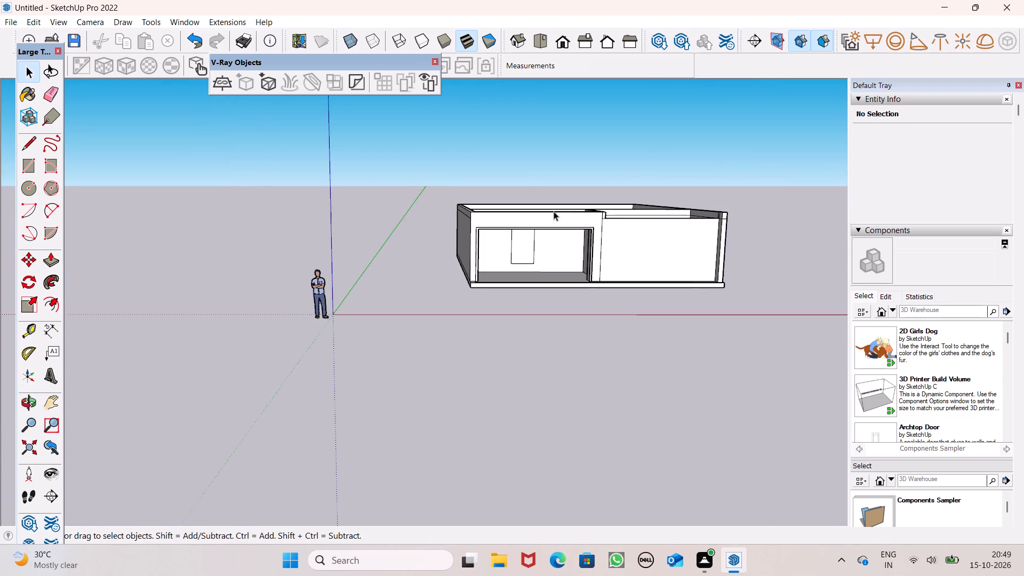
scroll(554, 211, "down", 1)
scroll(754, 206, "up", 1)
middle_click_drag(749, 220, 754, 293)
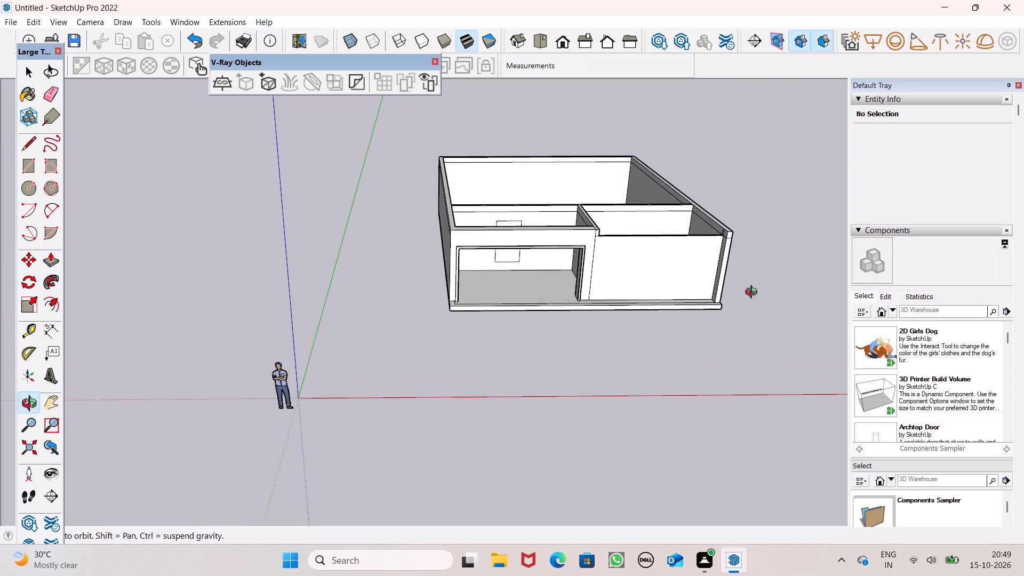
middle_click_drag(754, 293, 745, 365)
middle_click(745, 365)
scroll(690, 289, "up", 1)
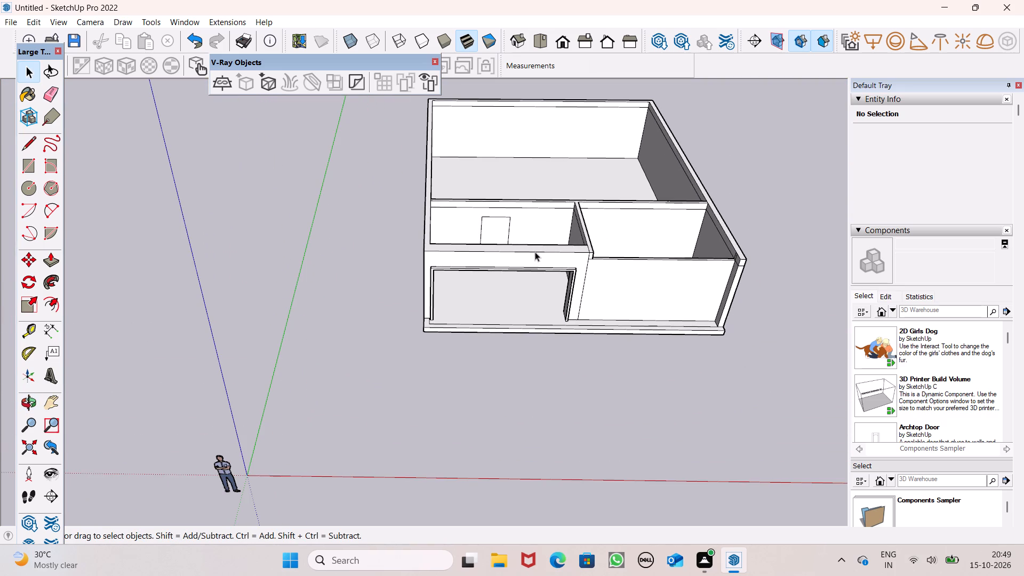
scroll(520, 275, "down", 2)
middle_click_drag(532, 283, 522, 143)
scroll(523, 220, "up", 3)
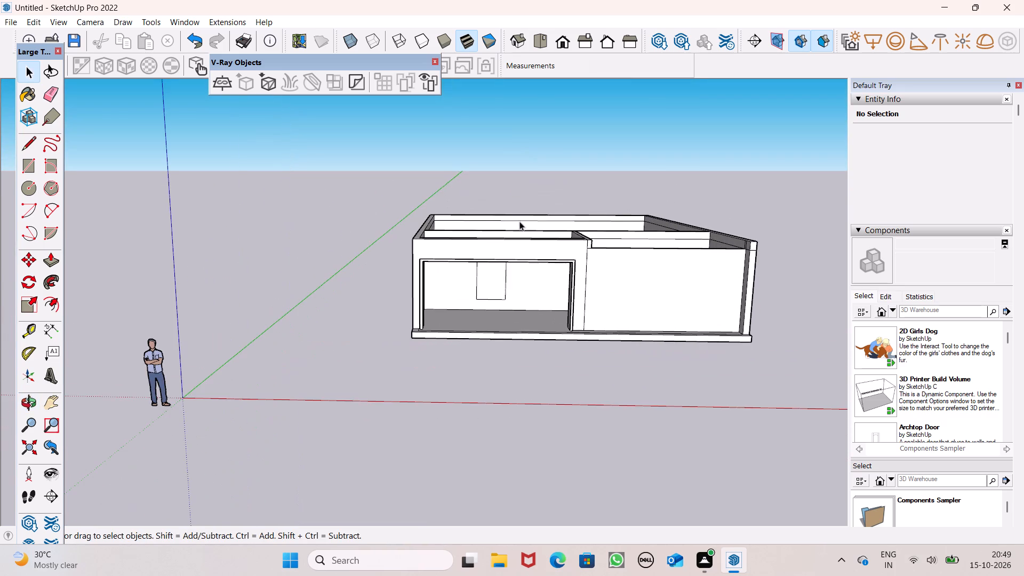
middle_click_drag(527, 237, 529, 172)
scroll(497, 245, "up", 7)
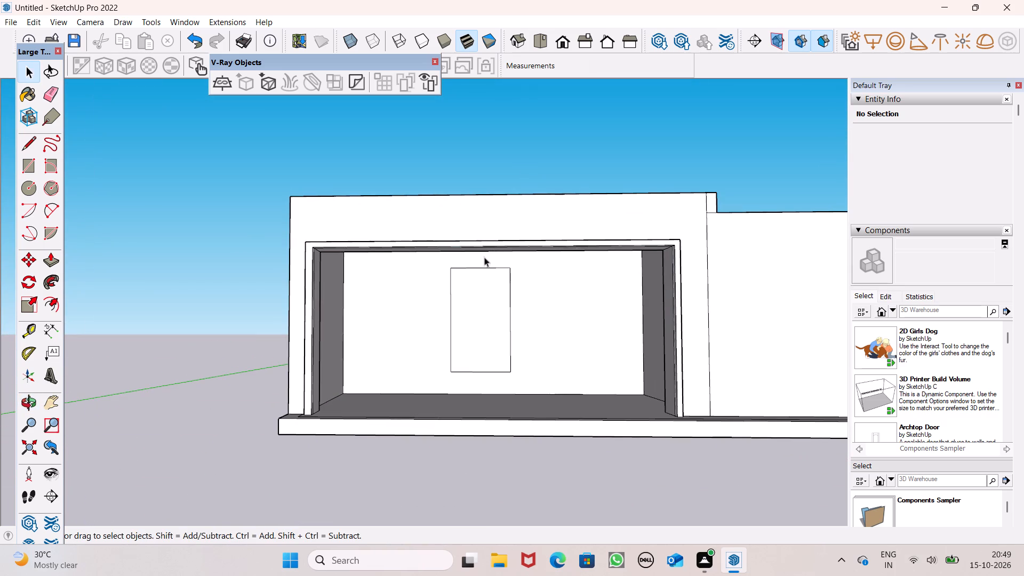
Move the 7' by 4' rectangle horizontally along the back wall, closer to the left side wall.
left_click(53, 257)
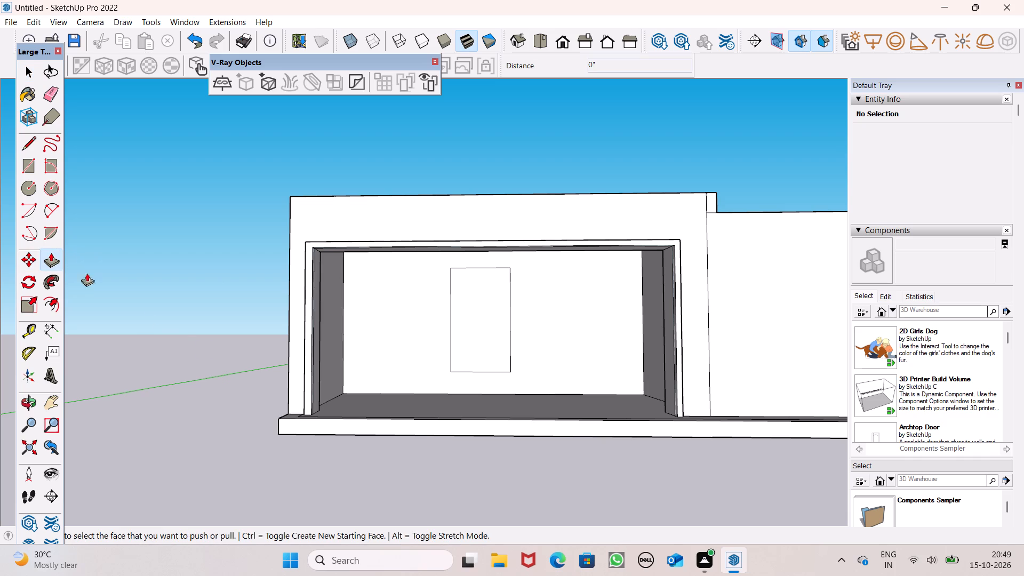
scroll(441, 357, "up", 3)
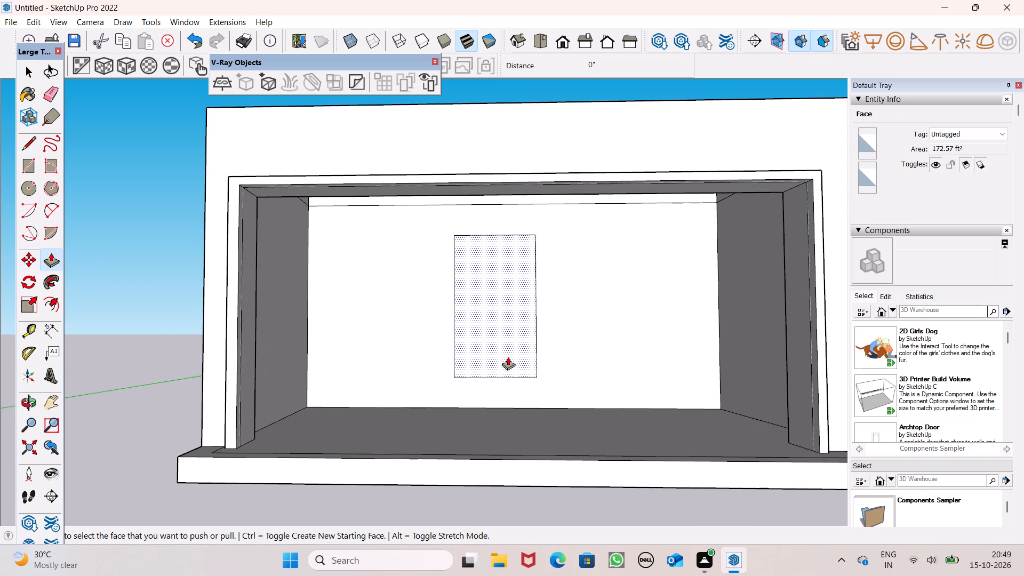
key("space")
double_click(513, 358)
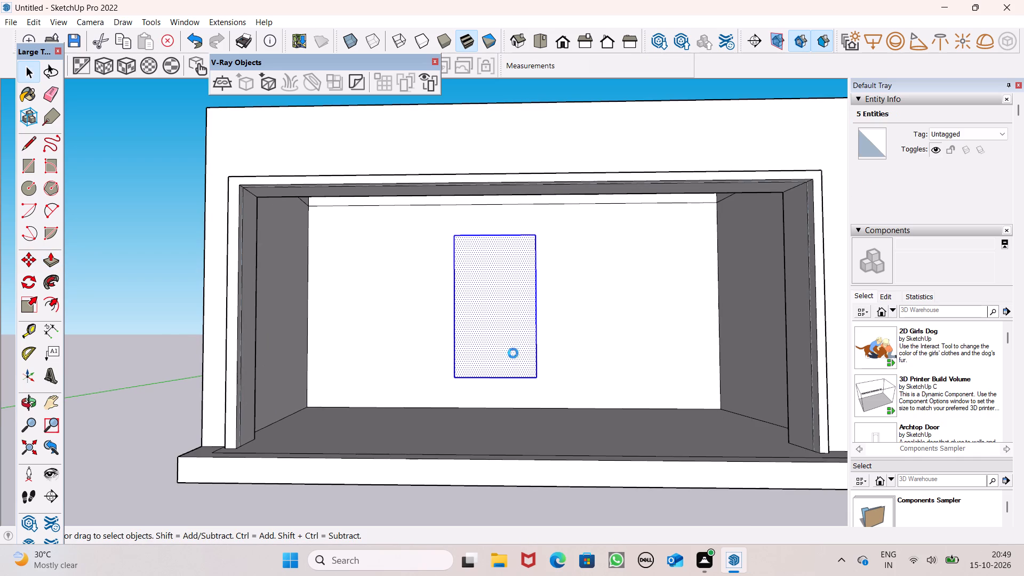
key("m")
key("shift+Return")
left_click_drag(537, 378, 489, 375)
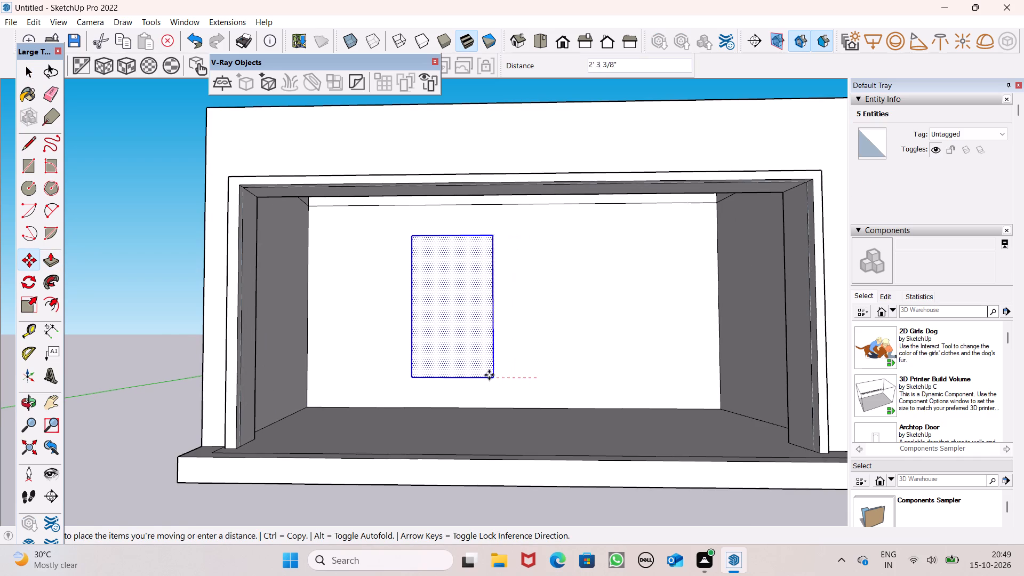
left_click_drag(489, 375, 459, 371)
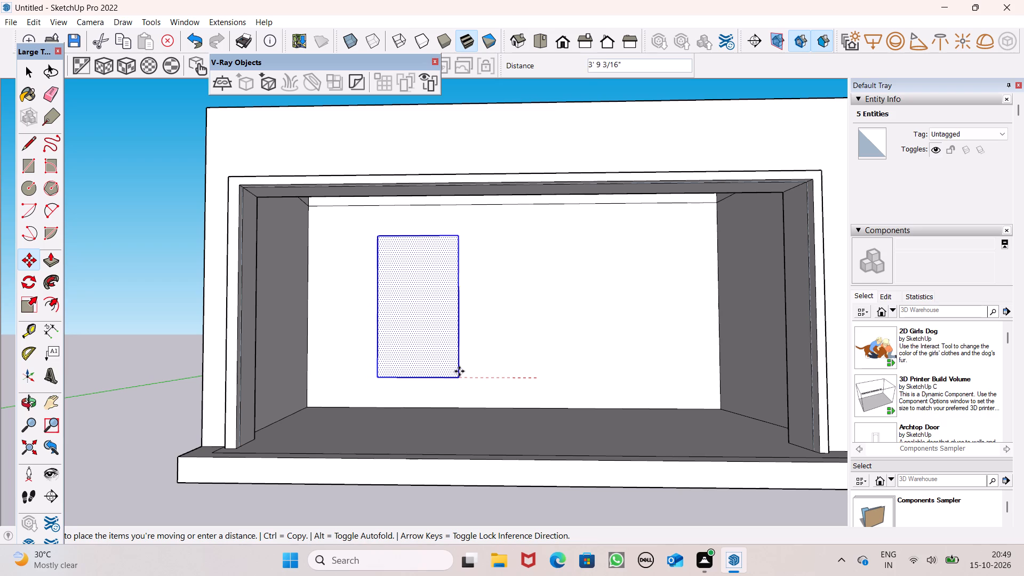
left_click_drag(459, 371, 466, 371)
key("space")
key("space")
left_click(172, 289)
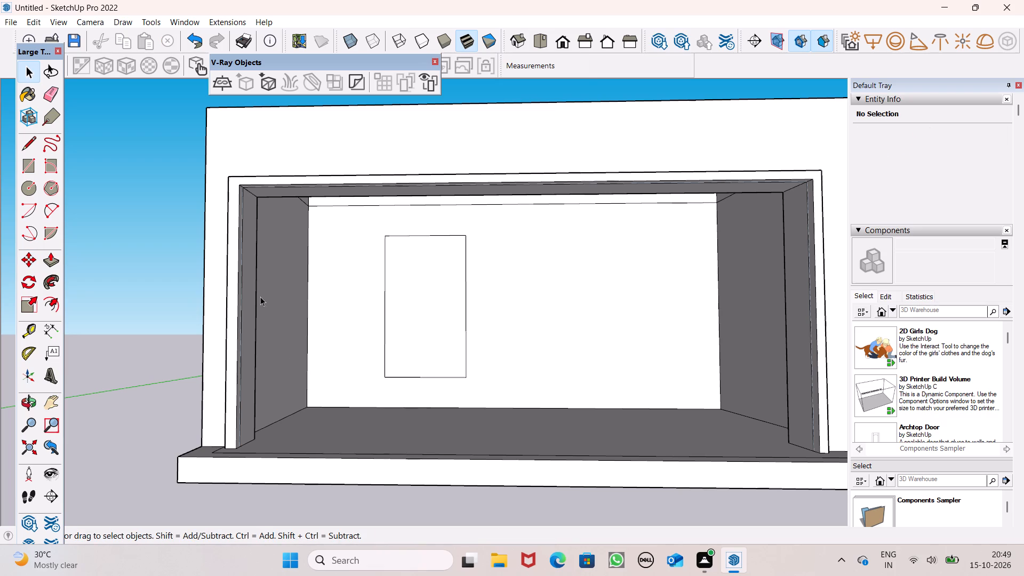
Draw a nearly square window rectangle of about 20 sq ft on the back wall, its top level with the door rectangle's top.
left_click(26, 169)
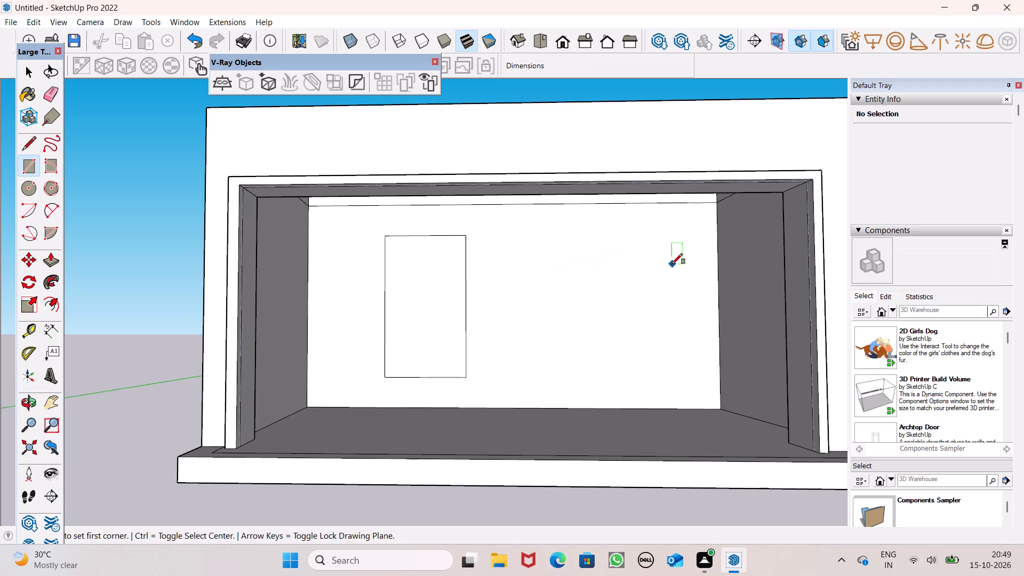
left_click(557, 235)
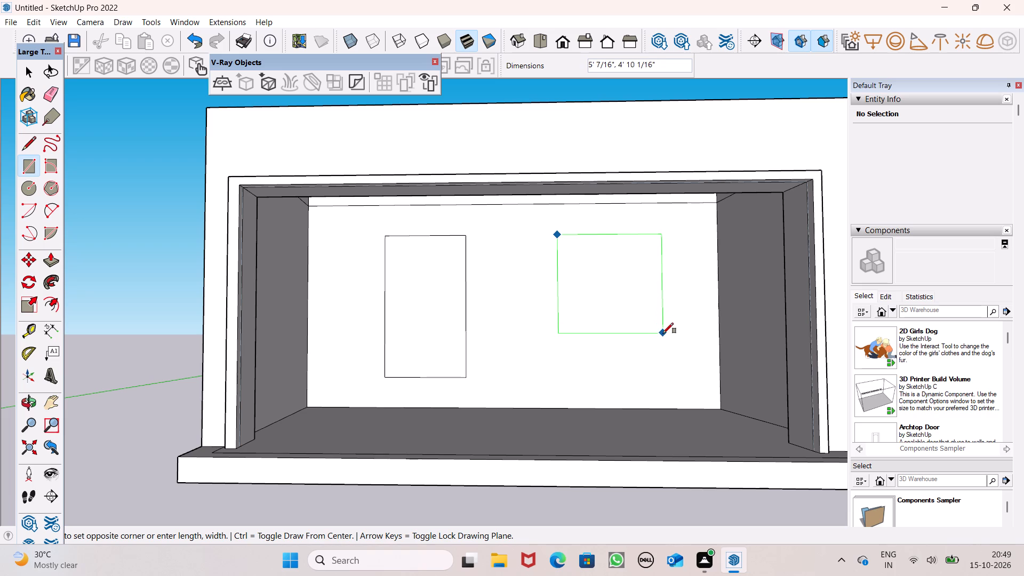
left_click(648, 328)
key("space")
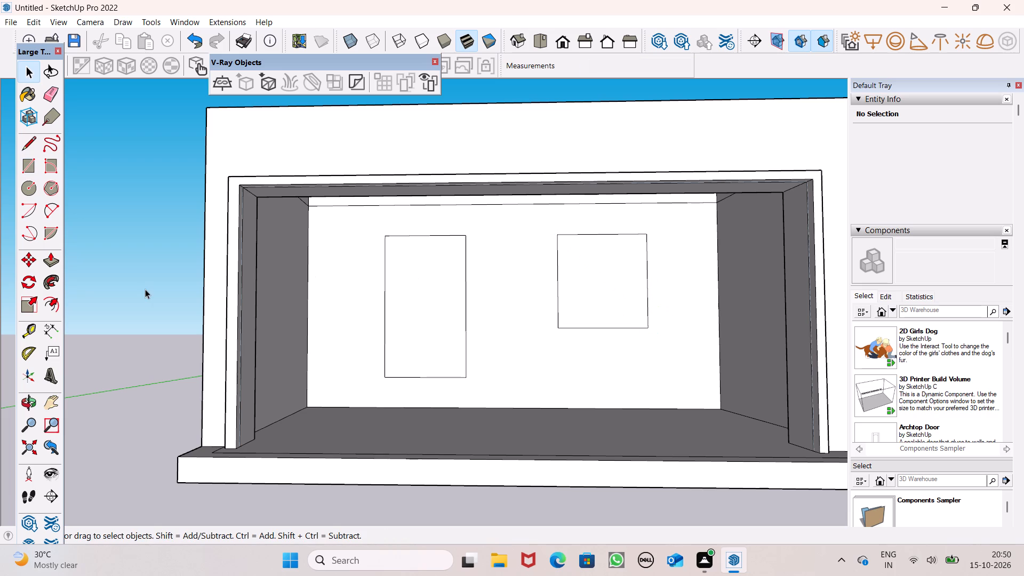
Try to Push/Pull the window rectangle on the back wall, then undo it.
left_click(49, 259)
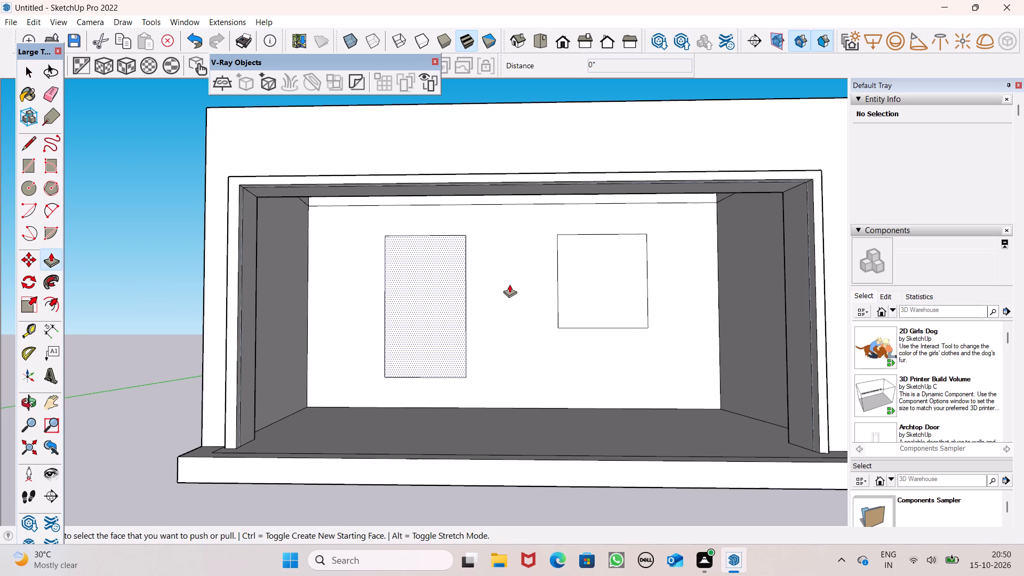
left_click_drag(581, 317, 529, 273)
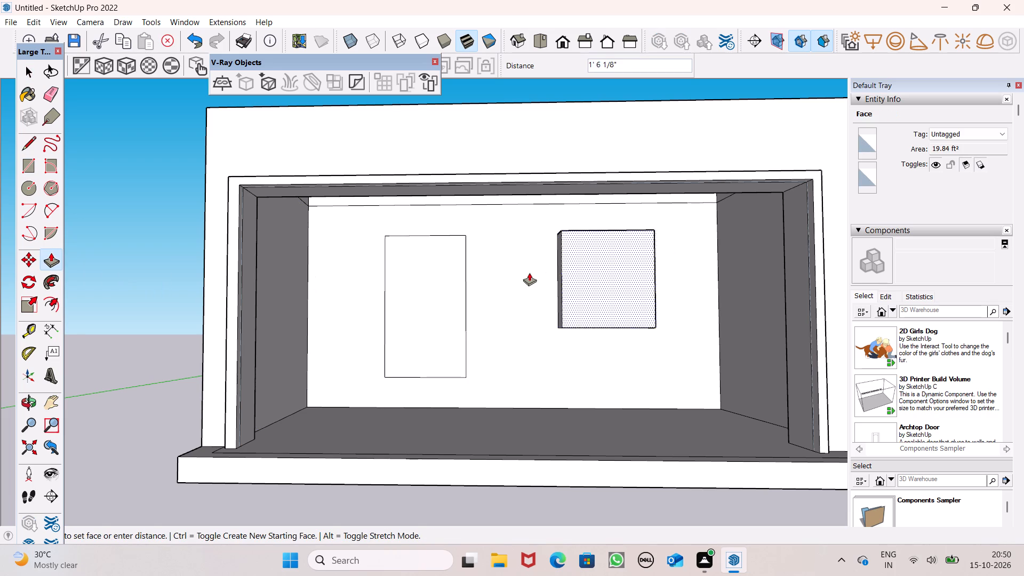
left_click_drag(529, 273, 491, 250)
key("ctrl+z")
Push/Pull the window rectangle 6" through the back wall to cut the window opening.
middle_click_drag(669, 347, 665, 352, "ctrl")
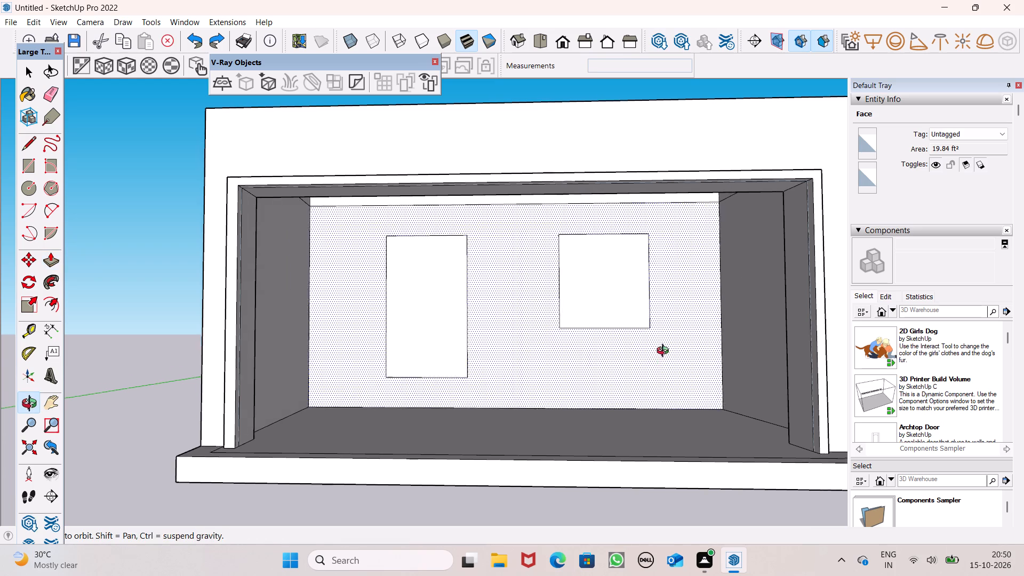
middle_click_drag(665, 352, 650, 398, "ctrl")
scroll(627, 294, "up", 7)
left_click_drag(574, 309, 575, 309)
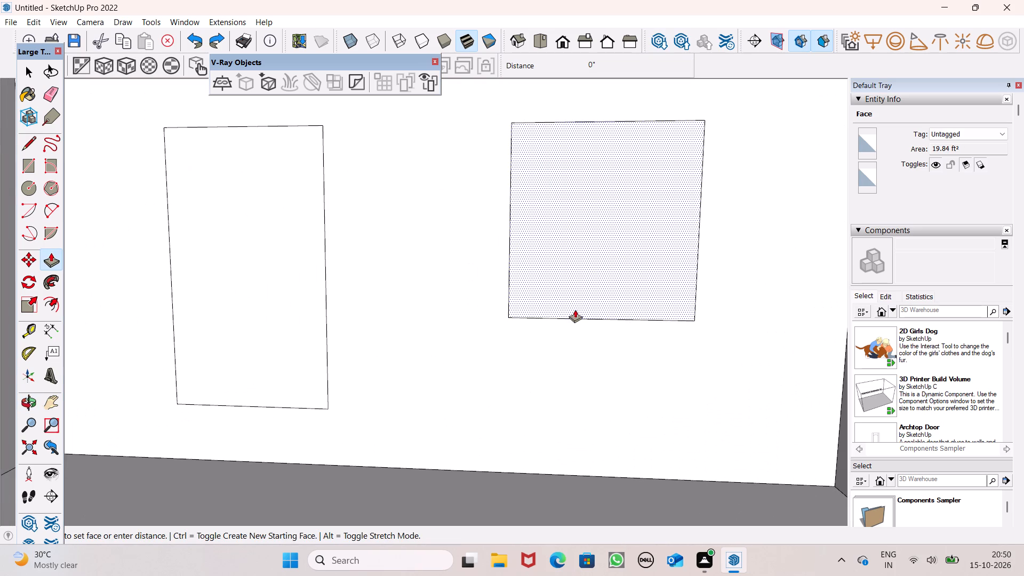
left_click_drag(575, 309, 602, 231)
Push/Pull the 7' by 4' rectangle through the full back wall thickness to cut the door opening.
scroll(610, 229, "down", 5)
middle_click_drag(475, 289, 485, 260)
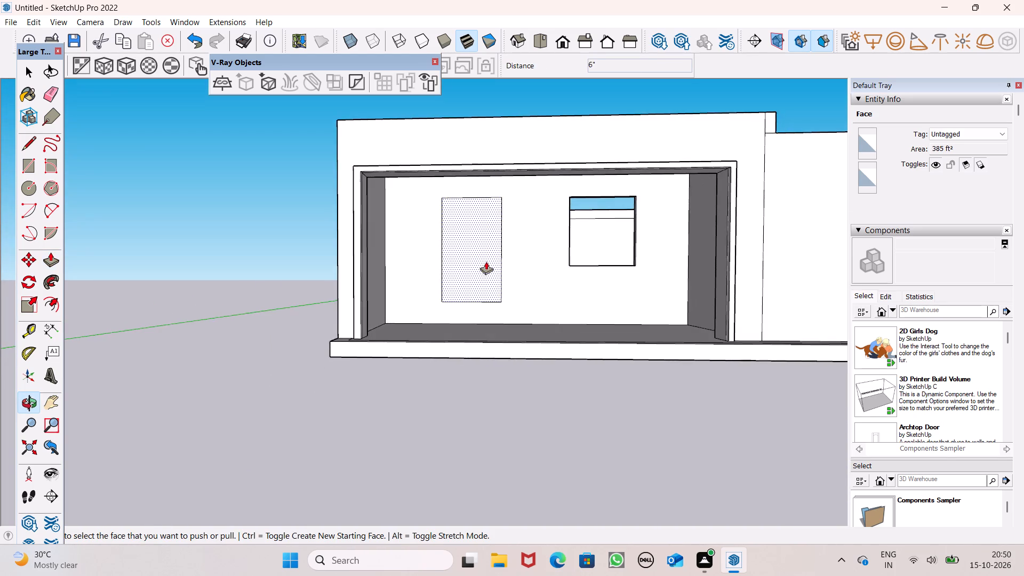
scroll(485, 261, "up", 7)
middle_click_drag(485, 281, 484, 332)
left_click_drag(470, 301, 481, 290)
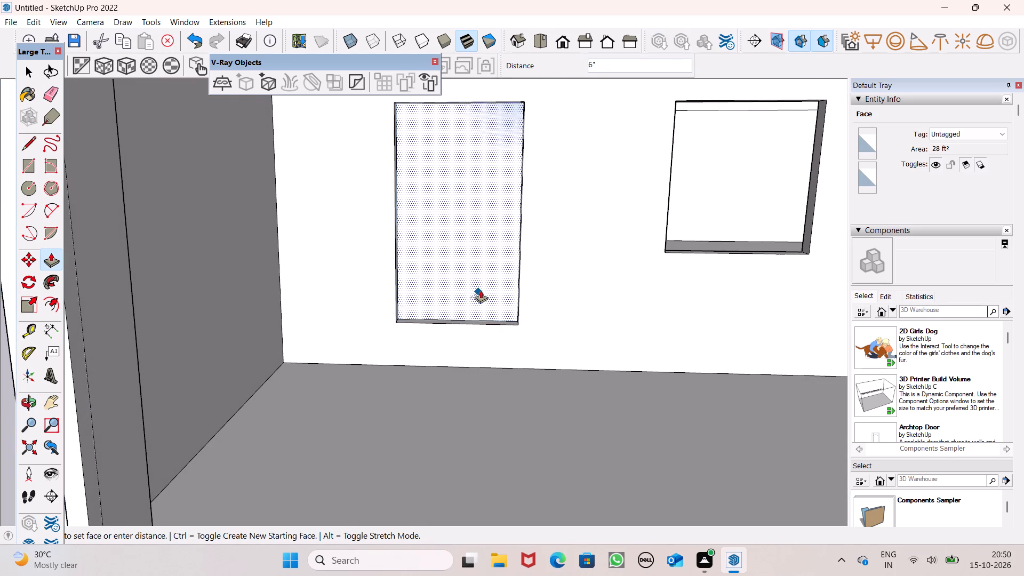
left_click_drag(481, 290, 502, 260)
scroll(469, 262, "down", 7)
middle_click_drag(516, 297, 401, 237)
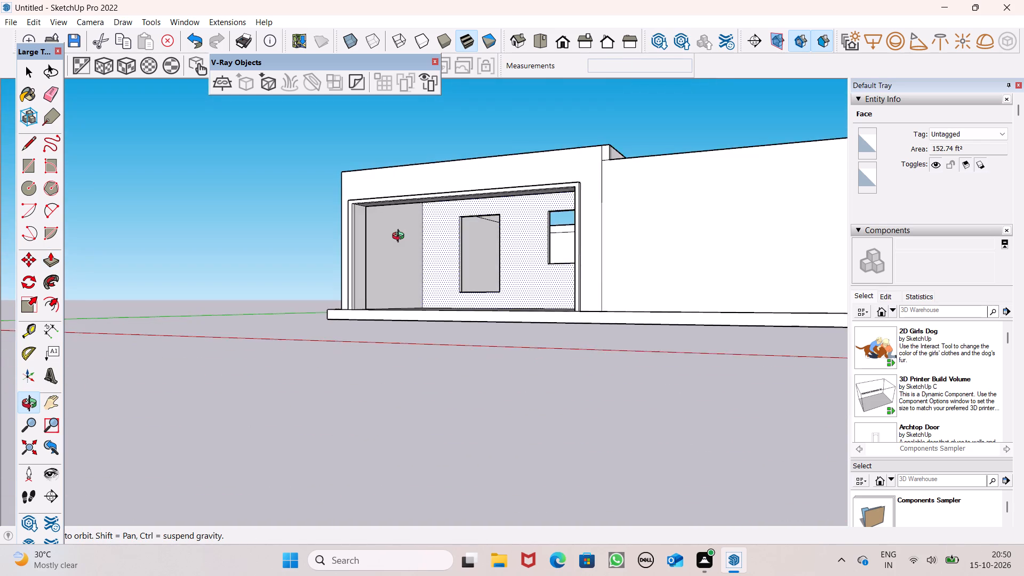
middle_click_drag(401, 237, 483, 288)
key("space")
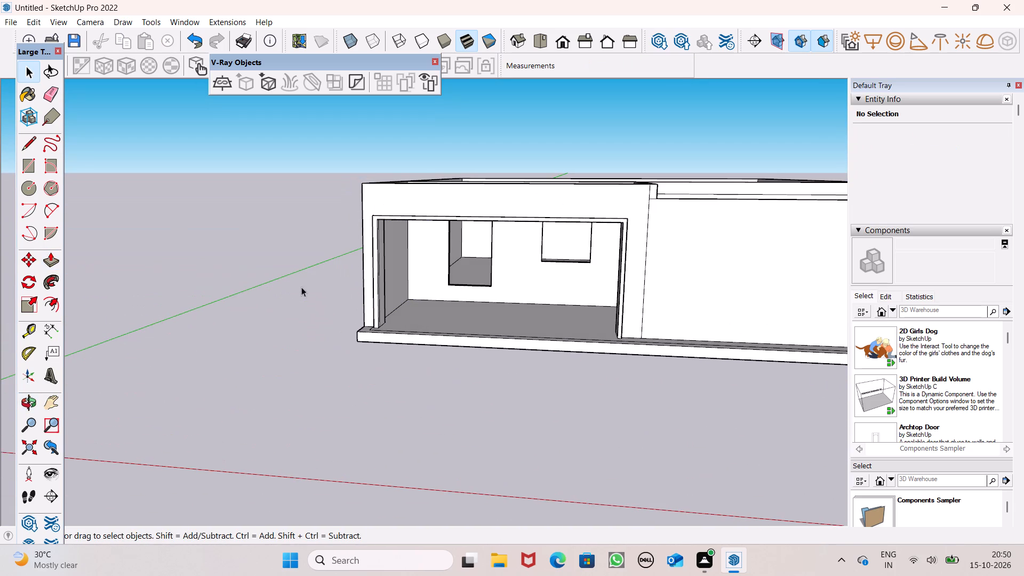
scroll(339, 287, "up", 4)
scroll(440, 324, "down", 2)
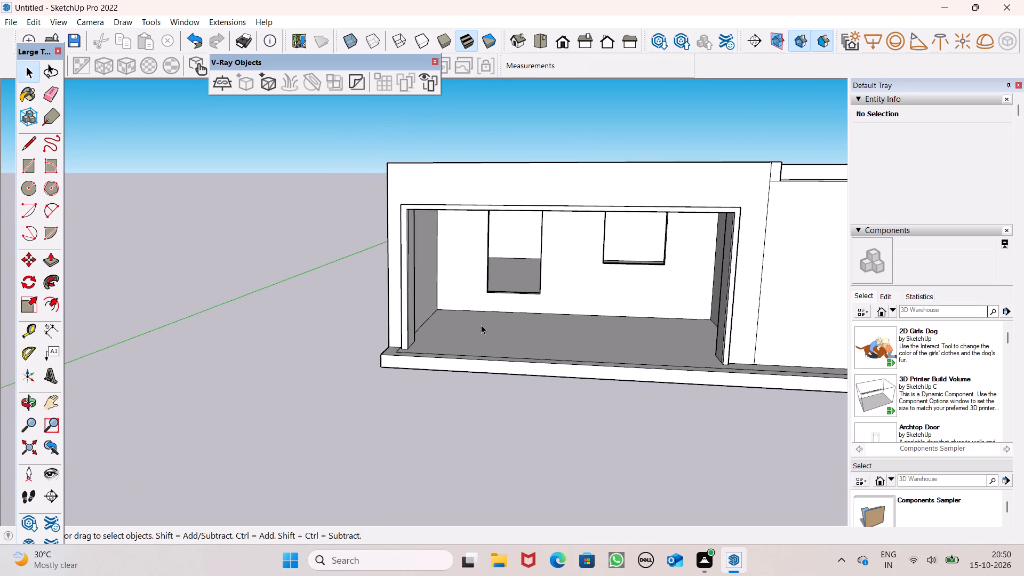
Examine the door and window openings in the front room's back wall from several angles.
scroll(481, 325, "down", 1)
middle_click_drag(497, 345, 528, 259)
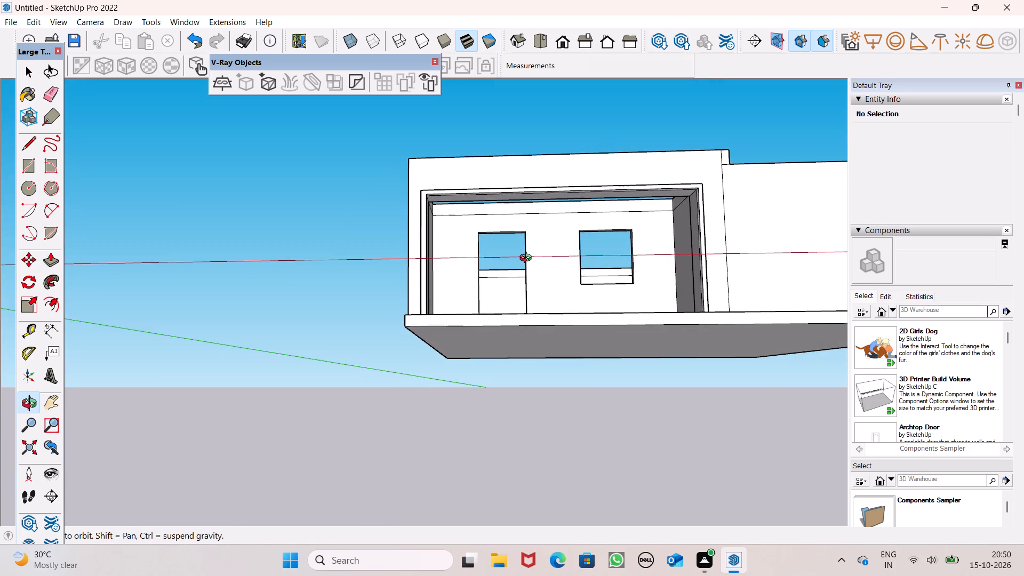
middle_click_drag(528, 259, 526, 410)
scroll(442, 350, "down", 4)
middle_click_drag(563, 370, 563, 373)
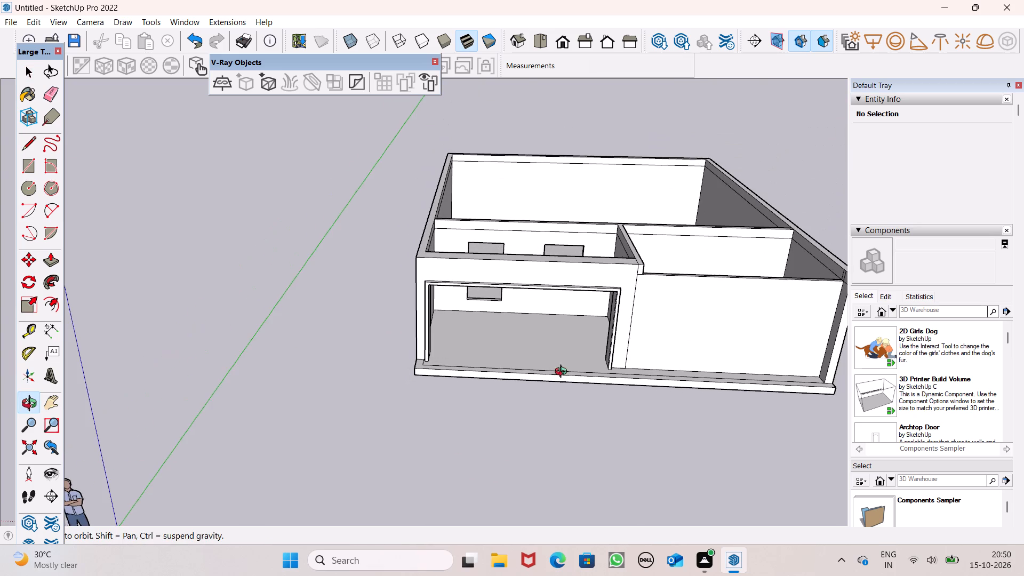
middle_click_drag(563, 373, 570, 425)
scroll(533, 269, "up", 2)
scroll(434, 226, "down", 3)
middle_click_drag(452, 237, 457, 243)
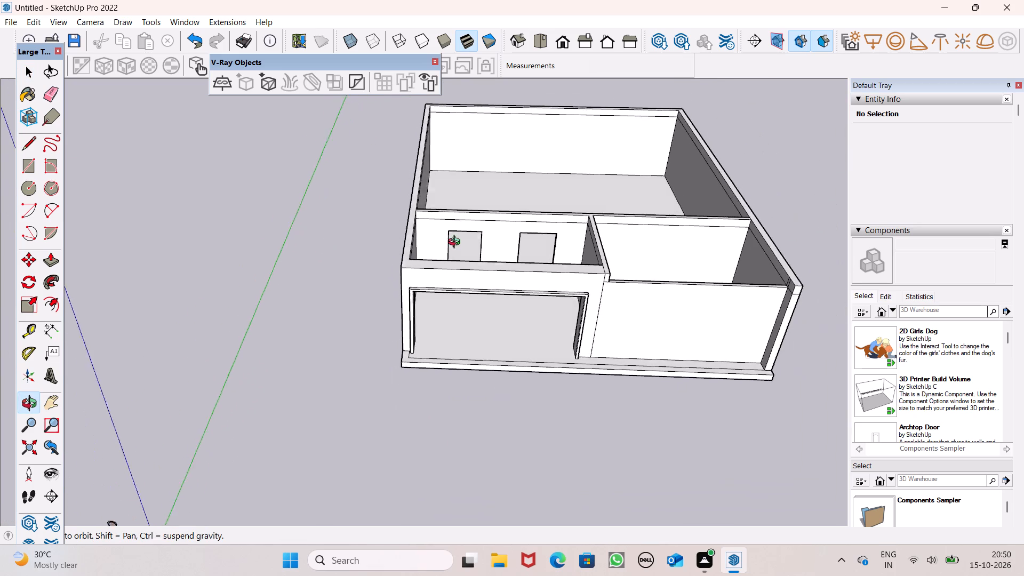
middle_click_drag(457, 243, 445, 327)
scroll(489, 203, "up", 5)
middle_click_drag(511, 266, 513, 212)
scroll(513, 247, "up", 1)
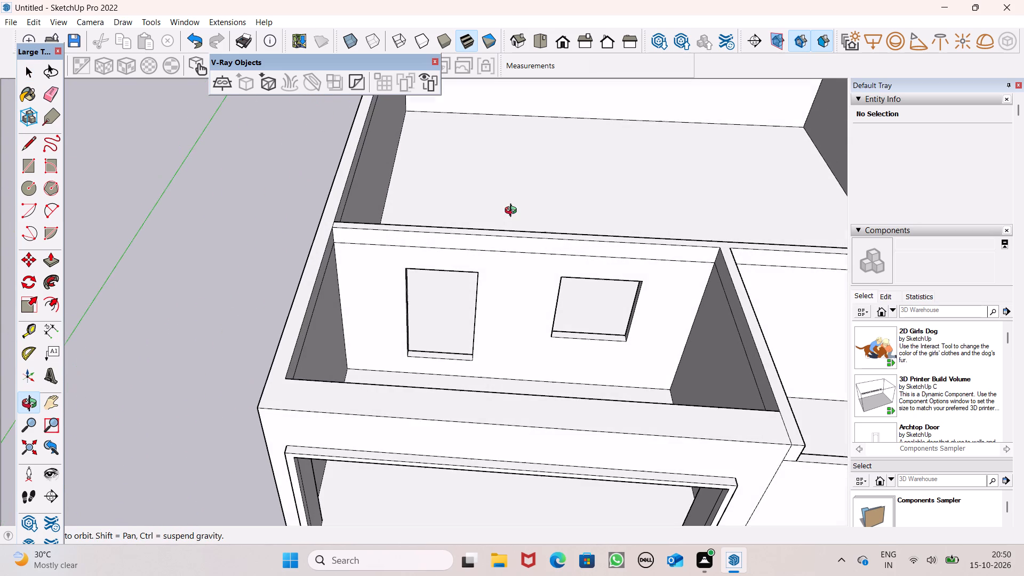
middle_click_drag(513, 212, 500, 202)
Erase the leftover horizontal lines near the top of the front room's back wall and its adjoining outer side wall.
left_click(63, 97)
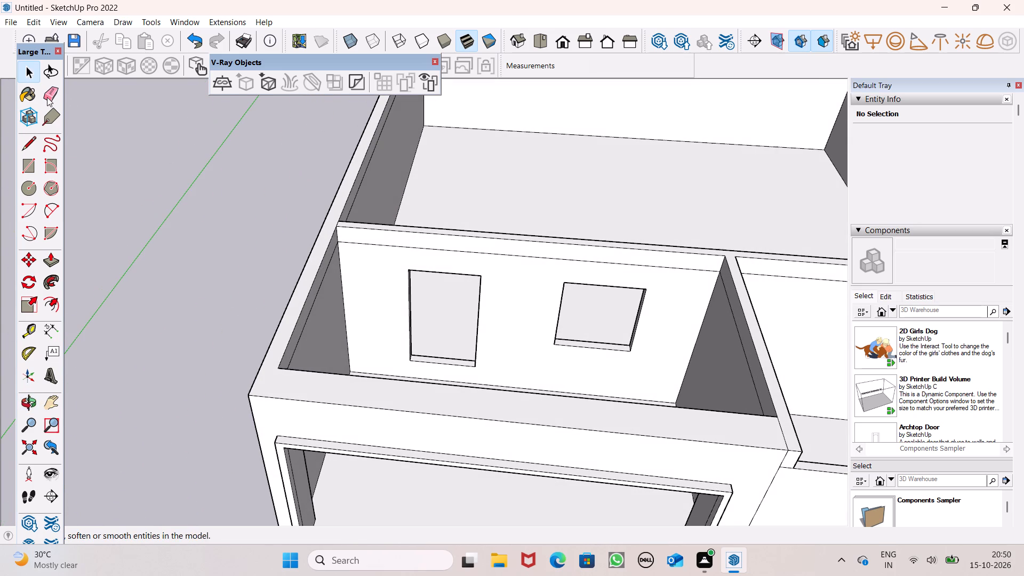
left_click(47, 97)
scroll(404, 250, "up", 3)
left_click(401, 242)
left_click(393, 245)
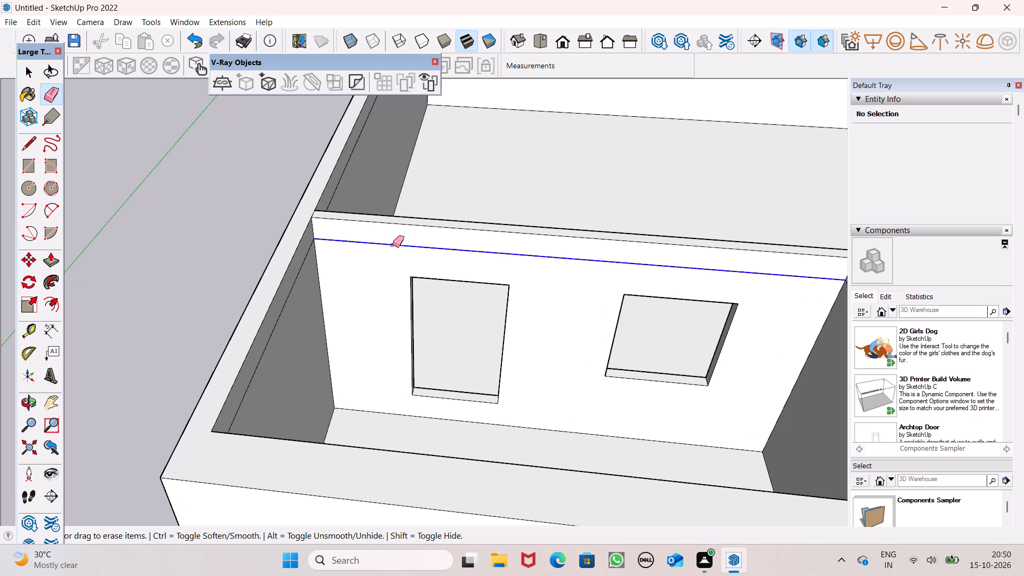
left_click(298, 272)
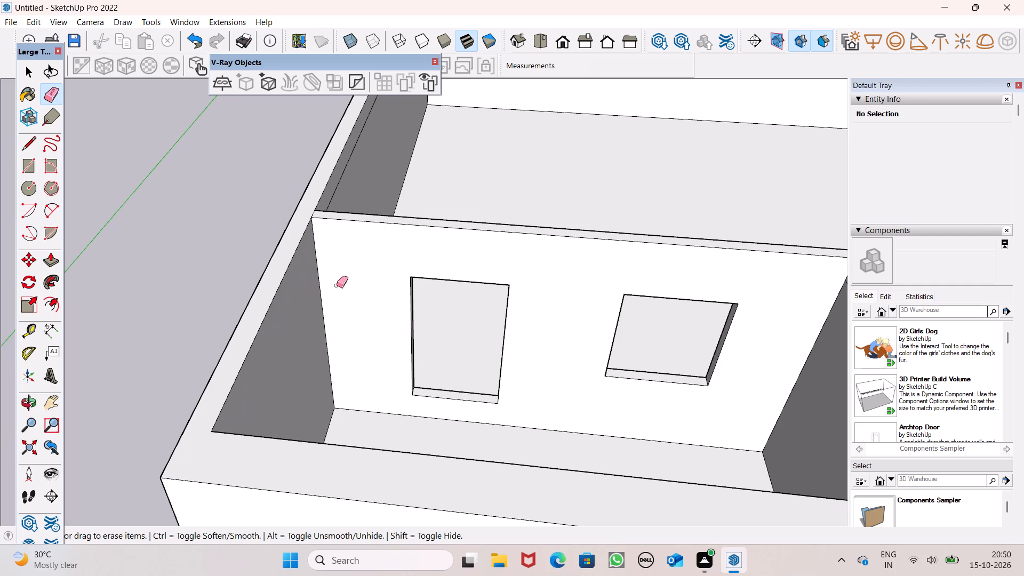
scroll(372, 236, "down", 4)
middle_click_drag(395, 339, 418, 292)
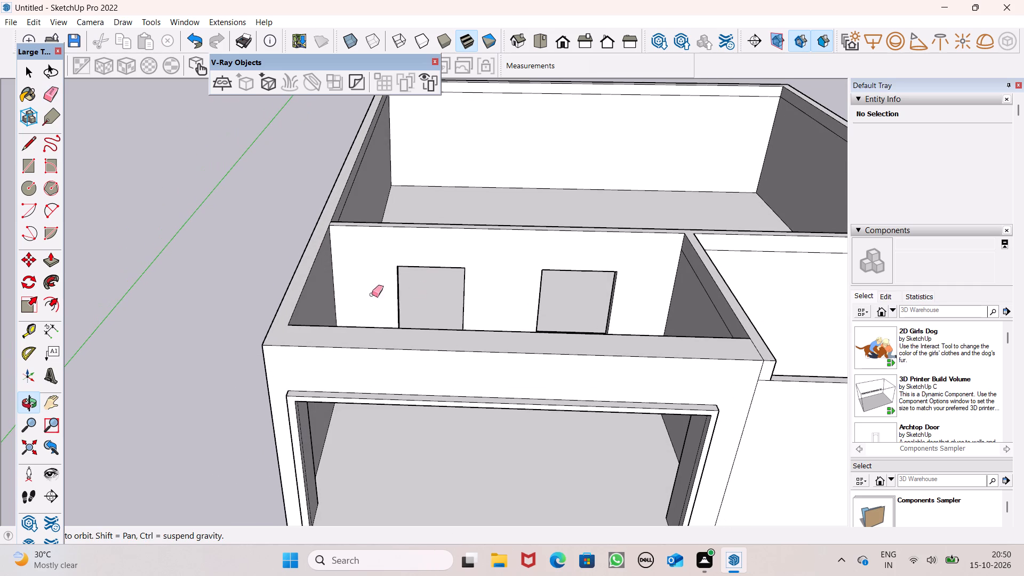
key("space")
key("space")
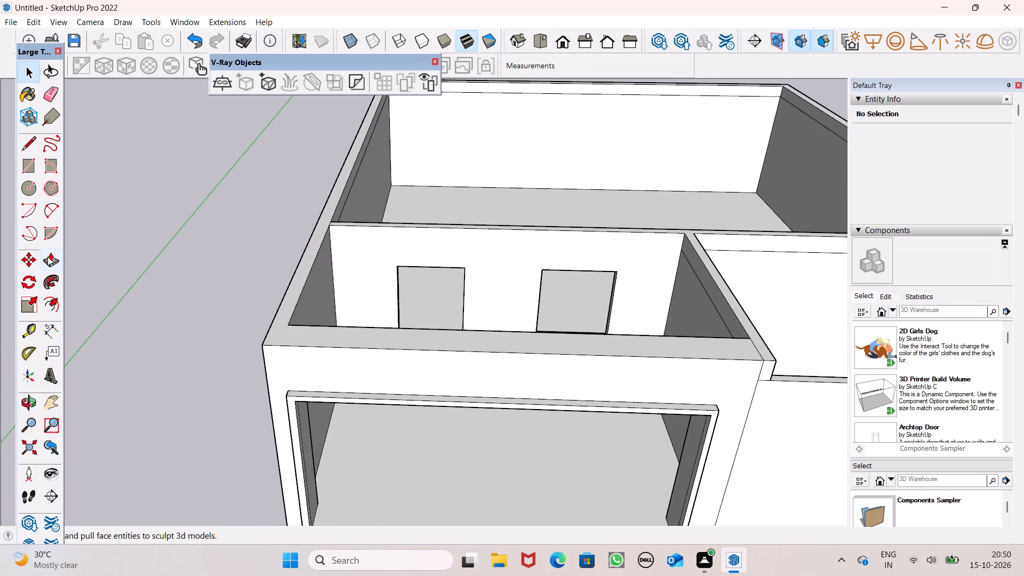
Push/Pull the top face of the outer walls upward by about 2' 2 3/4".
left_click(47, 257)
scroll(266, 264, "up", 2)
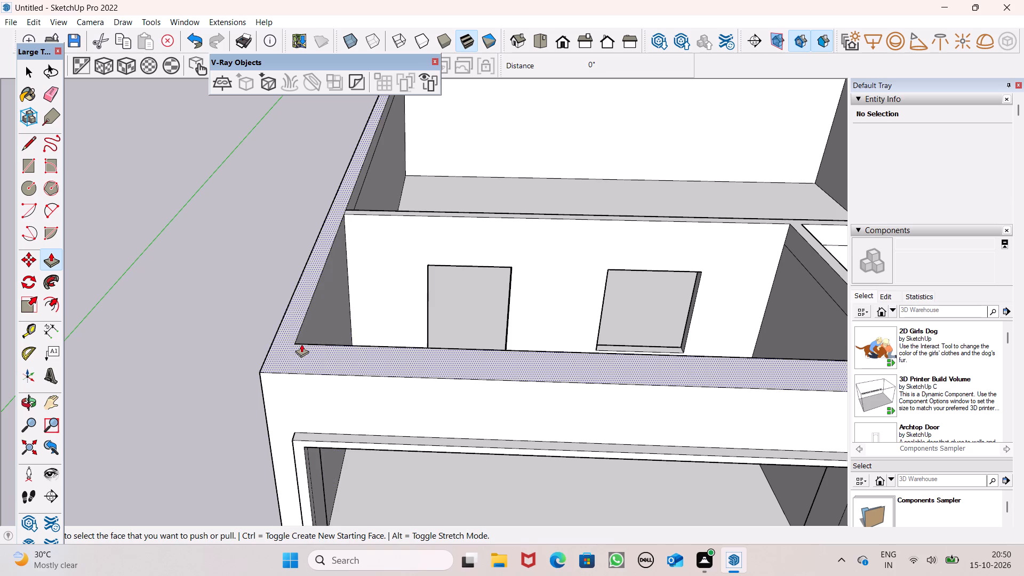
scroll(291, 307, "down", 2)
middle_click_drag(354, 329, 371, 325)
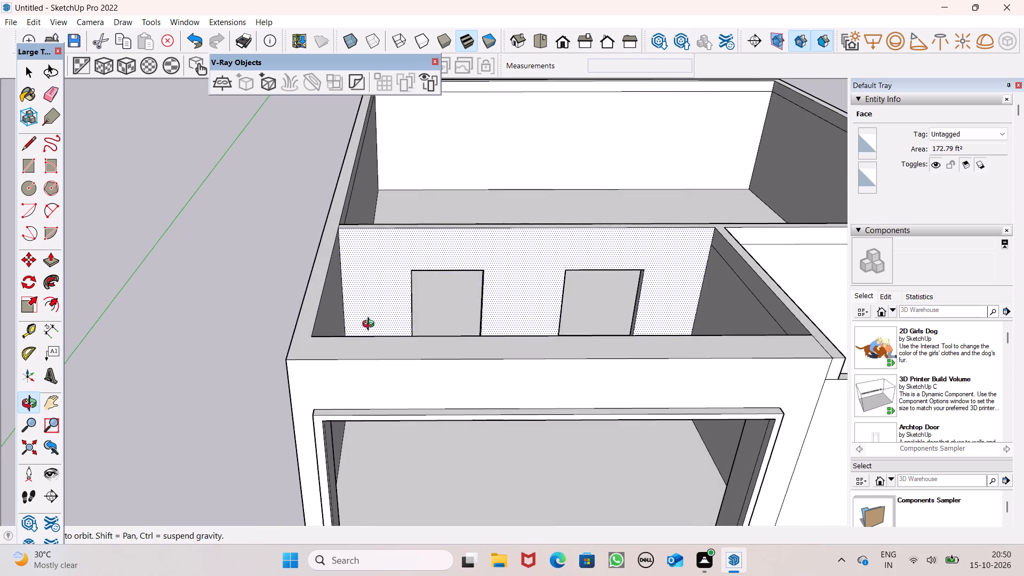
middle_click_drag(371, 325, 368, 325)
left_click_drag(301, 331, 306, 290)
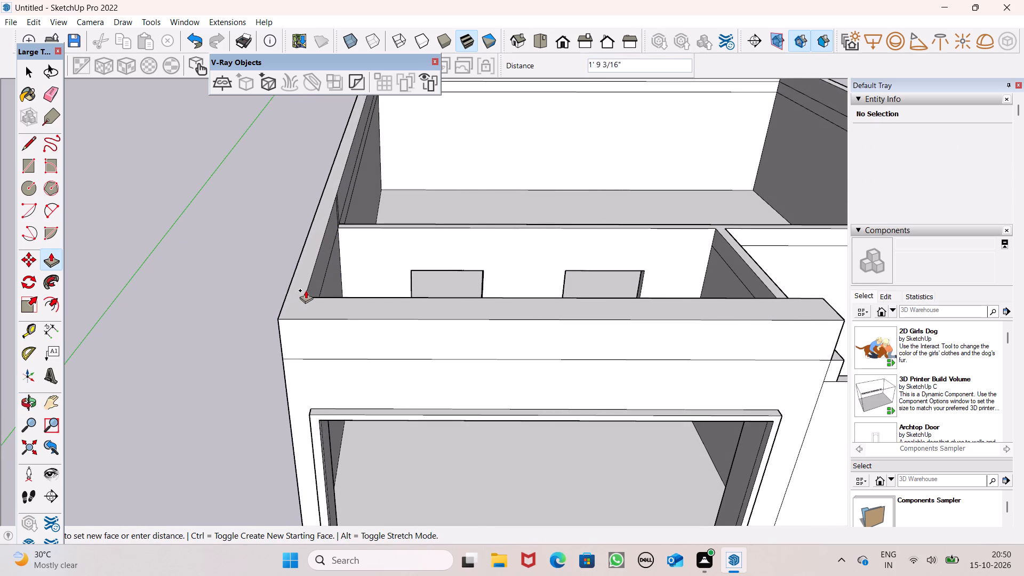
left_click_drag(306, 290, 307, 282)
key("1")
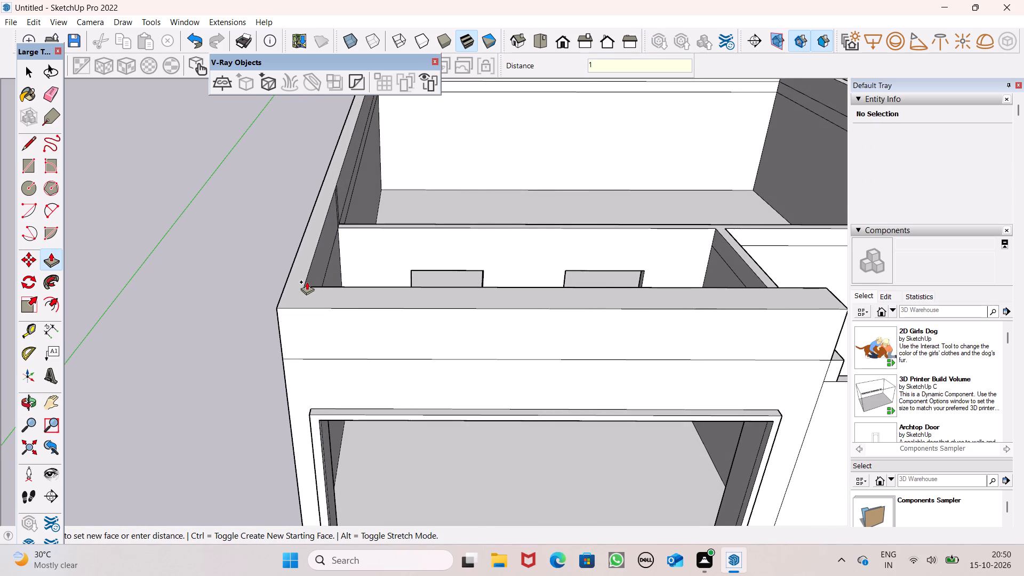
left_click_drag(307, 282, 311, 281)
key("apostrophe")
key("5")
key("shift+quotedbl")
key("Return")
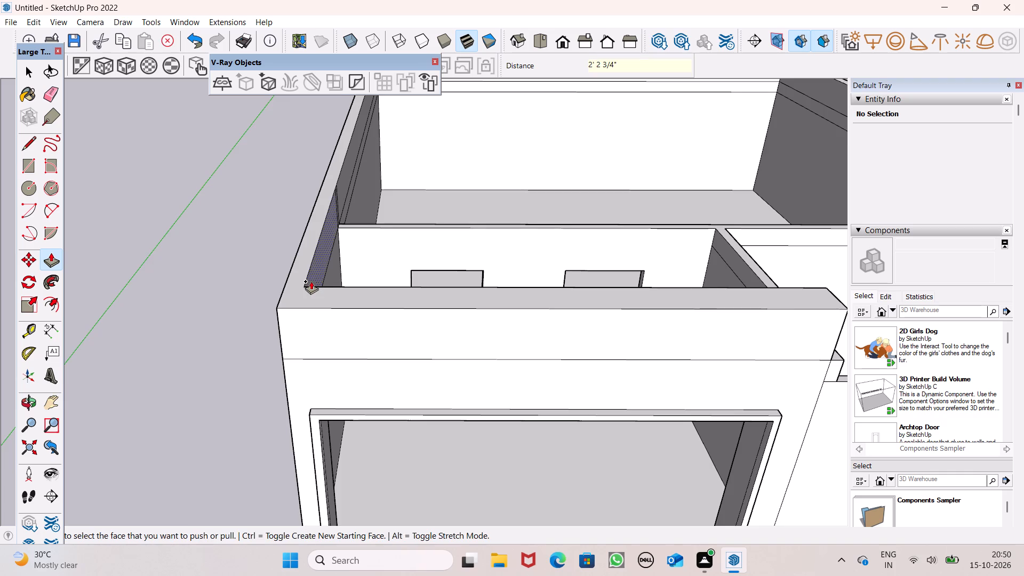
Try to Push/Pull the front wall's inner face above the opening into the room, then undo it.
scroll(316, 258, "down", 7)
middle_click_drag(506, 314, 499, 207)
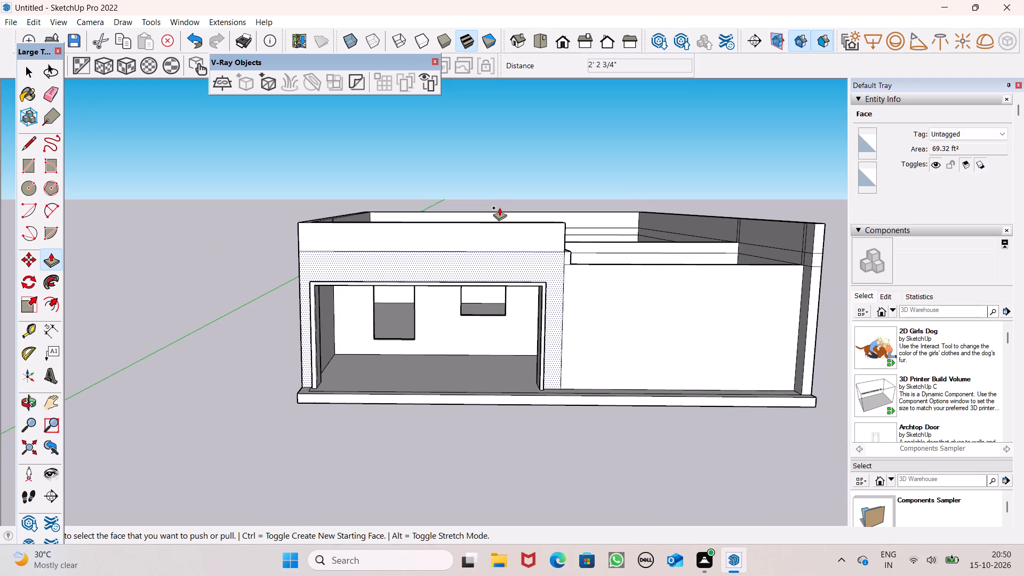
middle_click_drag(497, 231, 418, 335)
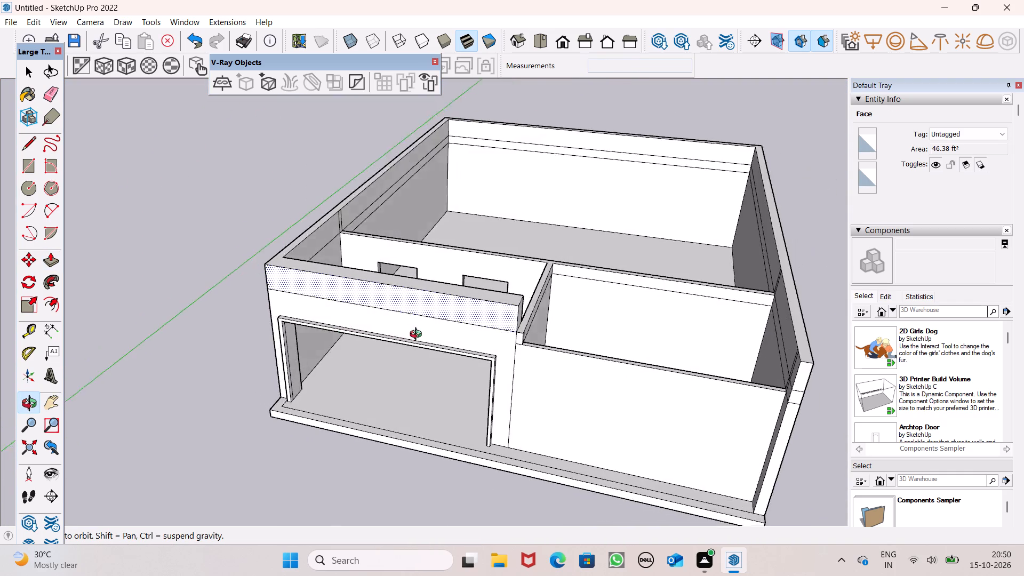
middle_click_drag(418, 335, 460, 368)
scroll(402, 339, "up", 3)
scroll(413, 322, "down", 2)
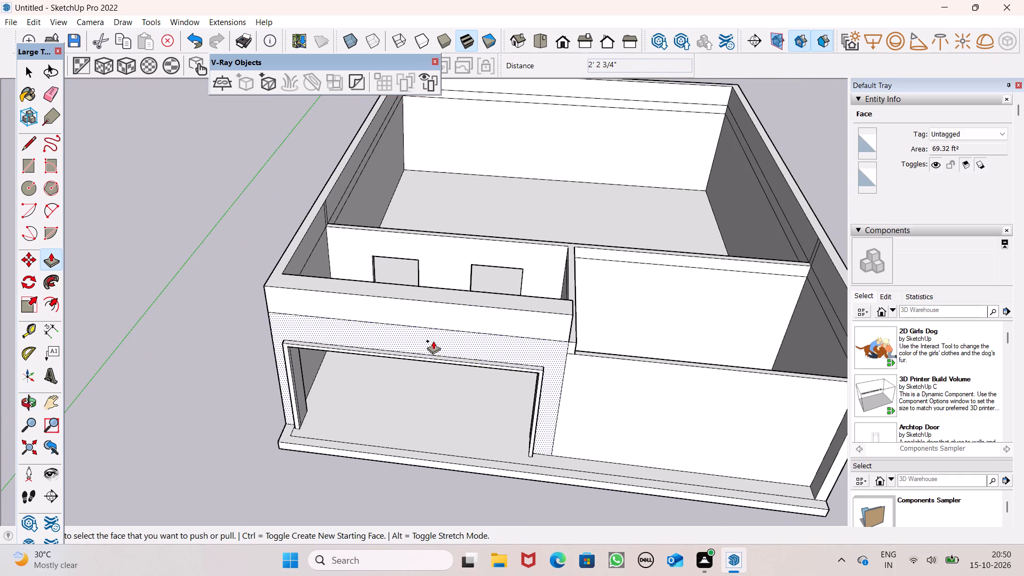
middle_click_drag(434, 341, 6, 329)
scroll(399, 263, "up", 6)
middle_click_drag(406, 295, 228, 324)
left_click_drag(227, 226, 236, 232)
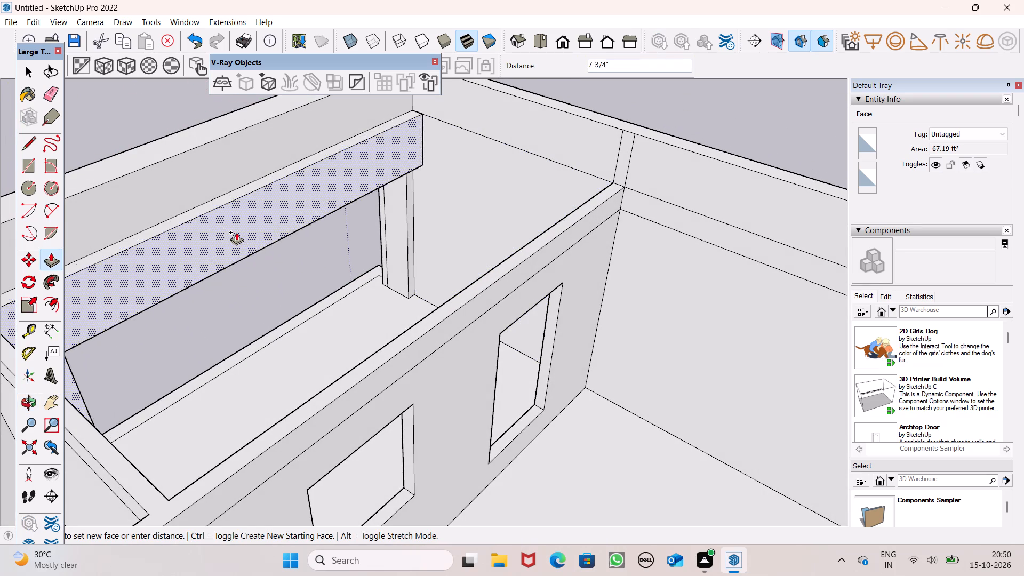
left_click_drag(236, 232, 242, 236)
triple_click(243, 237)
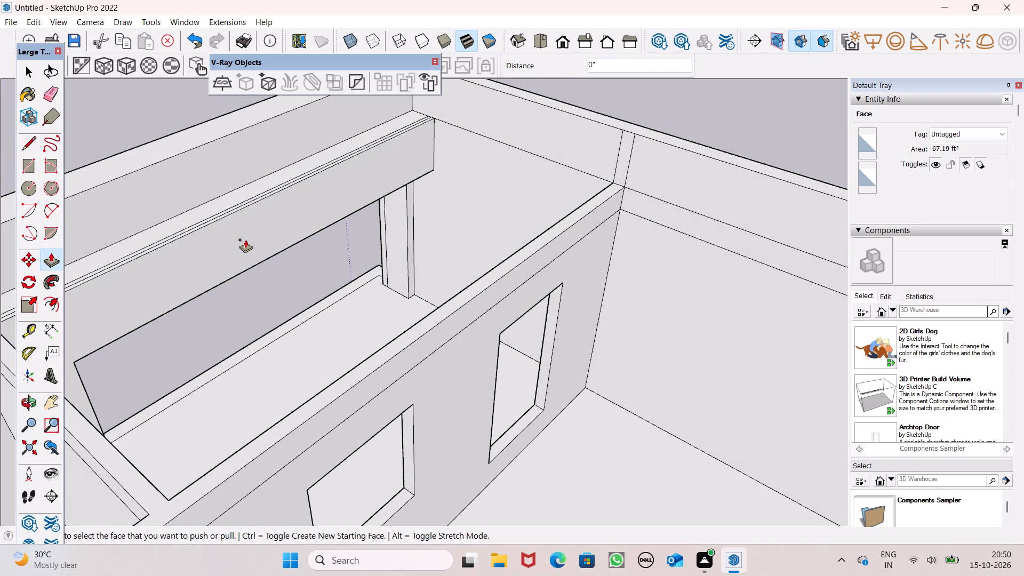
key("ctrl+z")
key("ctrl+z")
Push/Pull the narrow vertical strip at the end of the front wall's inner side into the room by just over 1'.
middle_click_drag(345, 284, 239, 281)
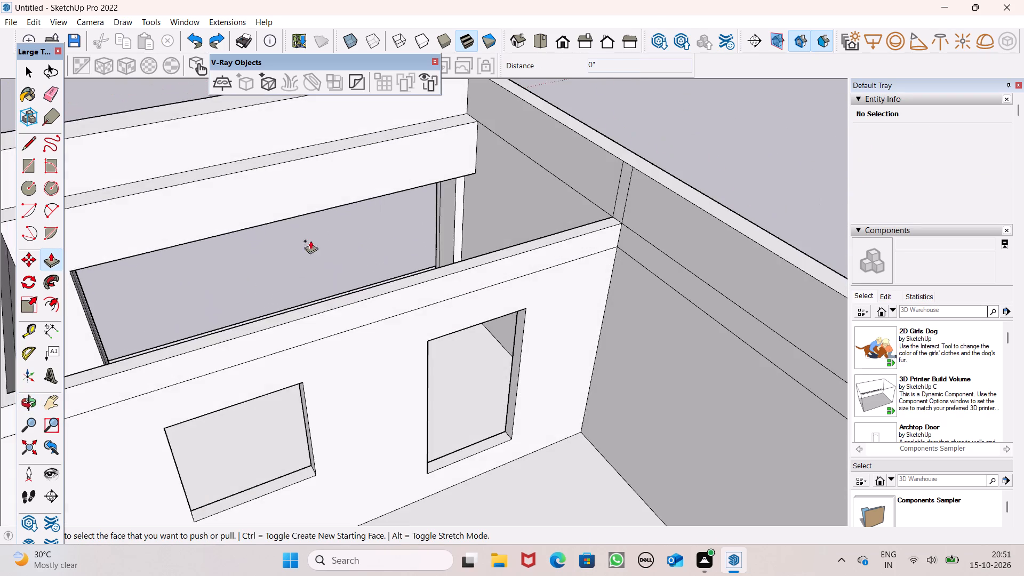
scroll(437, 202, "up", 3)
scroll(476, 223, "down", 6)
middle_click_drag(474, 233, 458, 289)
scroll(455, 250, "up", 1)
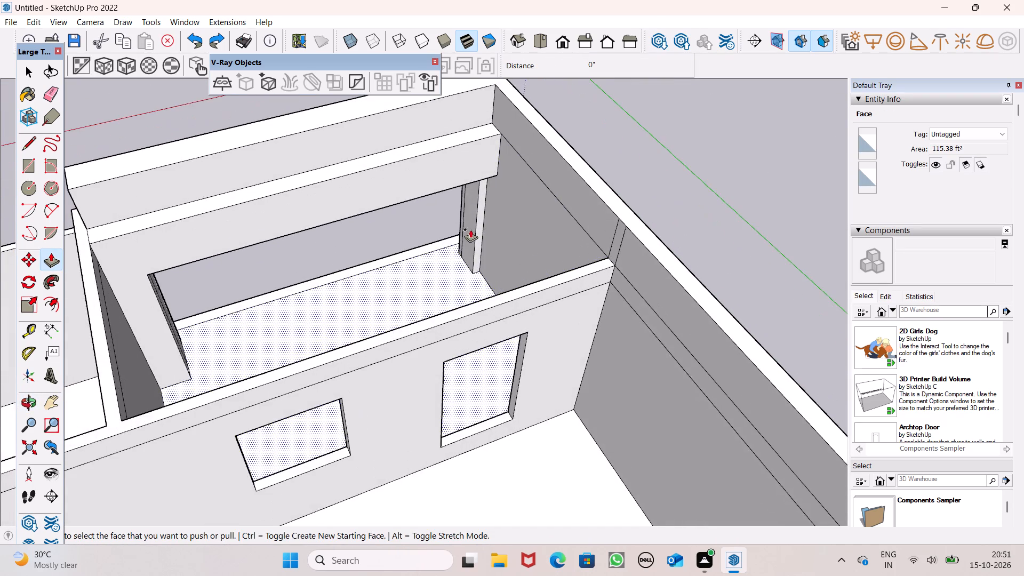
scroll(470, 229, "up", 1)
left_click_drag(485, 211, 493, 227, "ctrl")
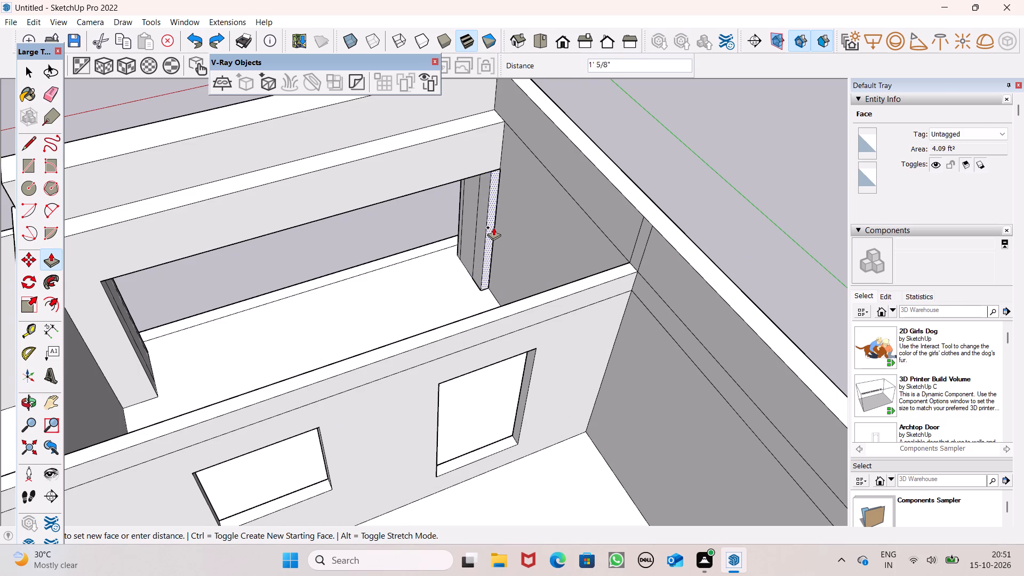
left_click_drag(493, 227, 498, 241, "ctrl")
Push/Pull the large inner face around the front opening into the room until it is level with the extended end strip.
left_click_drag(388, 180, 453, 206)
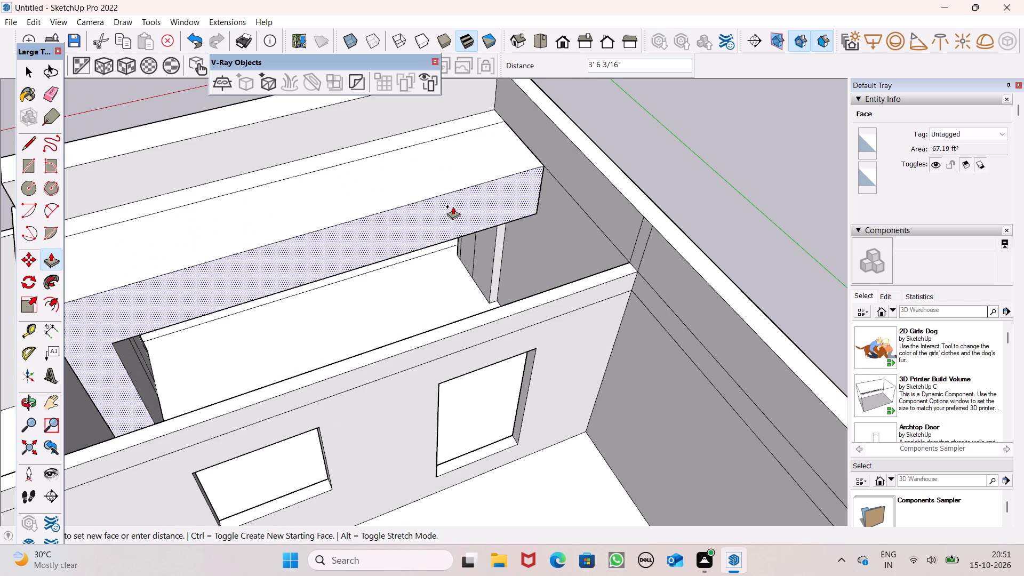
left_click_drag(453, 206, 501, 174)
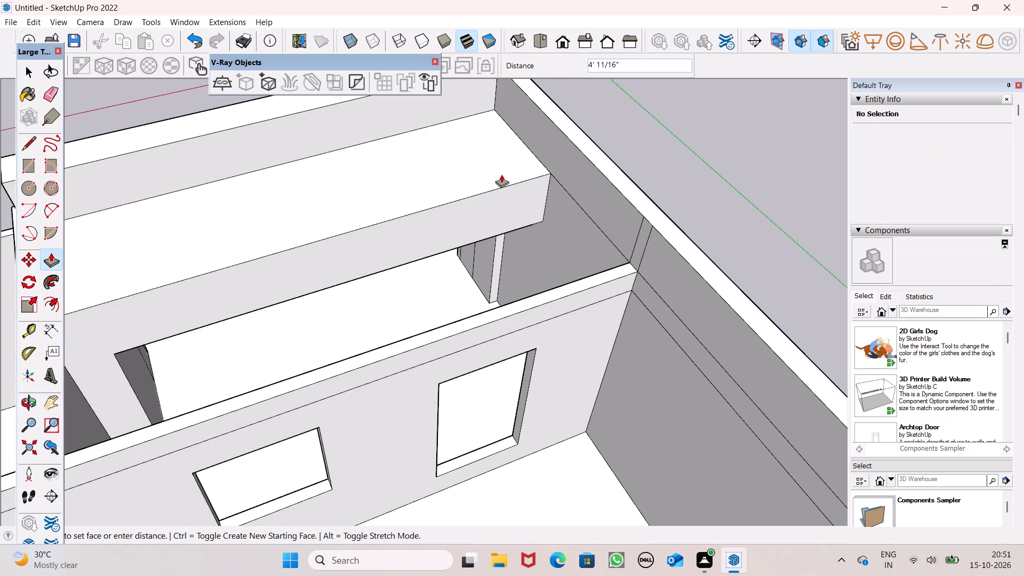
left_click_drag(501, 174, 429, 155)
left_click_drag(497, 172, 490, 188)
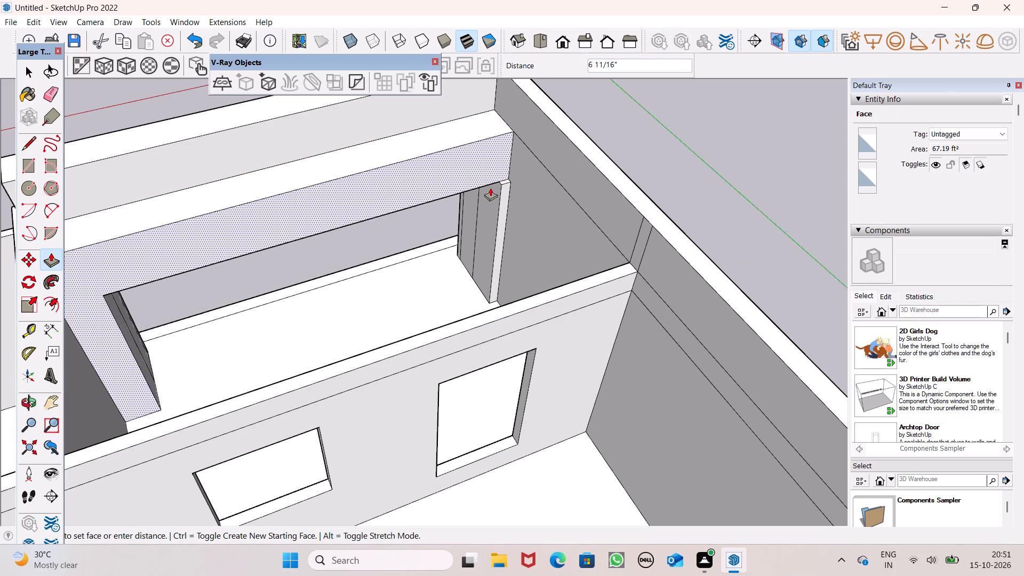
left_click_drag(490, 188, 492, 272)
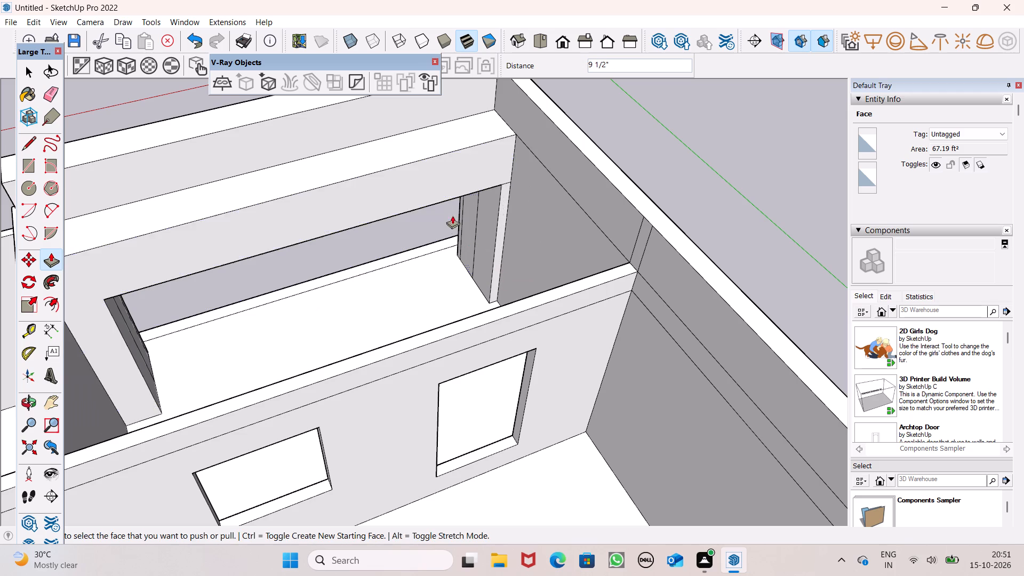
Push/Pull the outer front face around the opening's frame inward by about 1' 3 15/16", recessing it beneath the upper band.
scroll(446, 193, "down", 3)
middle_click_drag(347, 221, 723, 167)
middle_click_drag(249, 279, 628, 163)
scroll(566, 197, "up", 1)
scroll(552, 215, "down", 4)
middle_click_drag(550, 243, 552, 249)
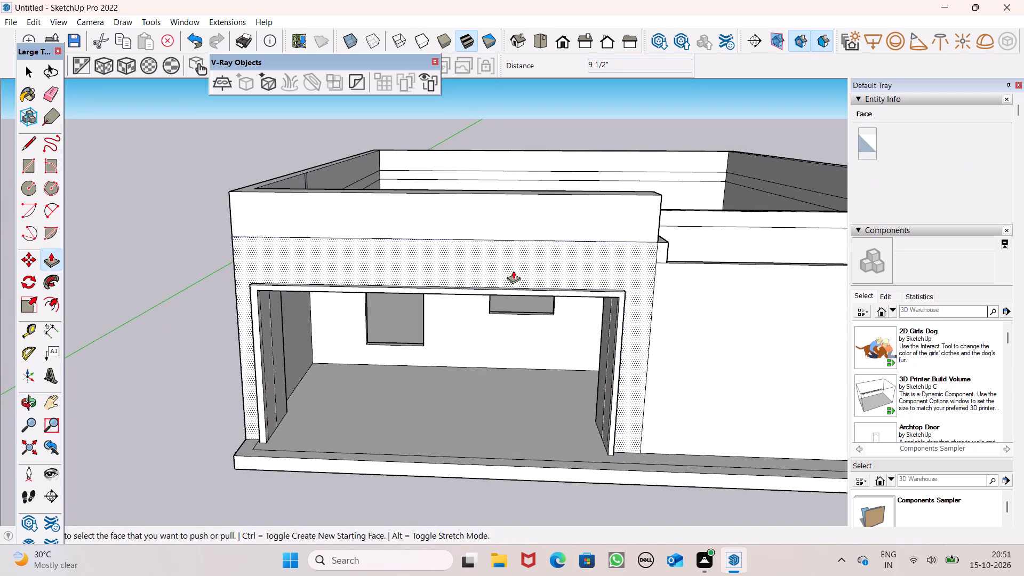
left_click_drag(513, 270, 516, 264)
scroll(513, 249, "down", 2)
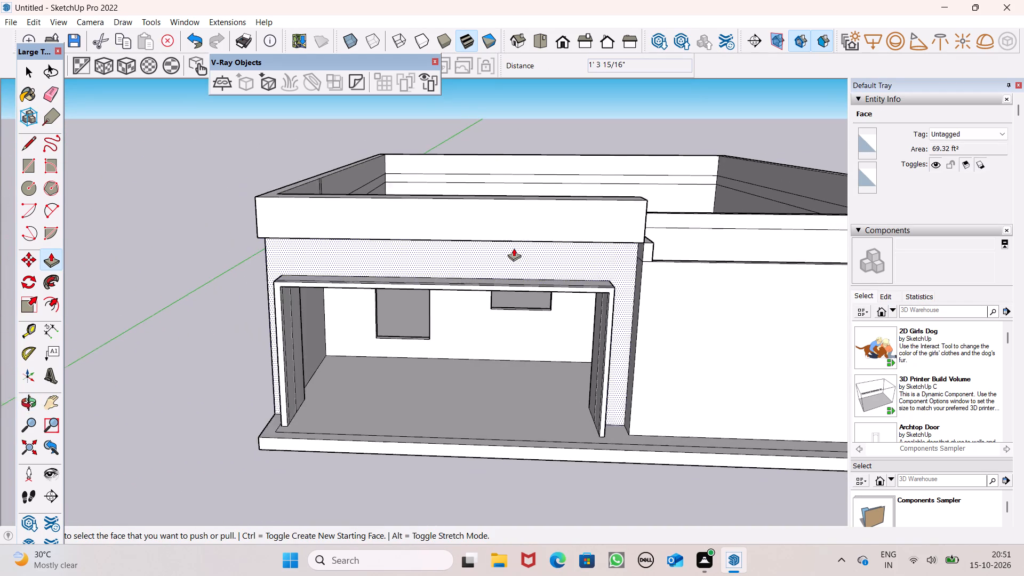
scroll(514, 248, "down", 2)
scroll(546, 253, "up", 1)
middle_click_drag(546, 253, 399, 299)
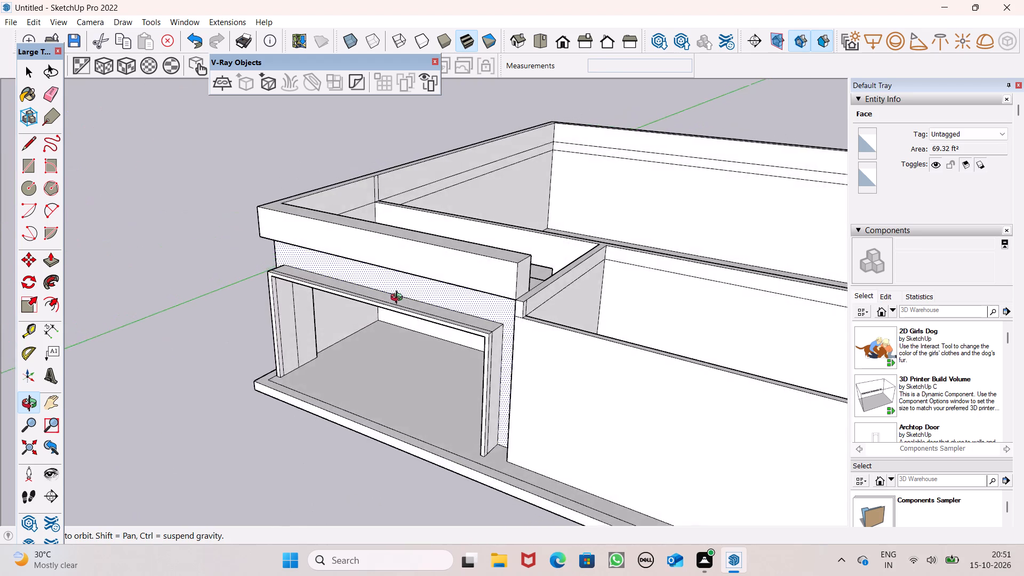
middle_click_drag(399, 299, 477, 282)
scroll(481, 282, "up", 4)
left_click_drag(481, 282, 491, 273)
key("space")
left_click(164, 240)
Push/Pull the front face of the projecting frame around the opening back by about 10 15/16".
scroll(603, 150, "down", 5)
middle_click_drag(617, 191, 595, 201)
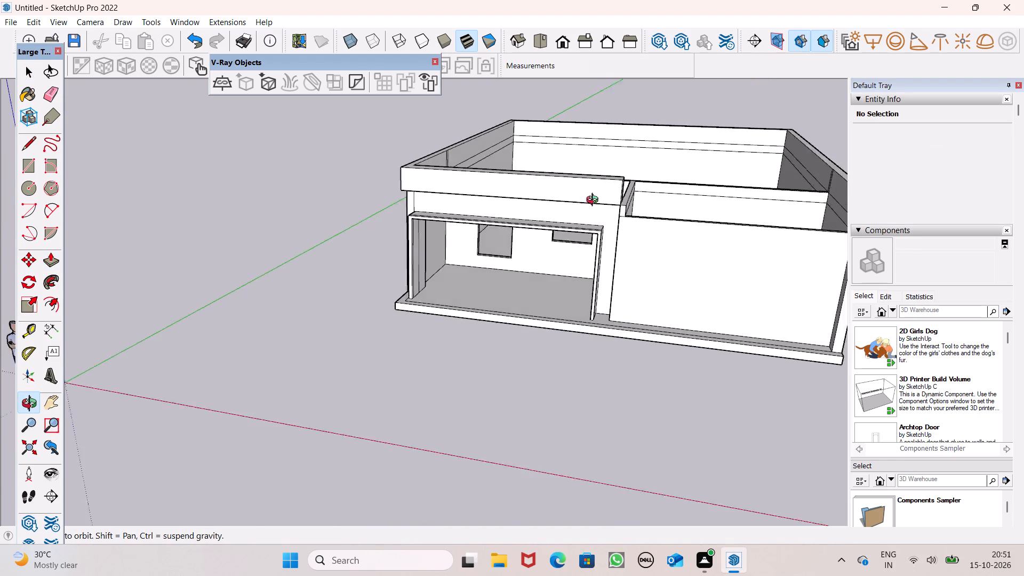
middle_click_drag(595, 201, 571, 225)
scroll(369, 207, "up", 1)
scroll(566, 225, "up", 4)
middle_click_drag(558, 229, 764, 230)
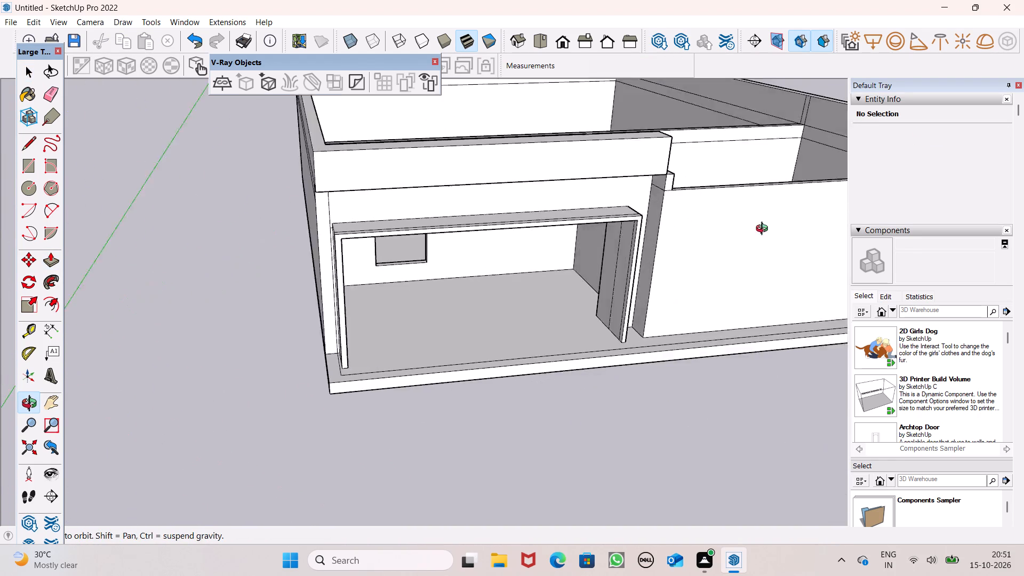
middle_click_drag(764, 230, 882, 171)
scroll(882, 175, "up", 1)
middle_click_drag(407, 276, 401, 291)
scroll(278, 249, "up", 3)
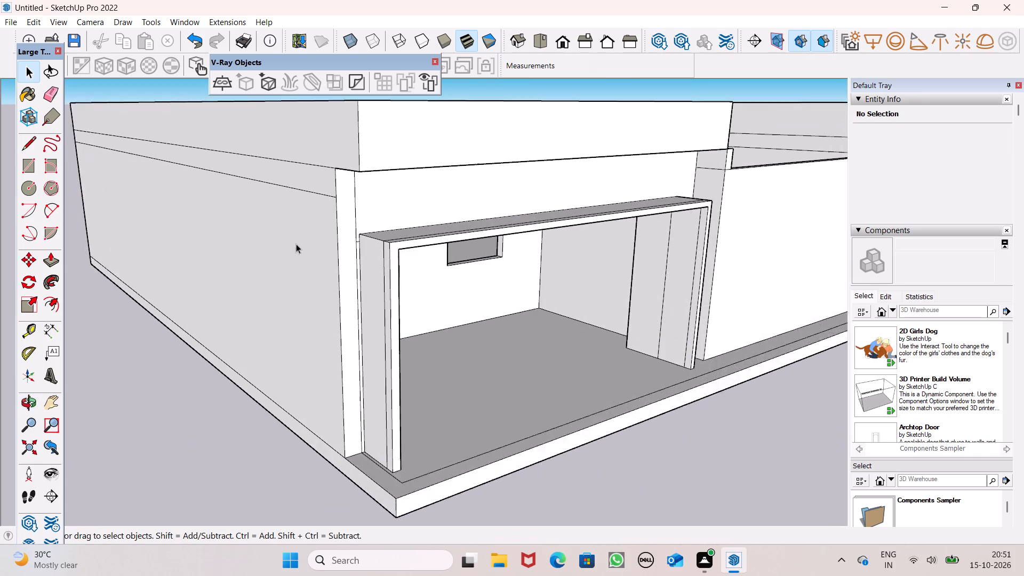
scroll(296, 244, "up", 2)
left_click(53, 267)
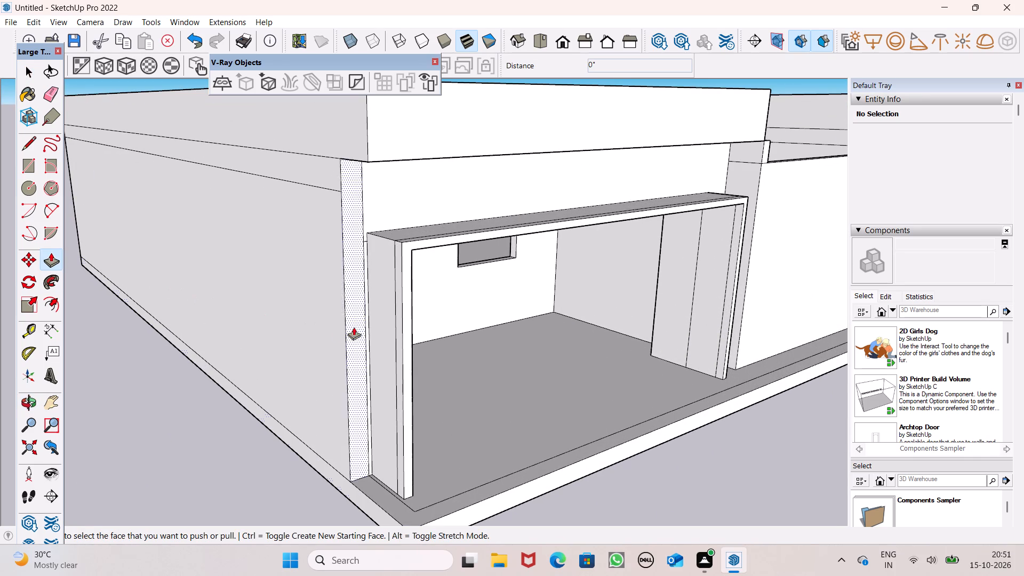
left_click_drag(411, 334, 405, 333)
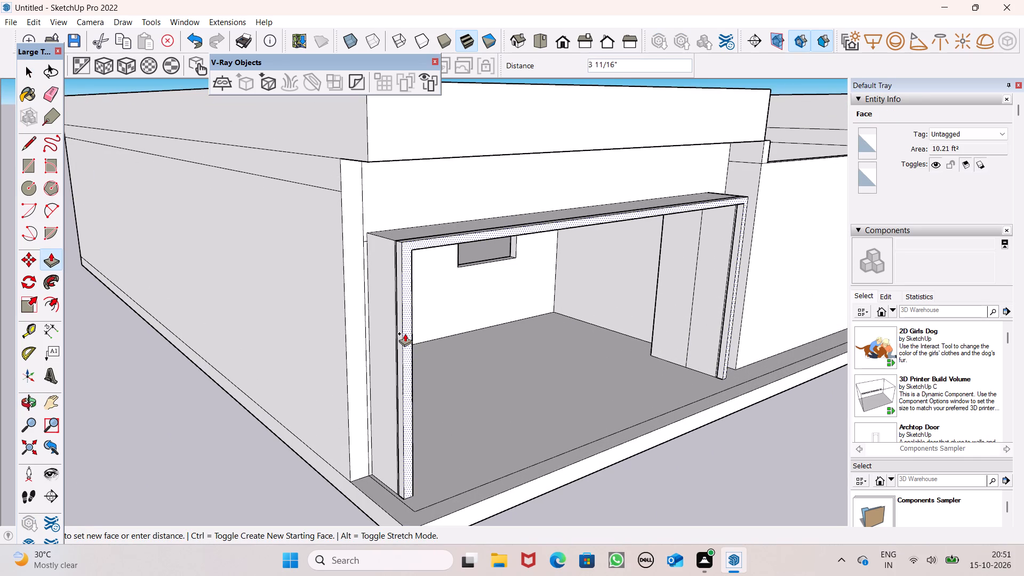
left_click_drag(405, 333, 392, 333)
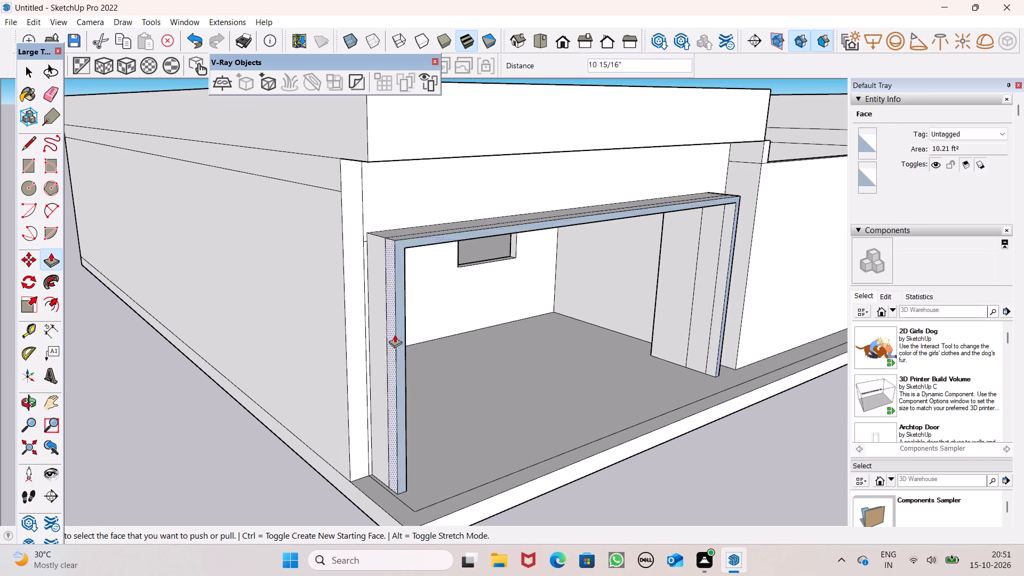
Undo the last two Push/Pull edits at the front opening.
key("ctrl+z")
key("ctrl+z")
key("space")
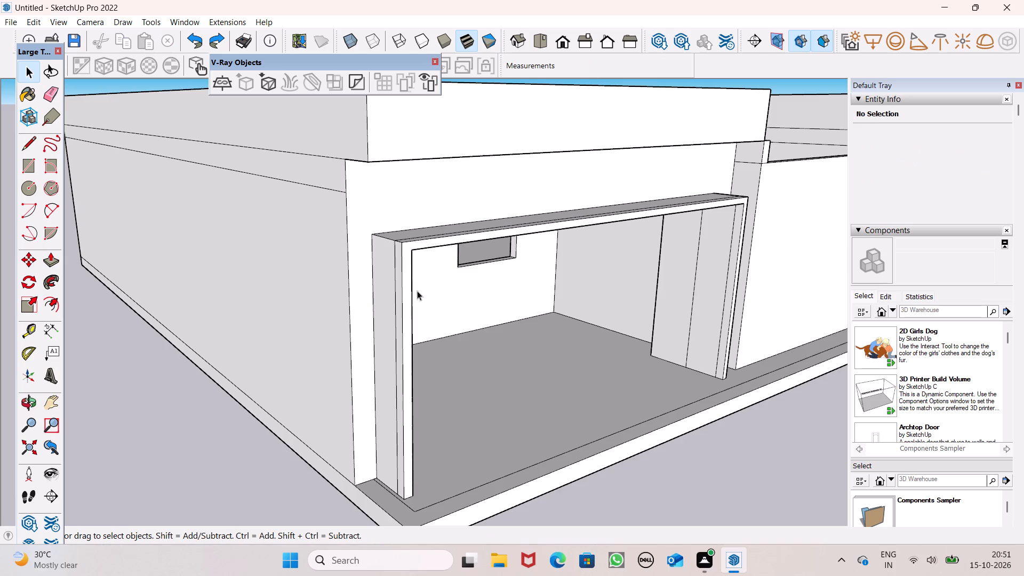
Push/Pull the front wall face around the projecting frame inward by about 3 5/8".
scroll(436, 274, "down", 4)
scroll(436, 278, "up", 1)
middle_click_drag(436, 278, 446, 330)
left_click(43, 258)
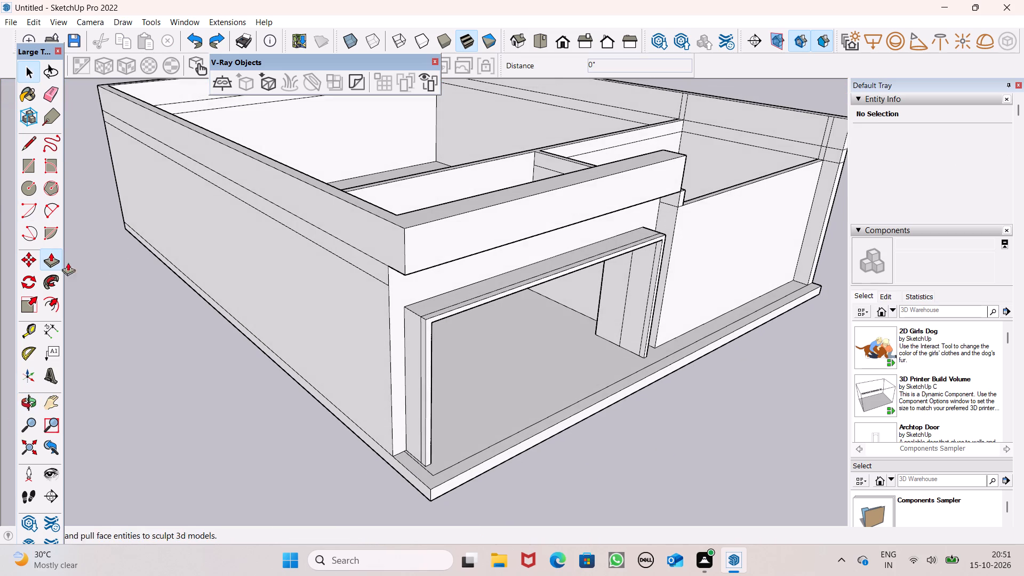
left_click_drag(397, 299, 388, 298)
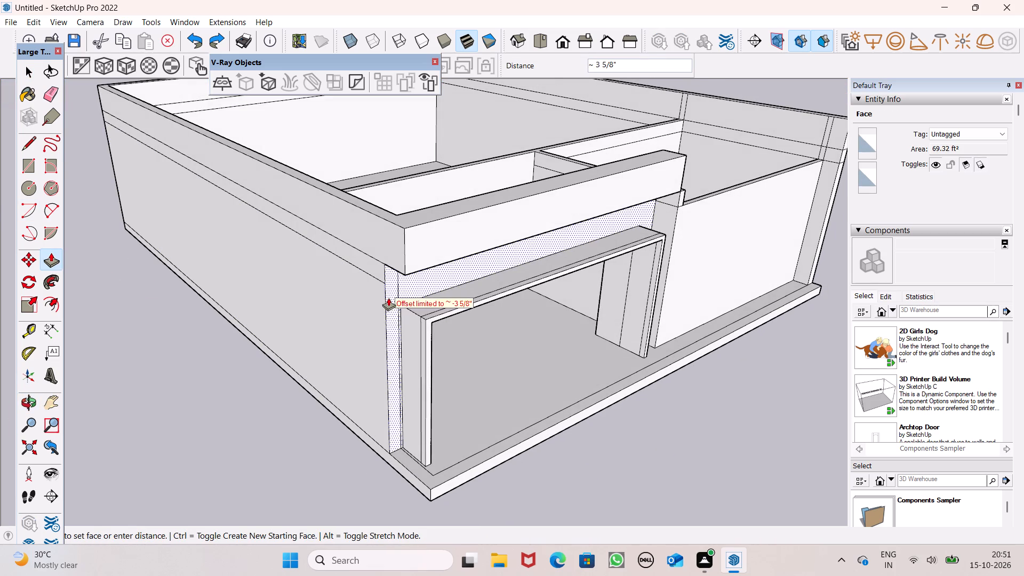
left_click_drag(388, 298, 383, 298)
left_click(382, 298)
key("ctrl+z")
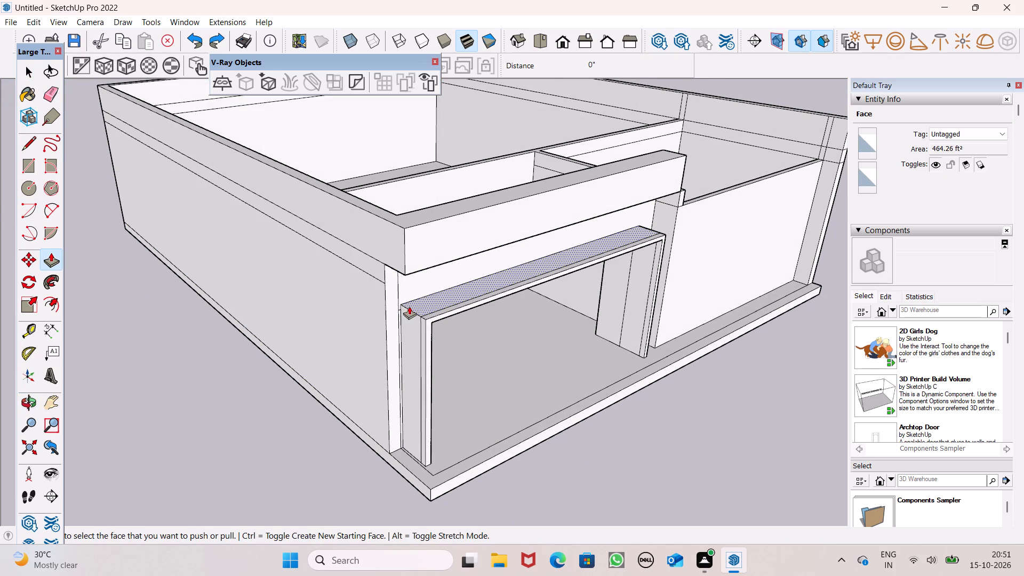
scroll(406, 306, "up", 5)
middle_click_drag(420, 337, 389, 303)
scroll(405, 328, "up", 1)
left_click_drag(389, 317, 392, 292)
key("space")
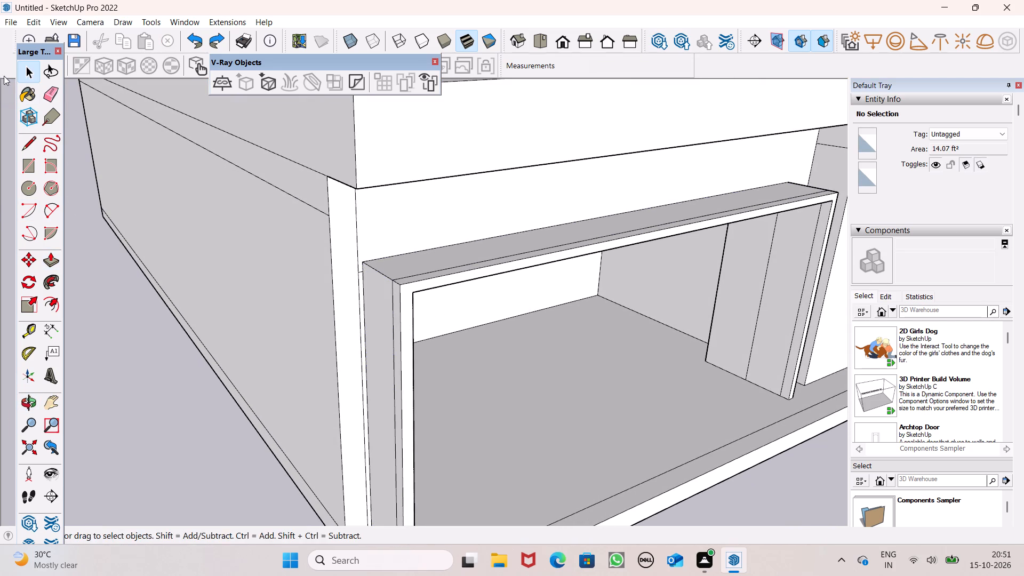
Erase the extra dividing edges on the frame's top and on the outer side of its left leg.
left_click(51, 92)
scroll(112, 121, "down", 3)
middle_click_drag(231, 198, 362, 258)
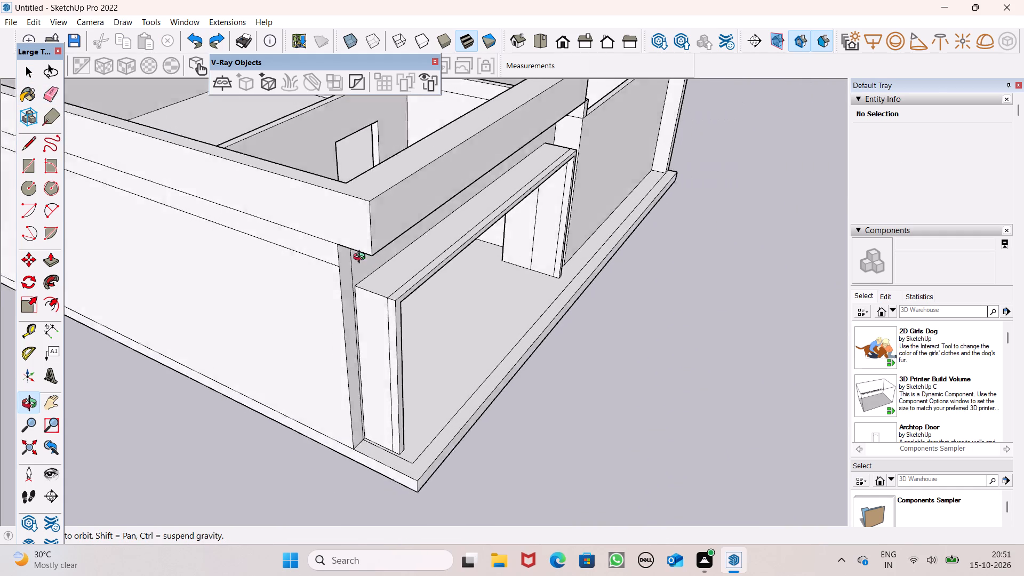
middle_click_drag(362, 258, 373, 258)
scroll(407, 294, "up", 5)
left_click_drag(414, 295, 405, 289)
scroll(406, 278, "down", 4)
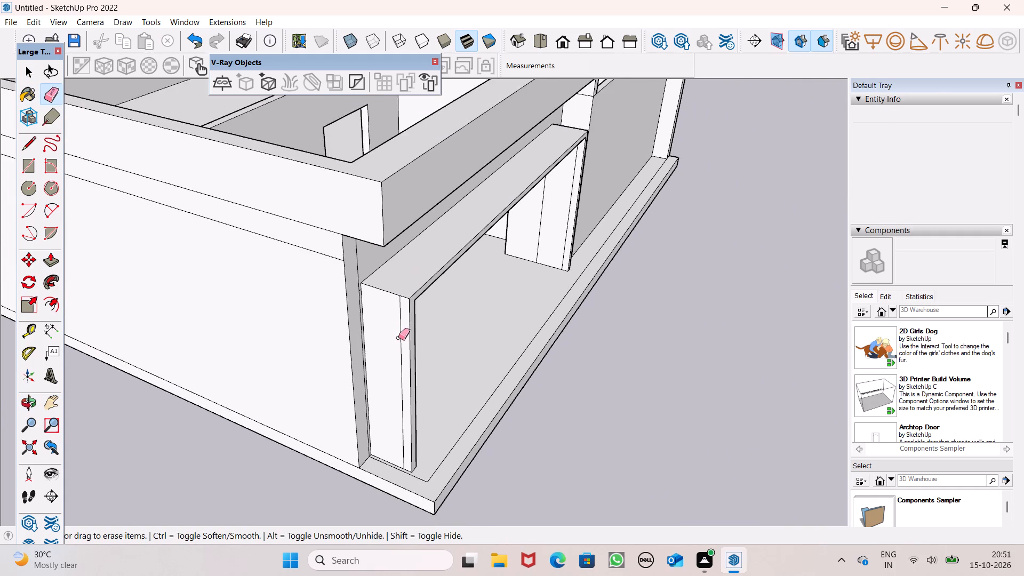
scroll(401, 337, "up", 7)
left_click_drag(402, 331, 394, 332)
scroll(461, 182, "down", 5)
Erase the dividing edge on the outer side of the frame's right leg and one on the inner side of its left leg.
middle_click_drag(483, 210, 294, 175)
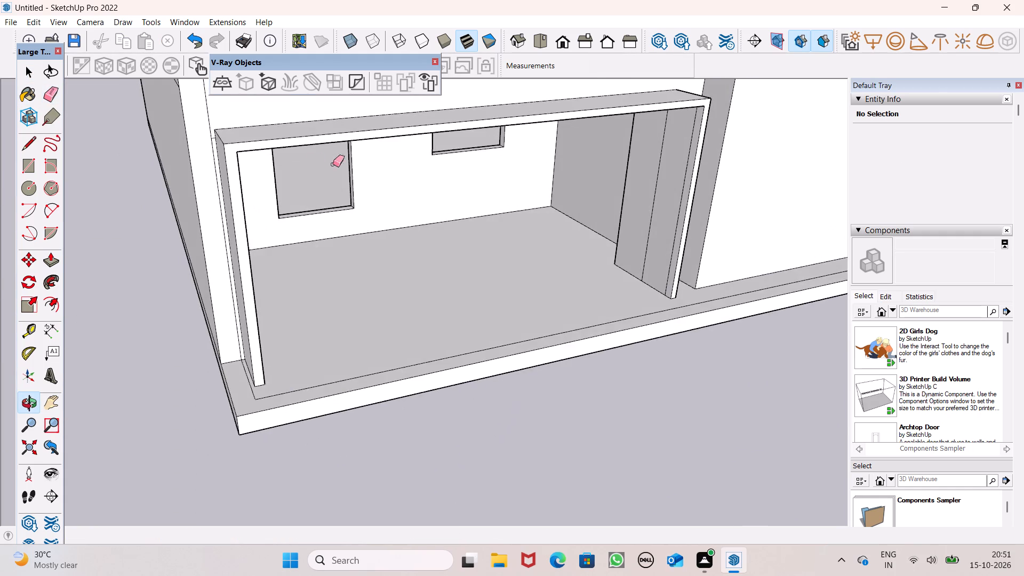
scroll(332, 173, "down", 5)
middle_click_drag(497, 196, 117, 166)
scroll(103, 166, "up", 1)
scroll(450, 184, "up", 3)
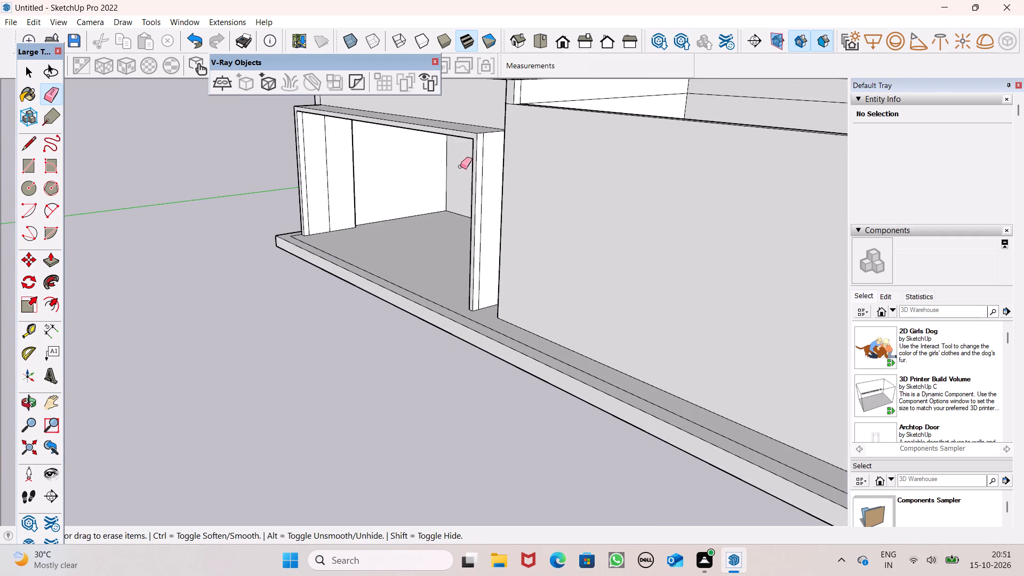
scroll(460, 166, "up", 2)
left_click(487, 152)
scroll(303, 167, "up", 3)
left_click(277, 157)
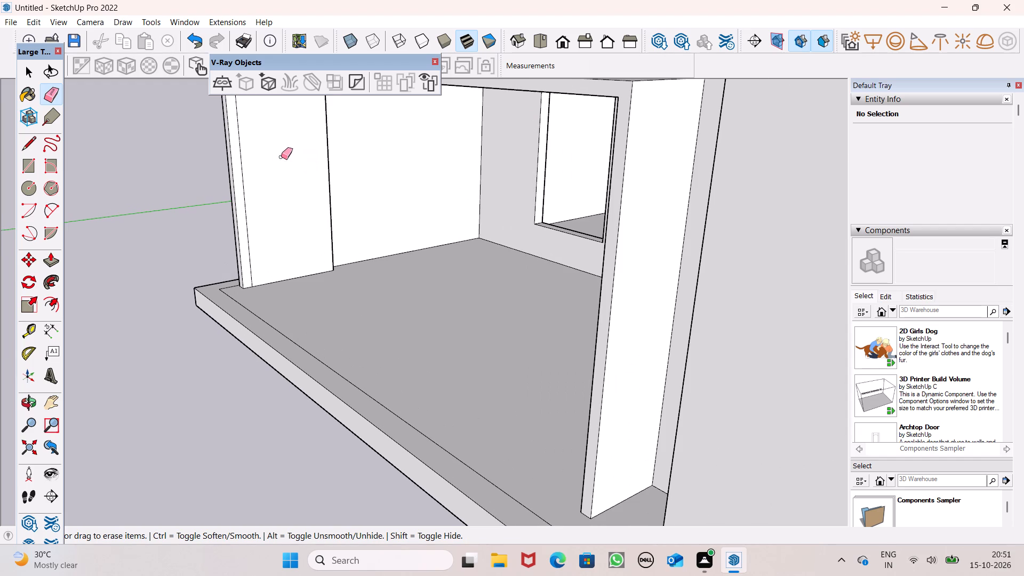
Erase the remaining vertical dividing edges on the inner sides of the frame's right and left legs.
scroll(276, 169, "down", 5)
middle_click_drag(275, 250, 684, 230)
scroll(415, 165, "up", 2)
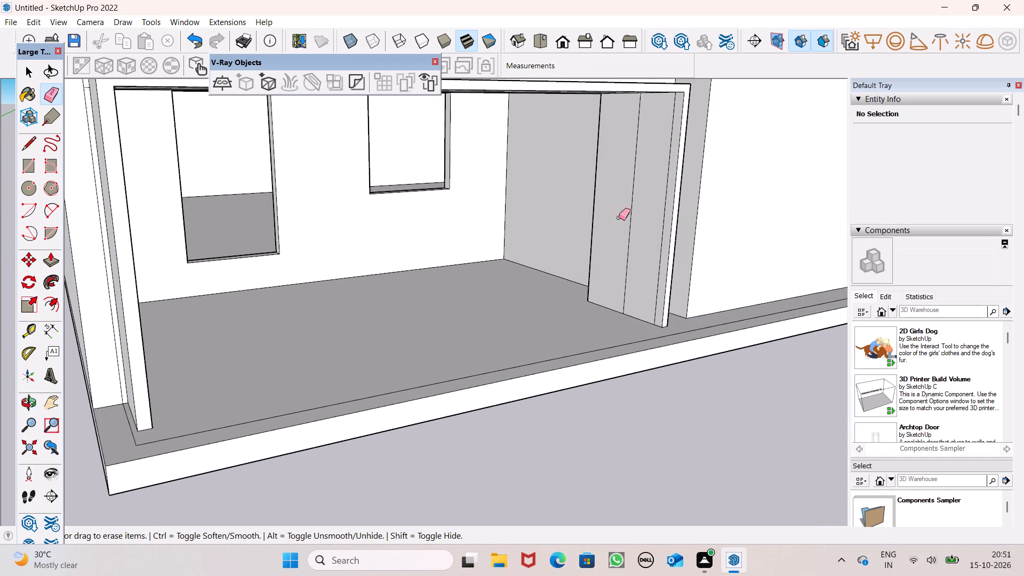
left_click_drag(633, 219, 620, 224)
left_click_drag(665, 214, 659, 214)
scroll(606, 146, "down", 7)
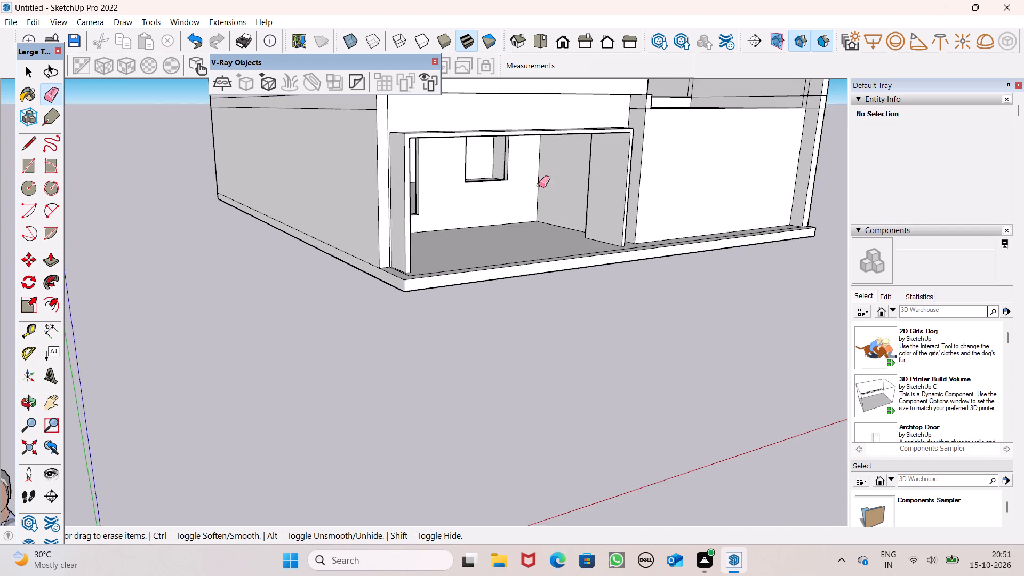
middle_click_drag(432, 198, 153, 245)
scroll(253, 245, "up", 2)
left_click_drag(260, 238, 259, 241)
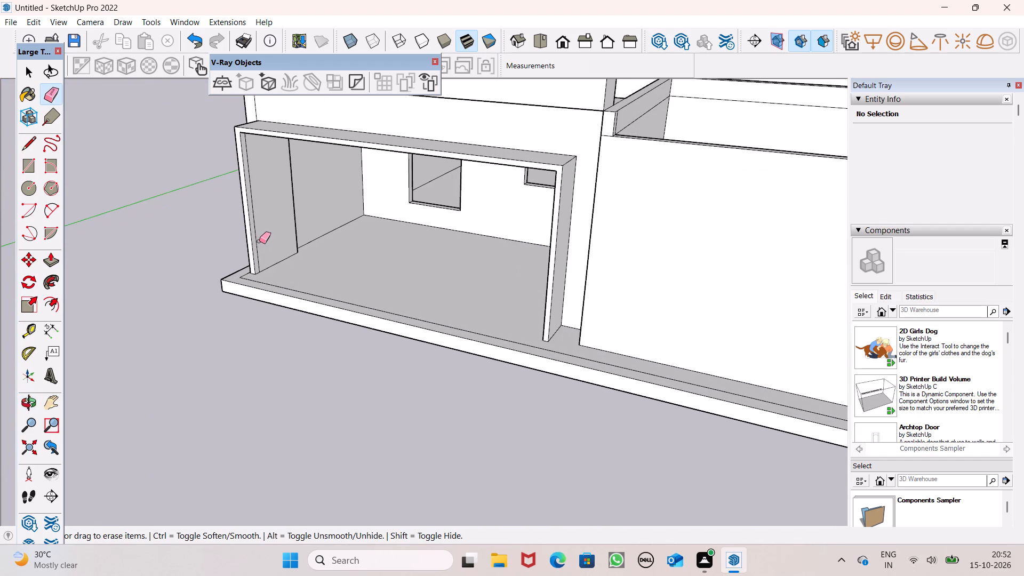
left_click_drag(259, 241, 255, 242)
key("space")
Push/Pull the front face of the frame around the opening back by about 1' 1 7/8".
scroll(327, 211, "down", 6)
middle_click_drag(453, 227, 709, 187)
scroll(236, 173, "up", 1)
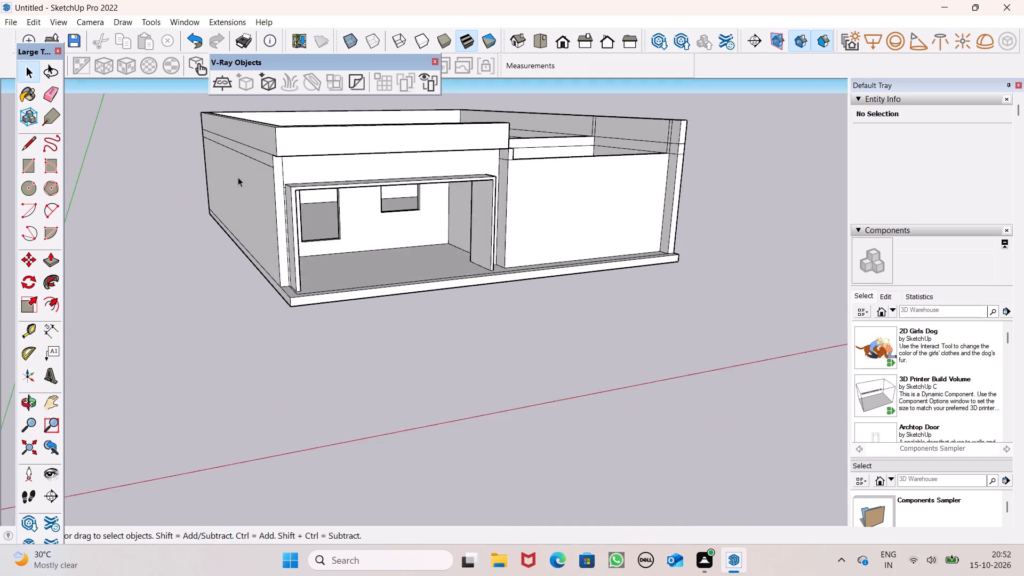
scroll(238, 177, "up", 1)
middle_click_drag(239, 181, 245, 197)
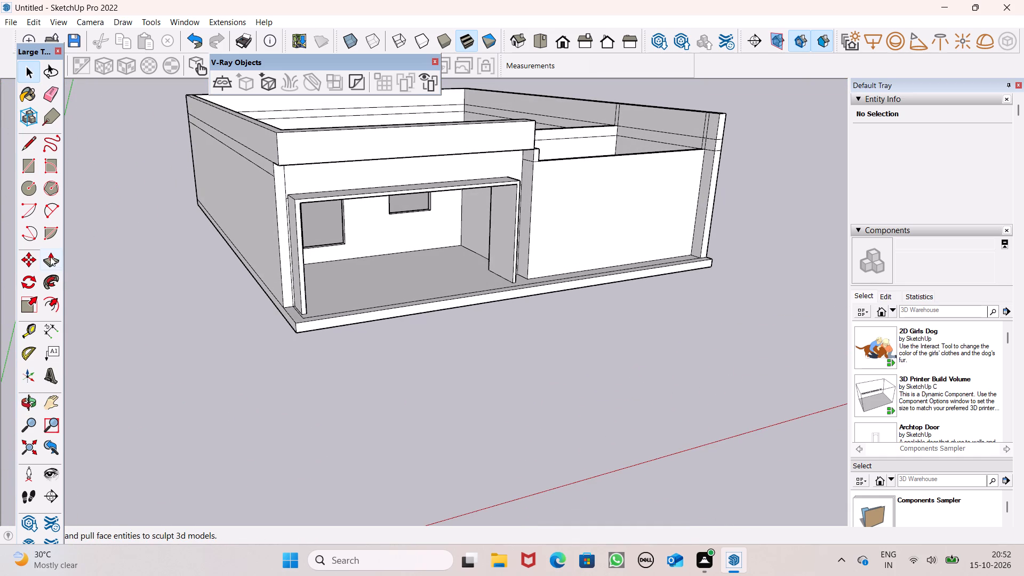
left_click(49, 257)
scroll(292, 197, "up", 4)
left_click_drag(302, 216, 301, 216)
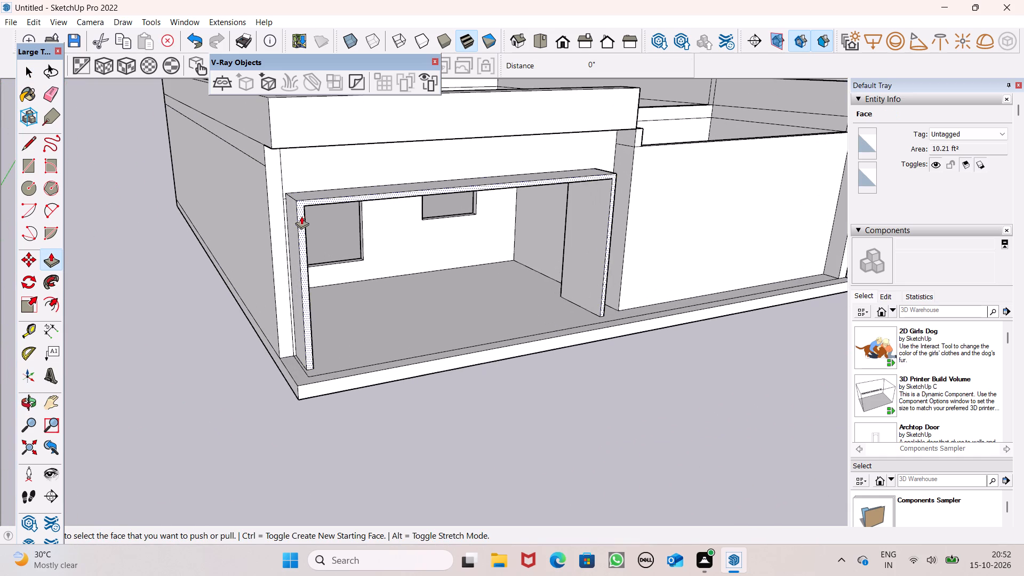
left_click_drag(301, 216, 292, 217)
Erase the leftover strip face and stray edges projecting in front of the shortened frame's top beam.
scroll(283, 166, "down", 3)
middle_click_drag(285, 199, 286, 202)
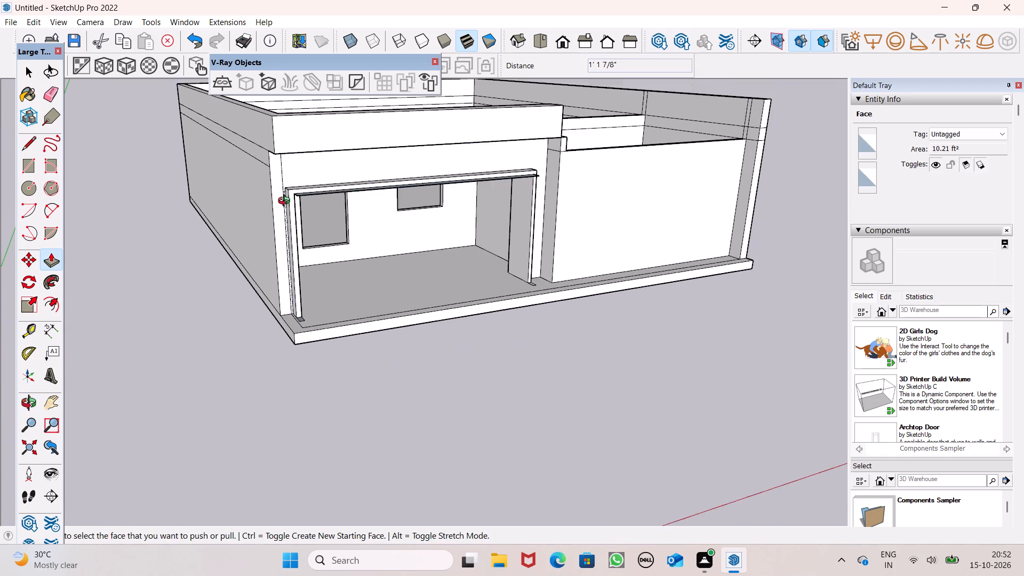
middle_click_drag(286, 202, 214, 285)
scroll(287, 238, "up", 6)
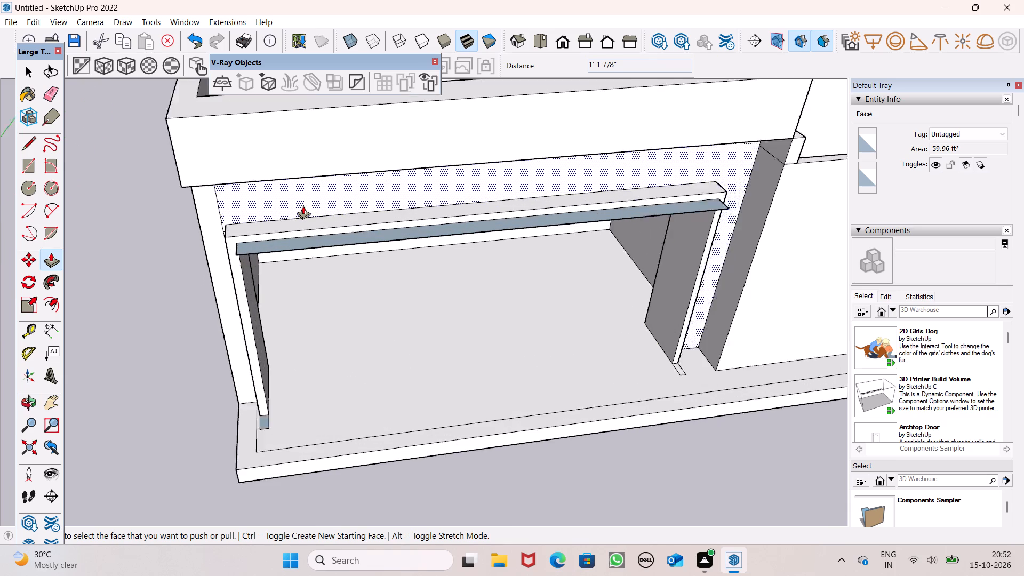
scroll(303, 206, "up", 3)
key("space")
left_click(57, 100)
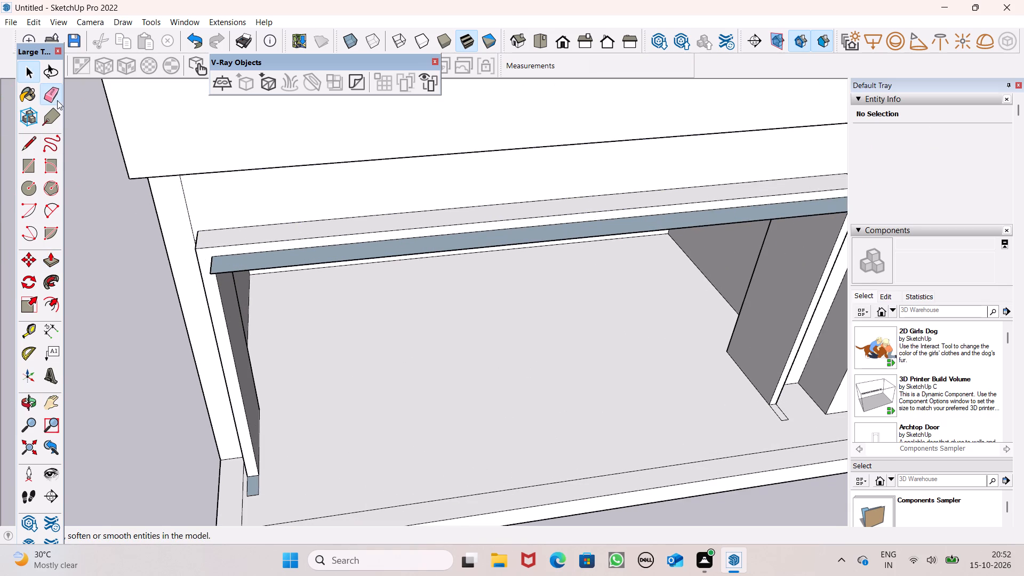
left_click_drag(237, 270, 229, 273)
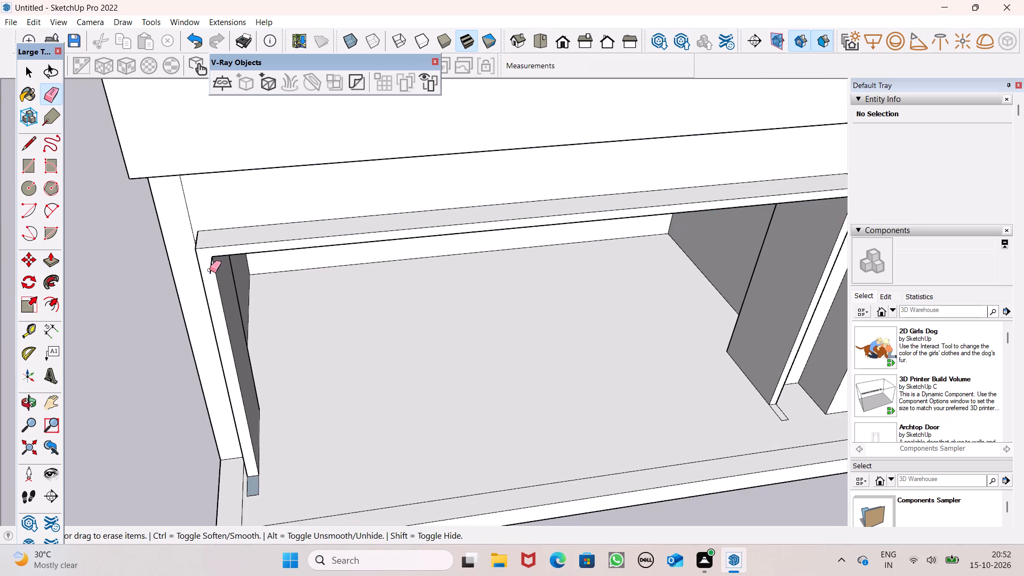
left_click(210, 270)
scroll(117, 263, "down", 6)
scroll(467, 254, "up", 6)
middle_click_drag(491, 244, 448, 267)
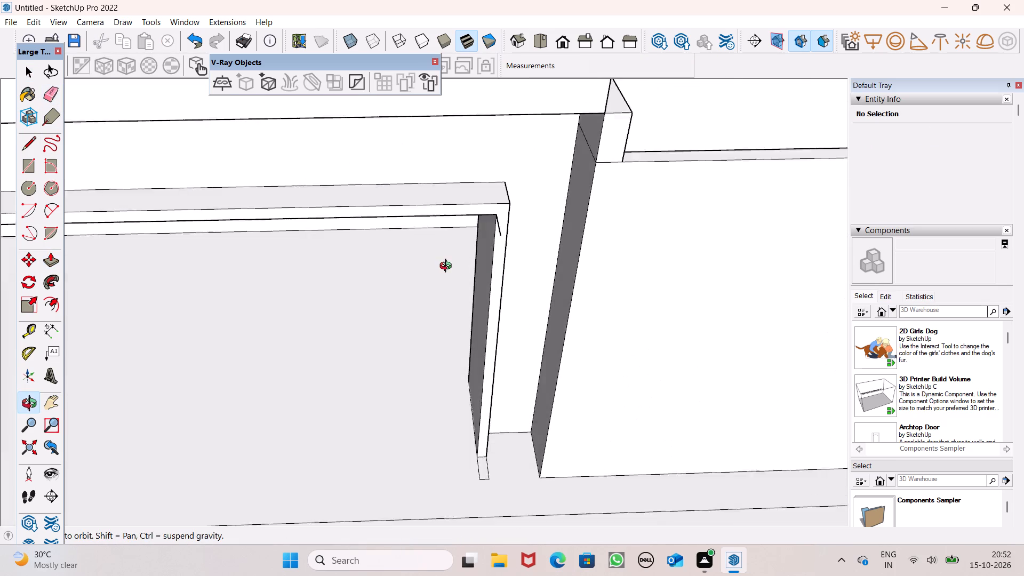
middle_click_drag(448, 267, 441, 269)
scroll(438, 265, "up", 3)
left_click(537, 219)
scroll(515, 174, "down", 7)
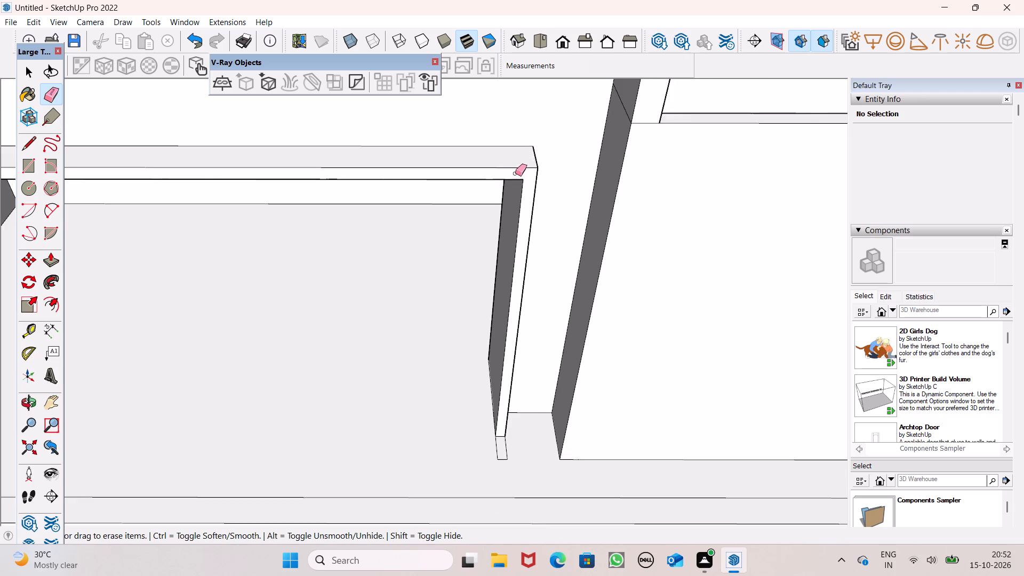
Erase the leftover footprint outline on the slab at the base of the frame's right leg.
scroll(515, 173, "down", 4)
middle_click_drag(532, 405, 385, 441)
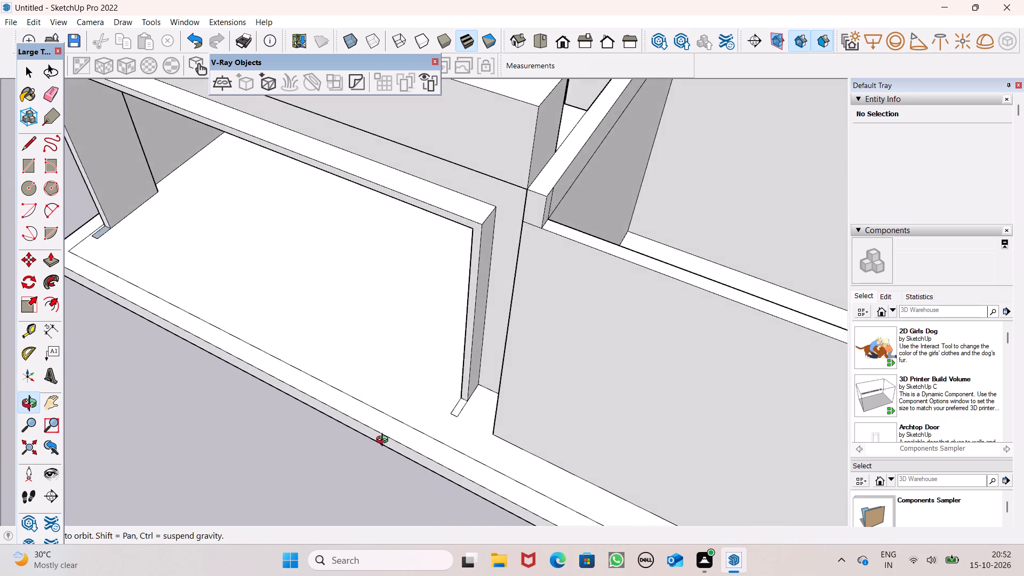
middle_click_drag(385, 441, 386, 440)
scroll(452, 409, "up", 4)
left_click_drag(461, 412, 454, 416)
scroll(462, 391, "down", 6)
scroll(463, 339, "down", 4)
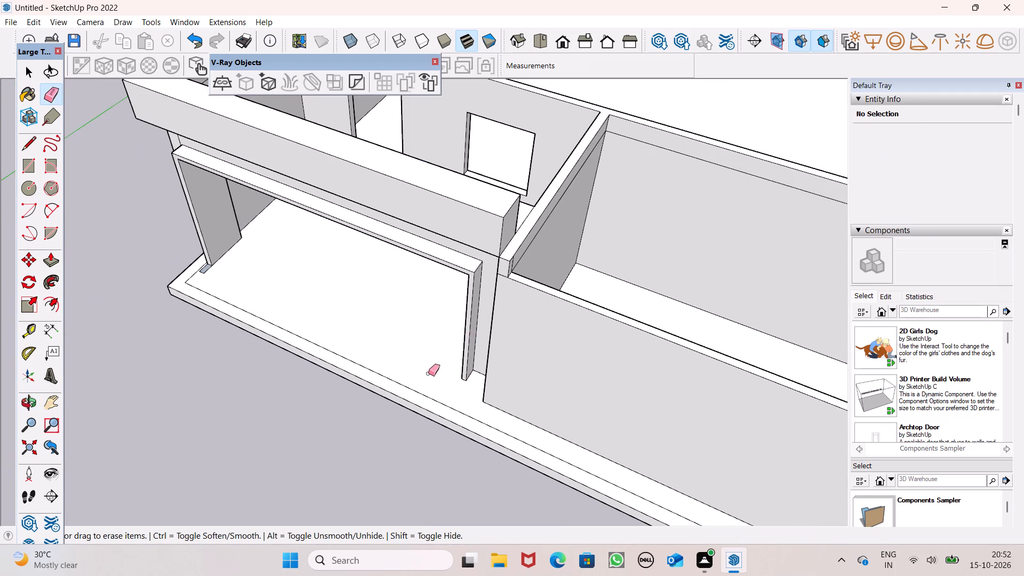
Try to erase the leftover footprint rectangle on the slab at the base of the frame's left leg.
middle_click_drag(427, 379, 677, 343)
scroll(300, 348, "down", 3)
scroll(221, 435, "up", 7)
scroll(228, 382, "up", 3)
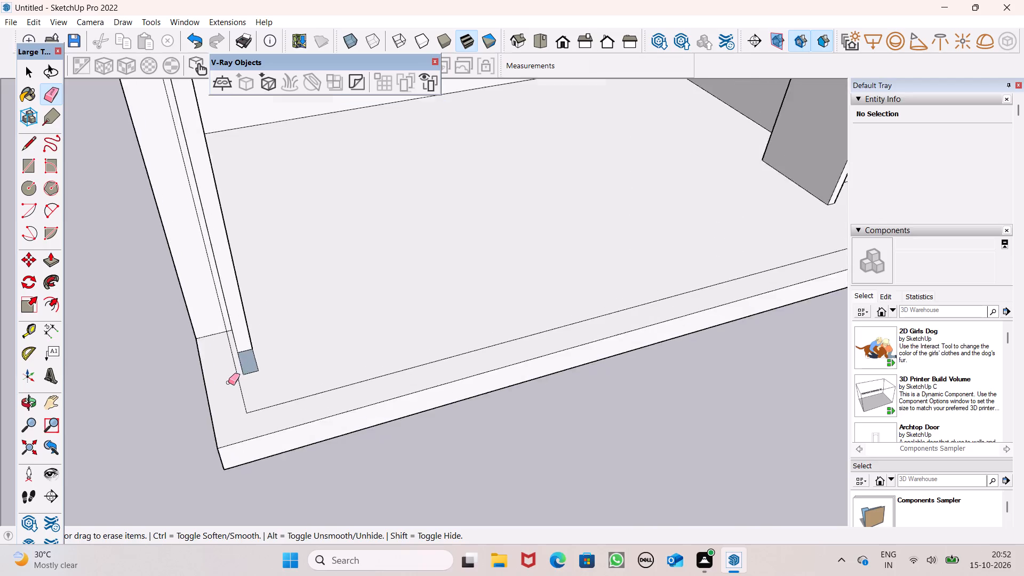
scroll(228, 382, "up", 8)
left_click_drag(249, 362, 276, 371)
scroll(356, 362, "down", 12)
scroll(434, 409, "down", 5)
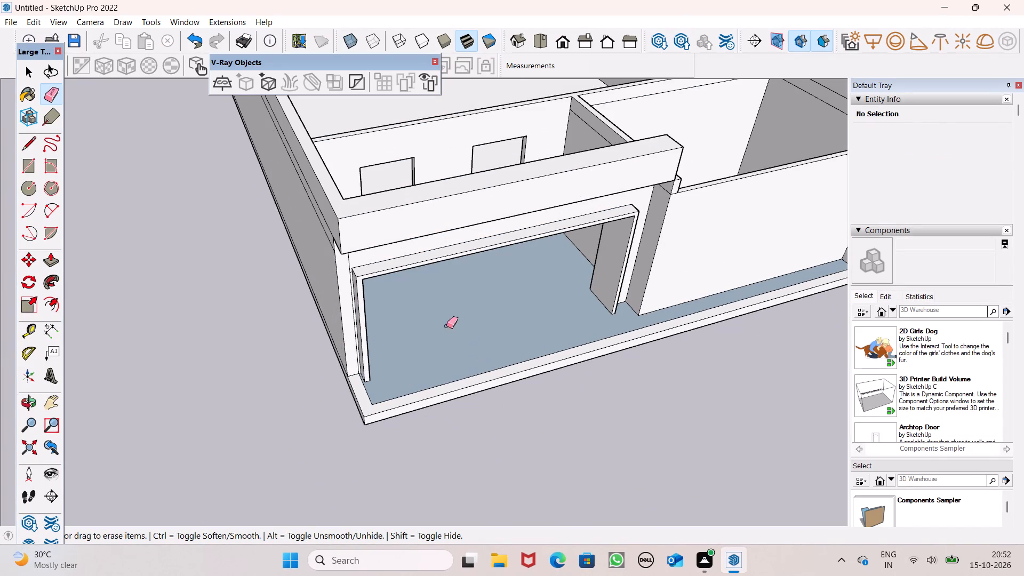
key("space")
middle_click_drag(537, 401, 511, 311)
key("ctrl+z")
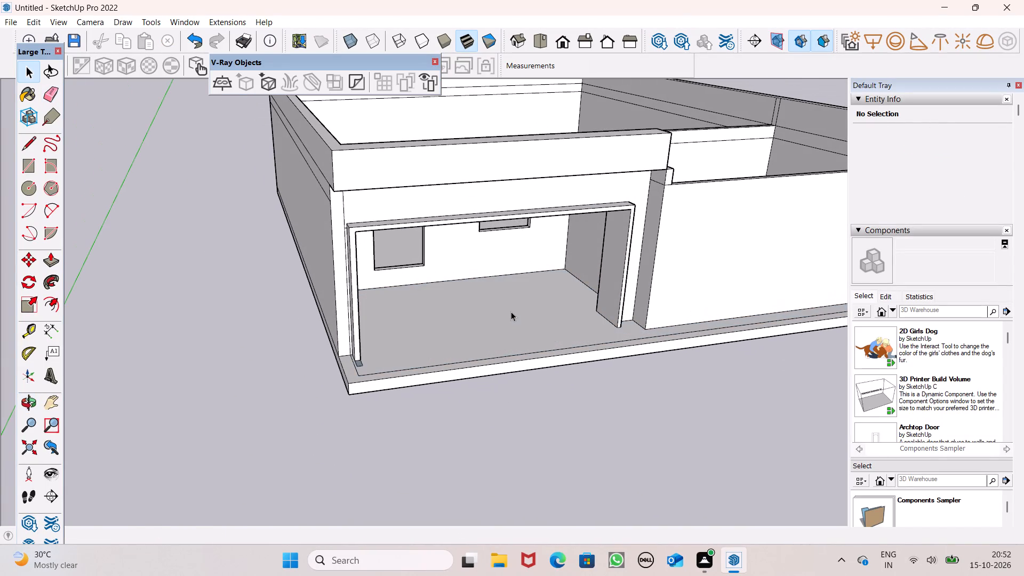
Erase the short stray edge between the front wall's corner and the upper end of the frame's left leg.
scroll(573, 274, "down", 2)
middle_click_drag(571, 284, 570, 372)
scroll(571, 379, "up", 1)
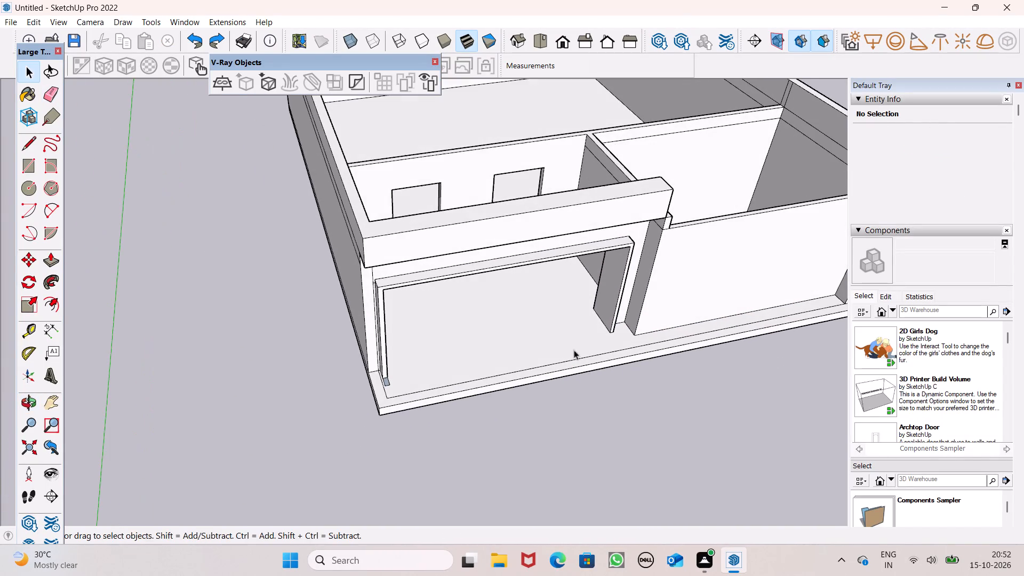
middle_click_drag(460, 308, 591, 318)
scroll(457, 293, "up", 1)
middle_click_drag(467, 297, 539, 265)
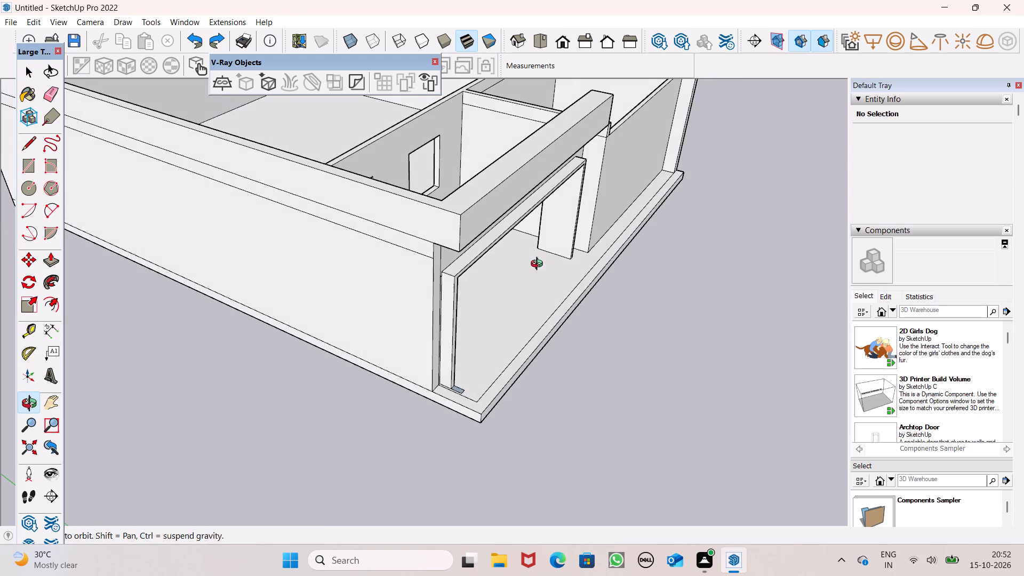
middle_click_drag(539, 265, 426, 234)
scroll(403, 244, "up", 12)
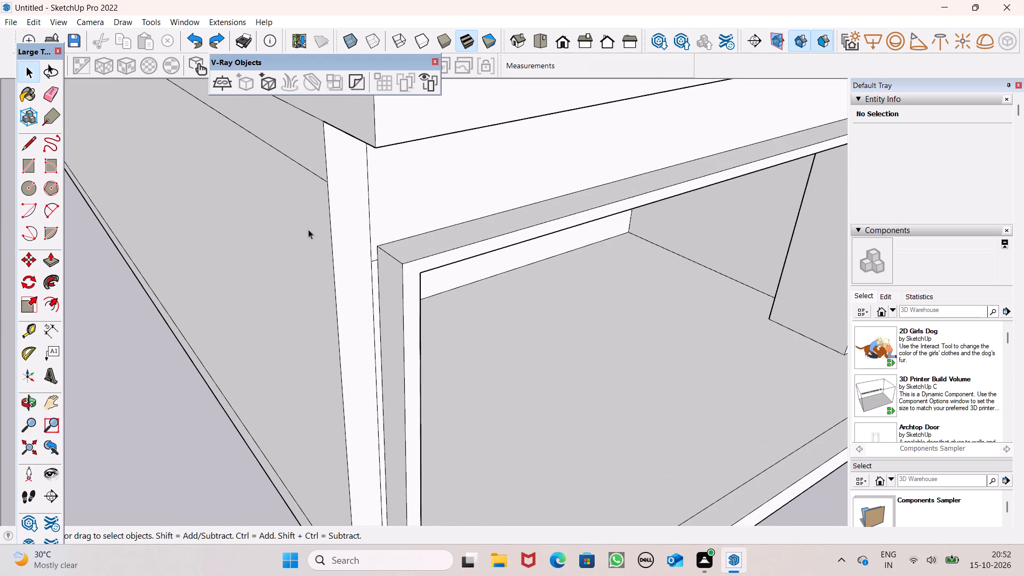
left_click(50, 98)
scroll(393, 306, "up", 6)
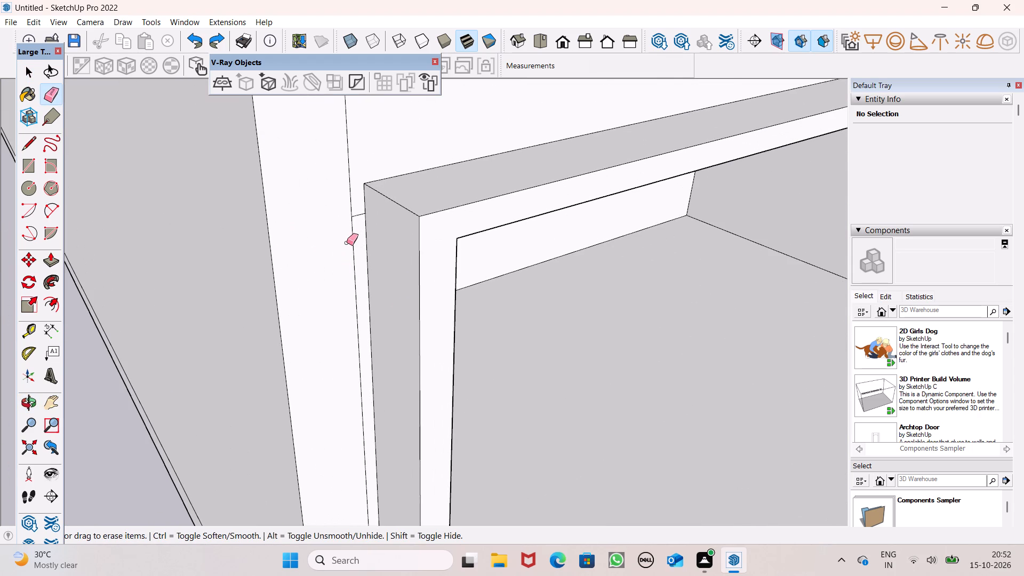
scroll(347, 243, "up", 4)
double_click(365, 202)
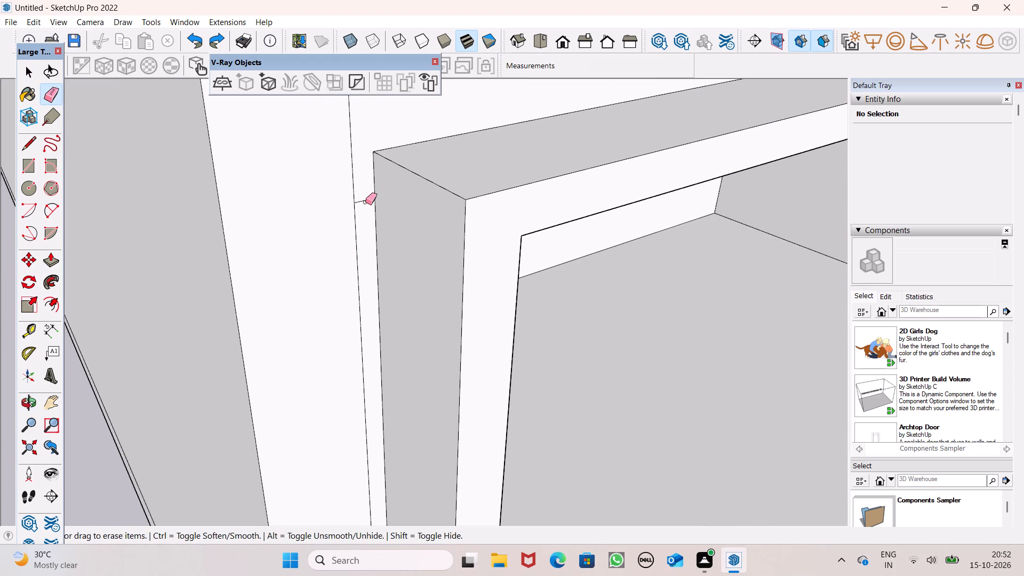
left_click(366, 197)
left_click_drag(364, 198, 364, 208)
key("space")
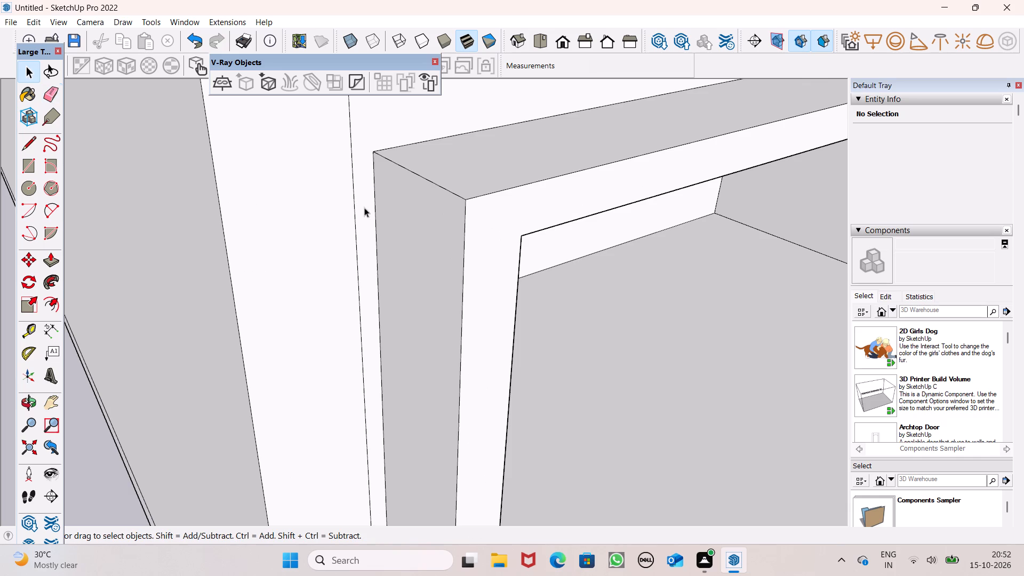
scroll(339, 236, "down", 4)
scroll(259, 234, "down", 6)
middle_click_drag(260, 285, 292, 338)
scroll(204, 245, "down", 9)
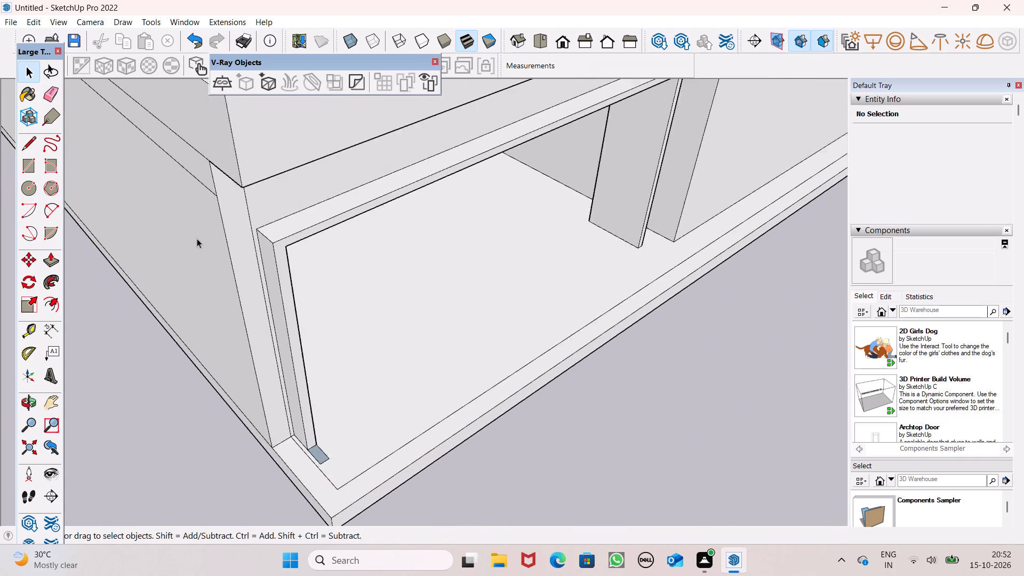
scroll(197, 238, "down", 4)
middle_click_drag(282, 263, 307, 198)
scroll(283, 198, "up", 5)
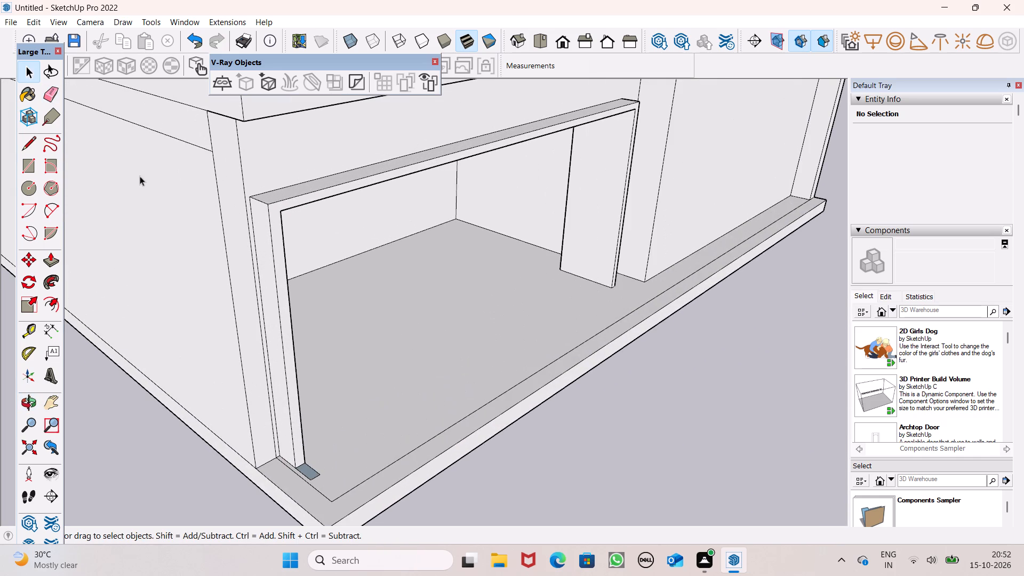
Push the front face of the open front's frame slightly back toward the wall.
left_click(54, 261)
scroll(237, 222, "up", 4)
left_click_drag(292, 215, 281, 215)
scroll(281, 215, "down", 6)
scroll(397, 244, "down", 4)
middle_click_drag(437, 276, 306, 321)
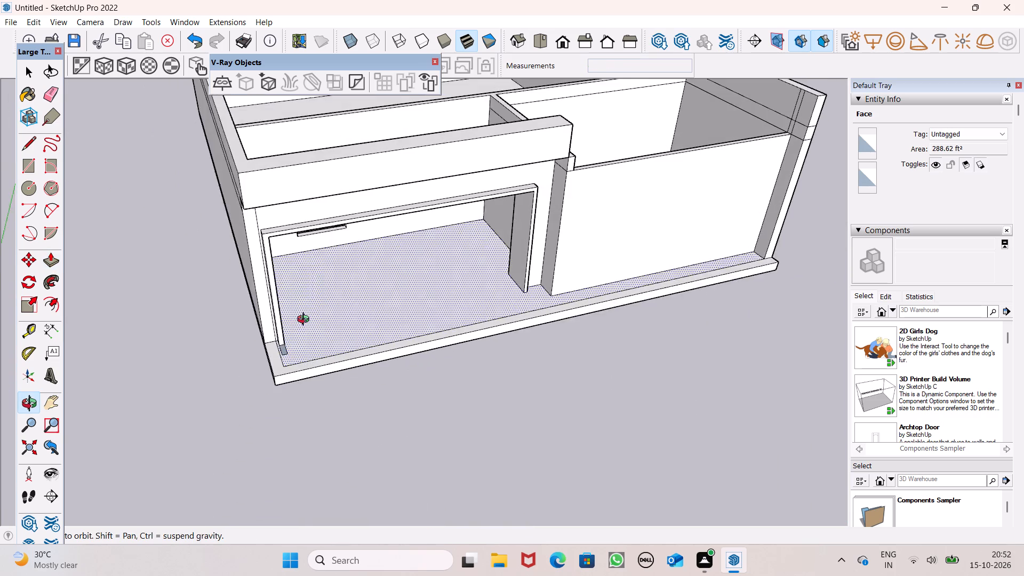
middle_click_drag(306, 321, 294, 318)
key("space")
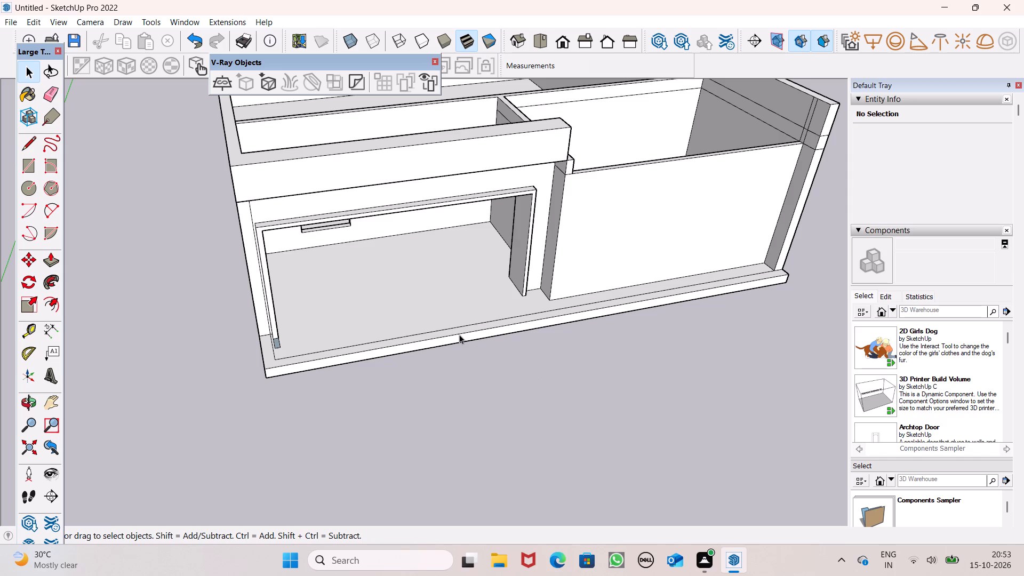
Inspect the framed front opening and the building's front corners from several angles for leftover geometry.
scroll(442, 334, "down", 2)
middle_click_drag(453, 358, 454, 359)
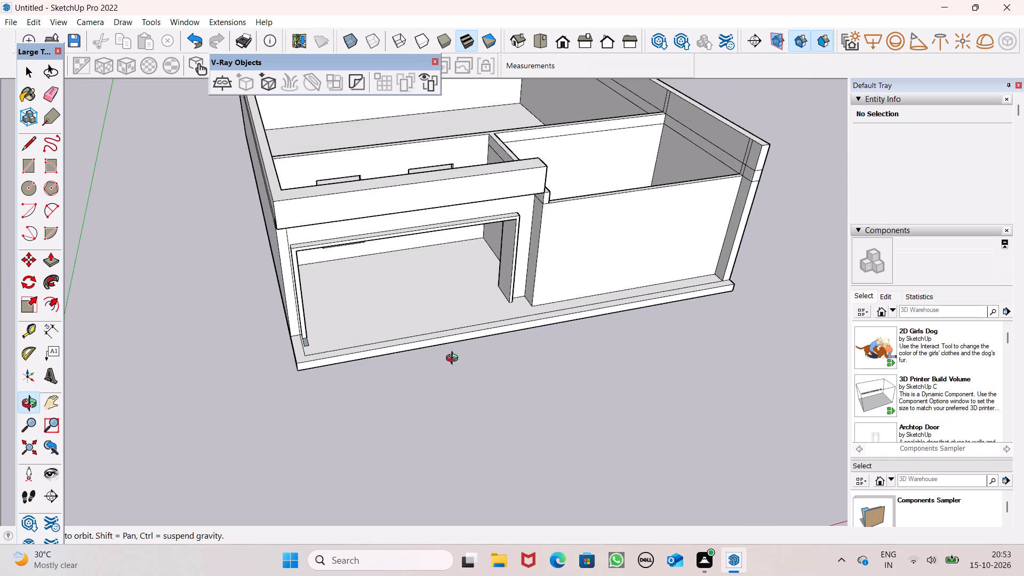
middle_click_drag(454, 359, 359, 237)
scroll(543, 251, "down", 1)
middle_click_drag(543, 251, 538, 188)
scroll(606, 180, "up", 1)
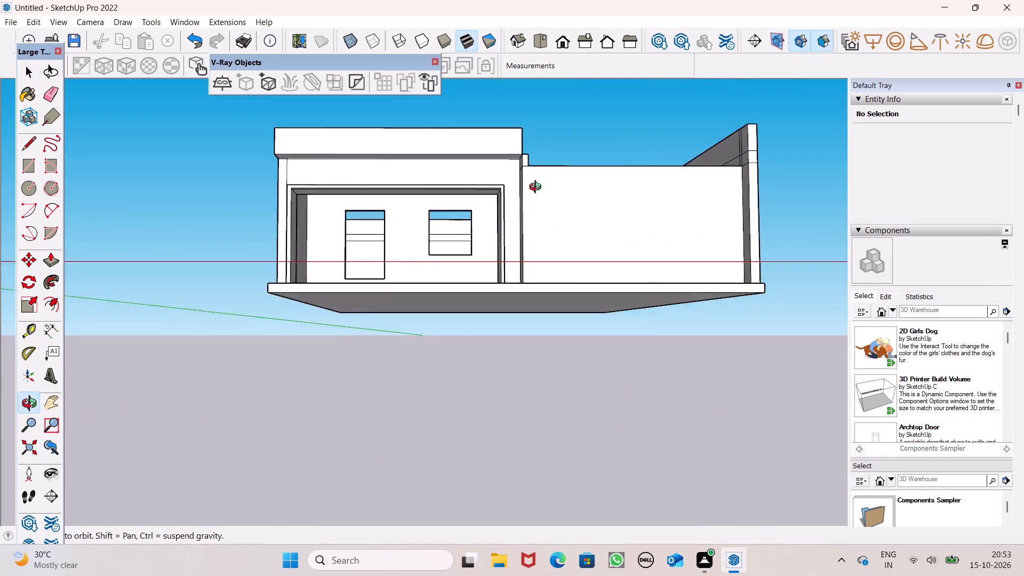
middle_click_drag(538, 188, 461, 345)
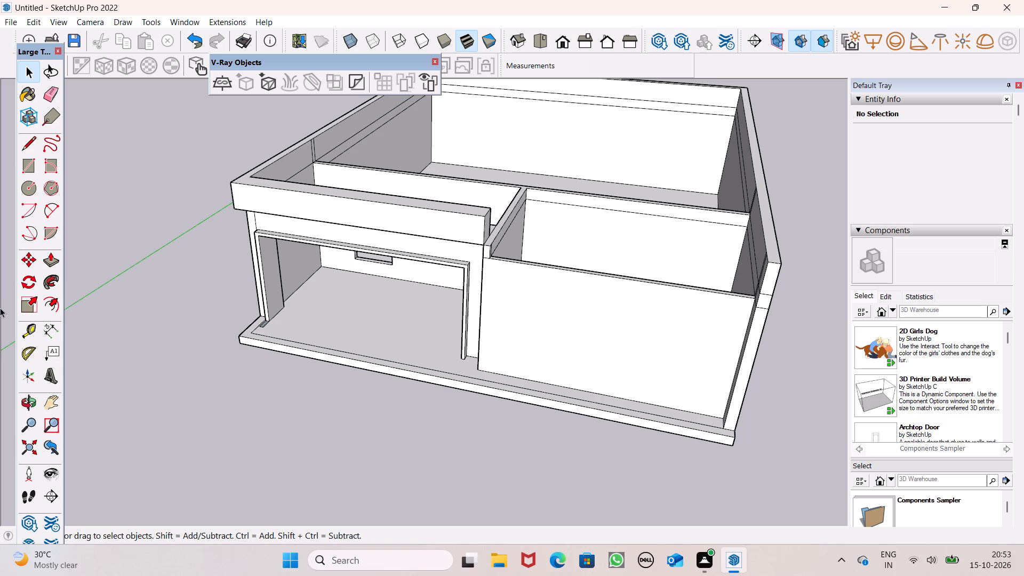
scroll(113, 250, "down", 2)
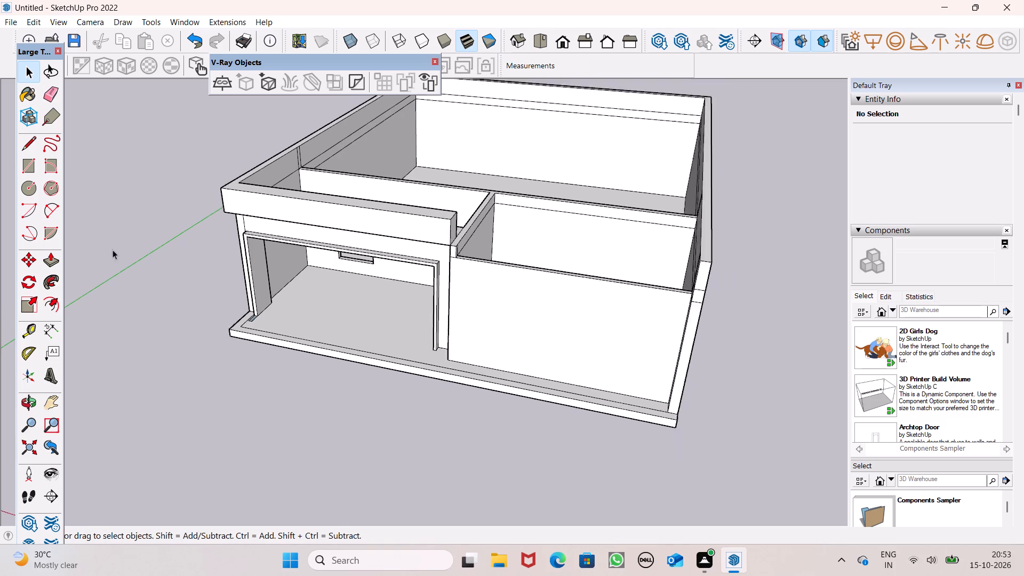
scroll(113, 250, "down", 2)
middle_click_drag(232, 292, 298, 194)
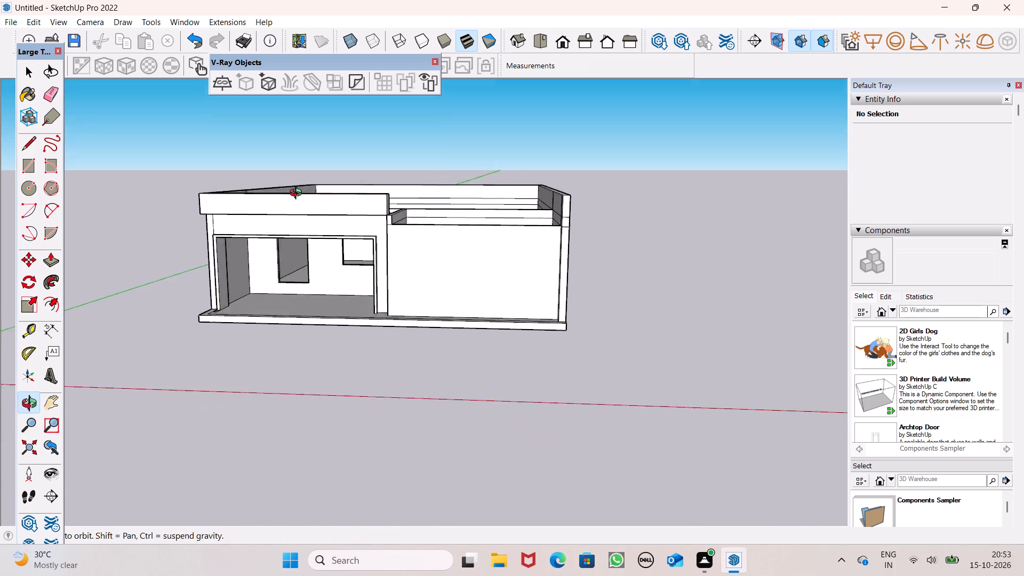
middle_click_drag(298, 194, 352, 191)
scroll(257, 210, "up", 6)
middle_click_drag(223, 230, 298, 237)
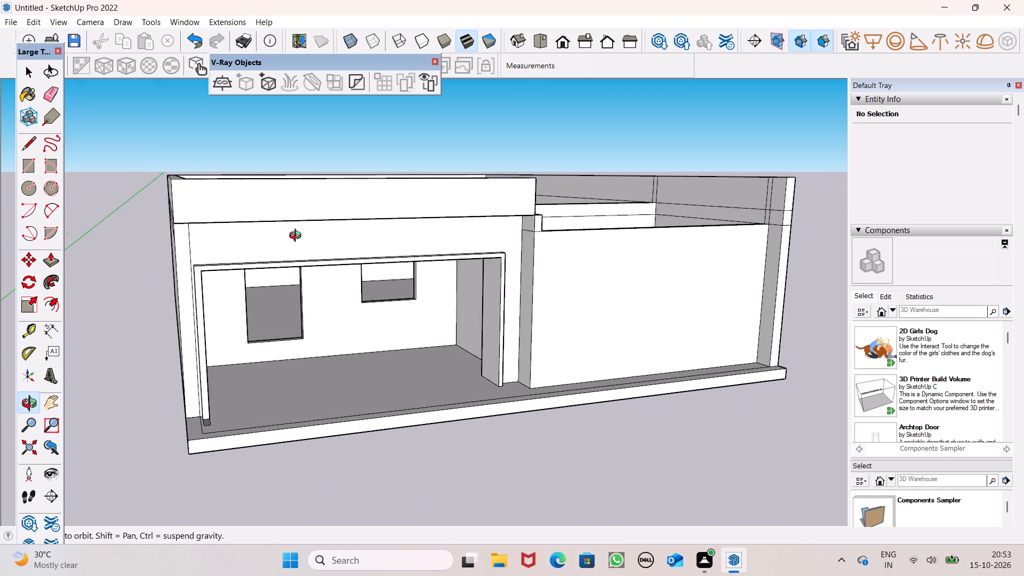
middle_click_drag(298, 237, 451, 242)
scroll(356, 280, "up", 1)
scroll(278, 284, "down", 1)
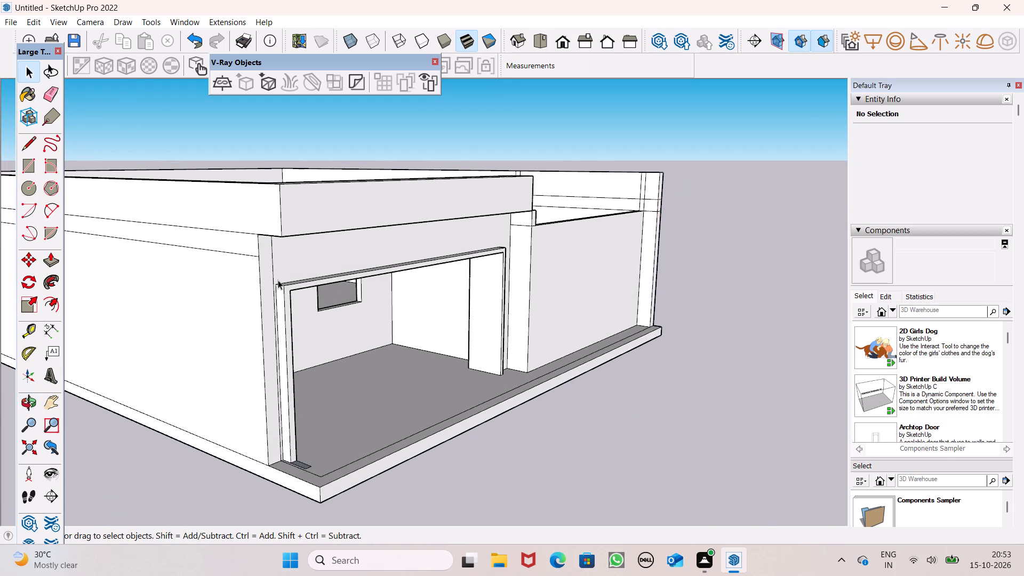
scroll(273, 260, "down", 2)
scroll(242, 281, "up", 1)
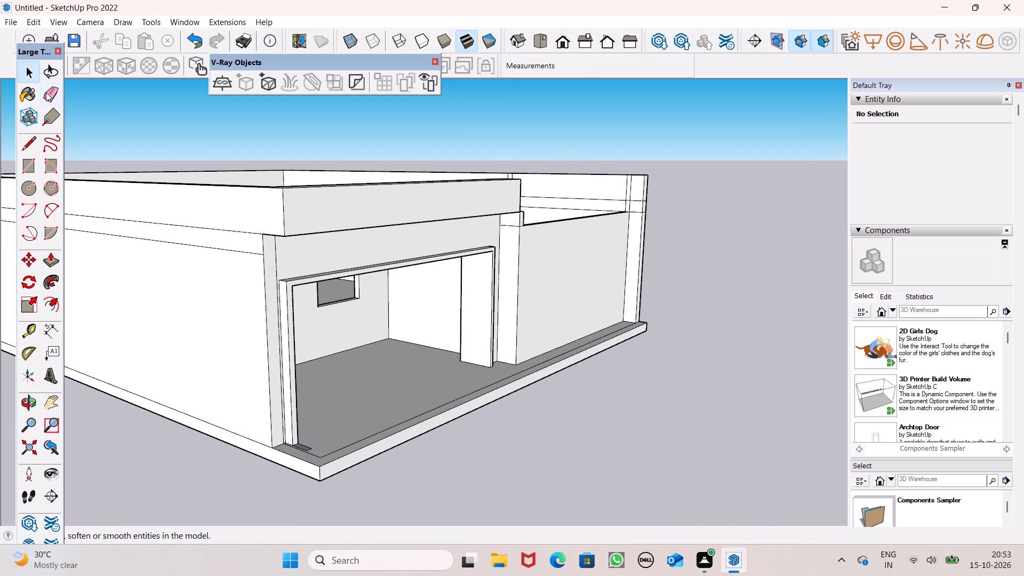
Erase the stray edges on the front wall running alongside the frame's left leg.
left_click(47, 92)
scroll(252, 295, "up", 3)
scroll(260, 290, "down", 1)
scroll(262, 290, "up", 2)
left_click(293, 261)
left_click_drag(285, 265, 290, 260)
scroll(289, 255, "down", 3)
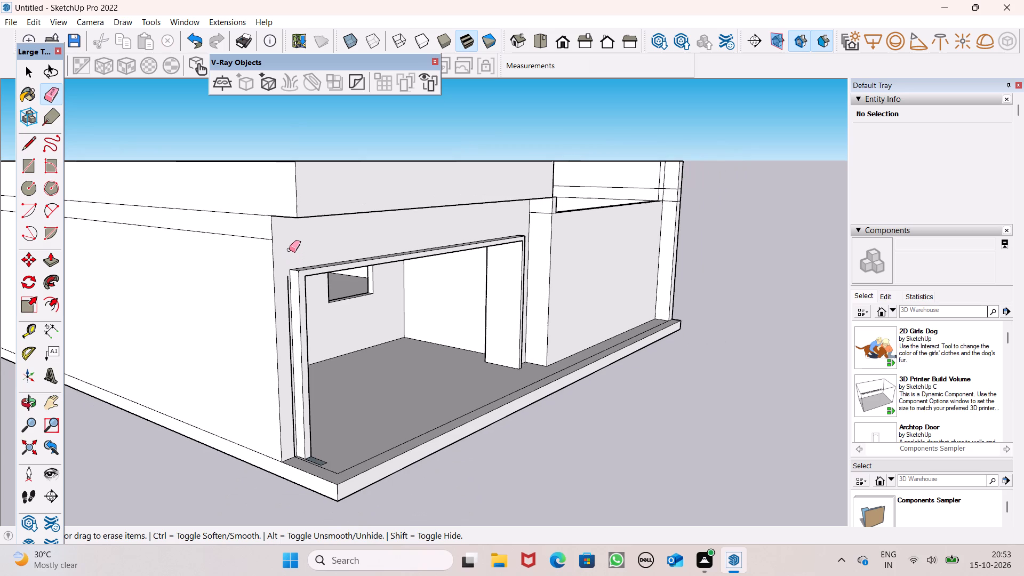
scroll(289, 250, "down", 2)
middle_click_drag(310, 324, 265, 383)
scroll(263, 377, "up", 7)
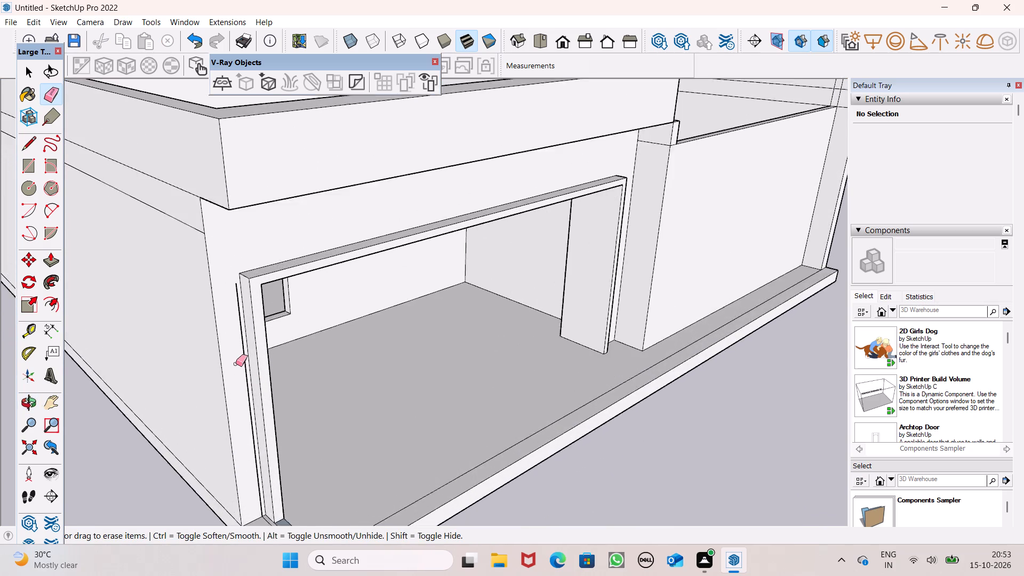
scroll(236, 364, "up", 5)
left_click(247, 350)
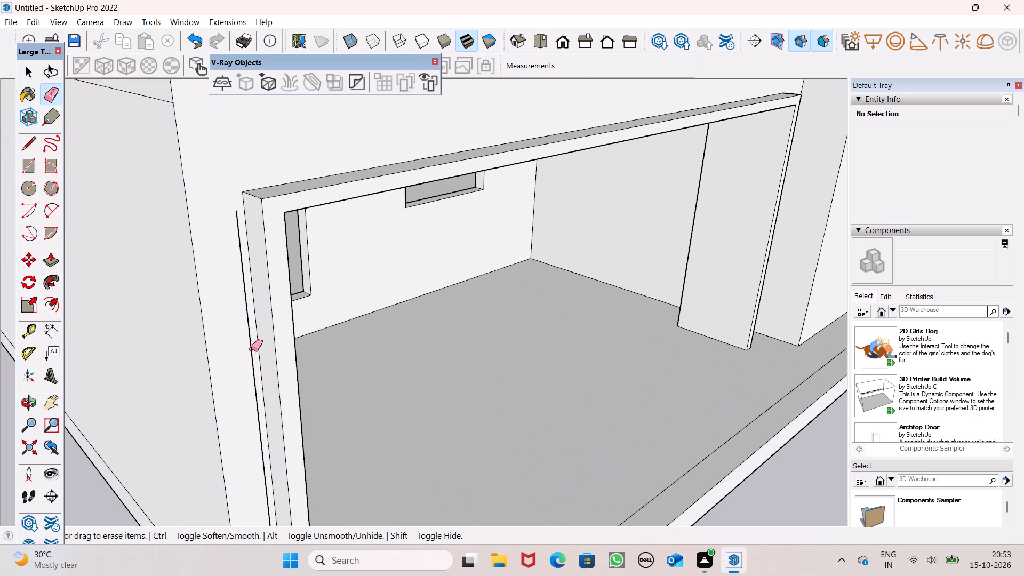
left_click_drag(254, 329, 249, 335)
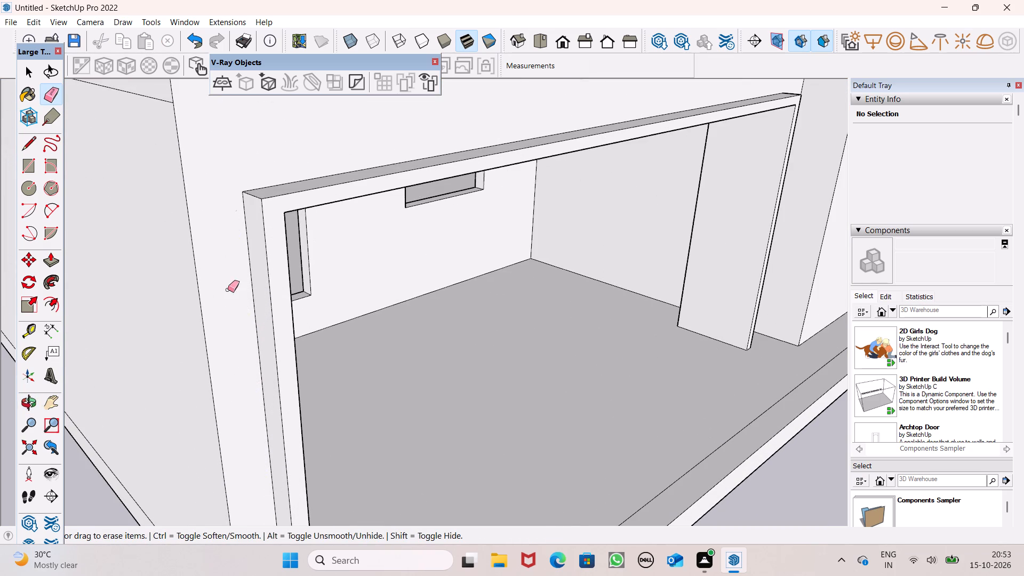
Push the frame's front face back 3" toward the wall.
scroll(230, 263, "down", 6)
scroll(283, 228, "down", 5)
middle_click_drag(287, 272, 283, 338)
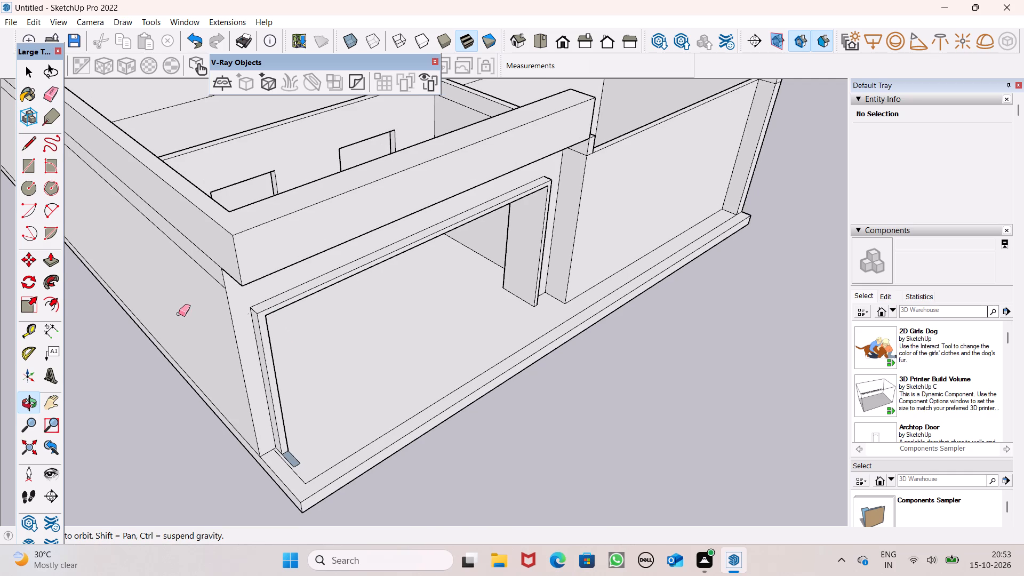
key("space")
left_click(51, 257)
scroll(183, 355, "up", 4)
middle_click_drag(243, 374, 260, 373)
scroll(341, 348, "up", 6)
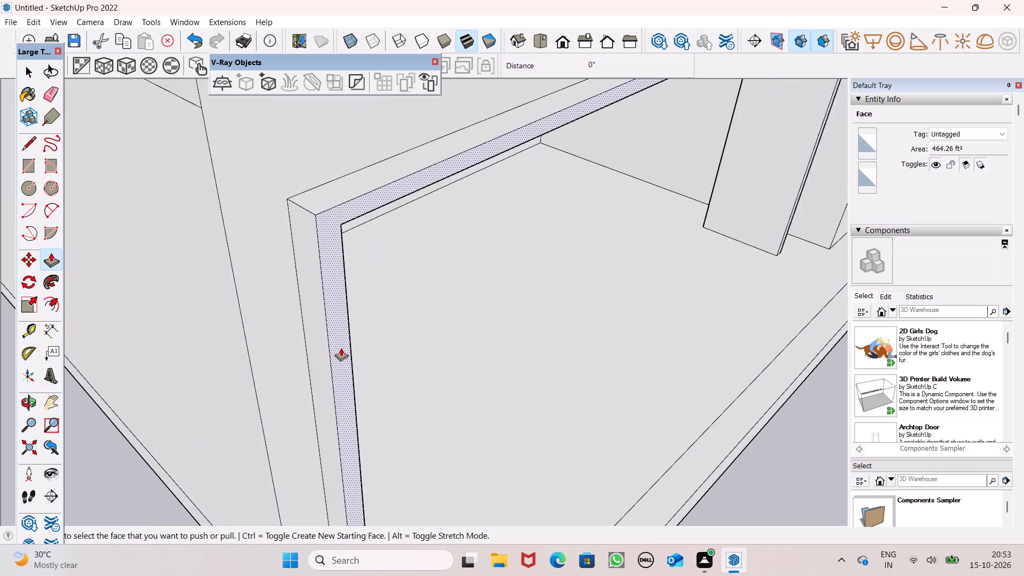
scroll(341, 348, "down", 3)
left_click_drag(339, 308, 331, 308)
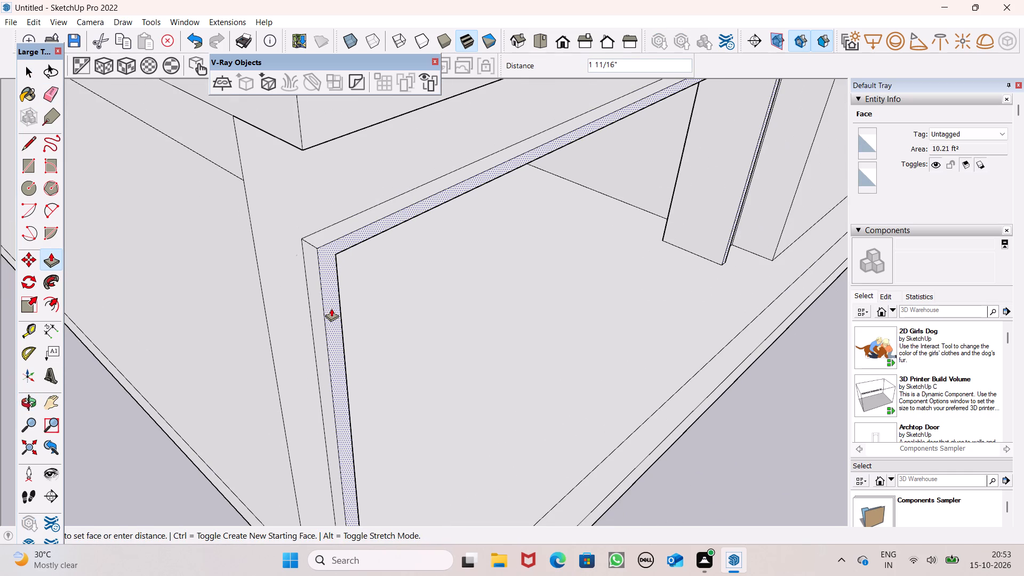
left_click_drag(331, 308, 326, 305)
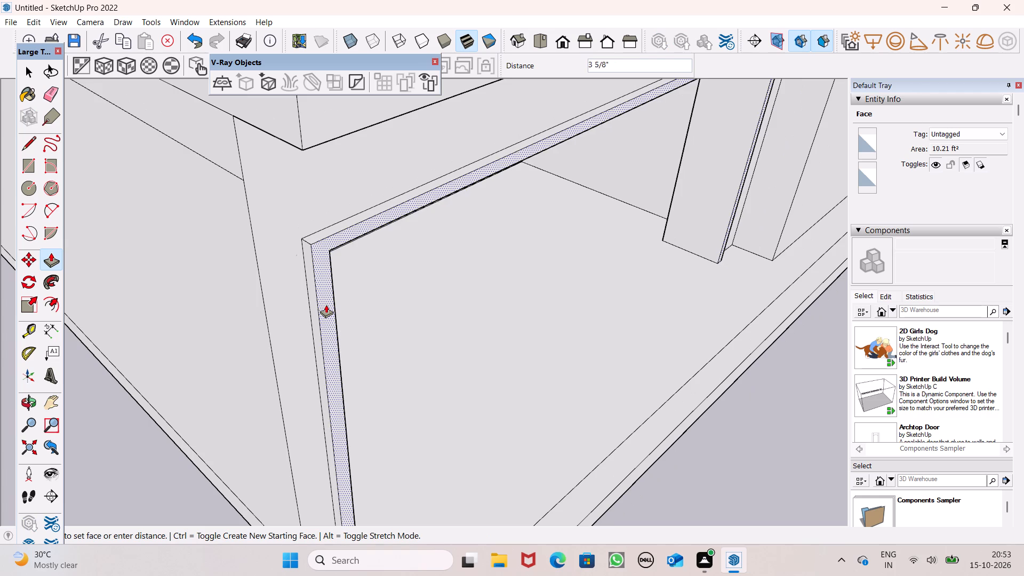
left_click_drag(326, 305, 326, 308)
scroll(165, 333, "down", 7)
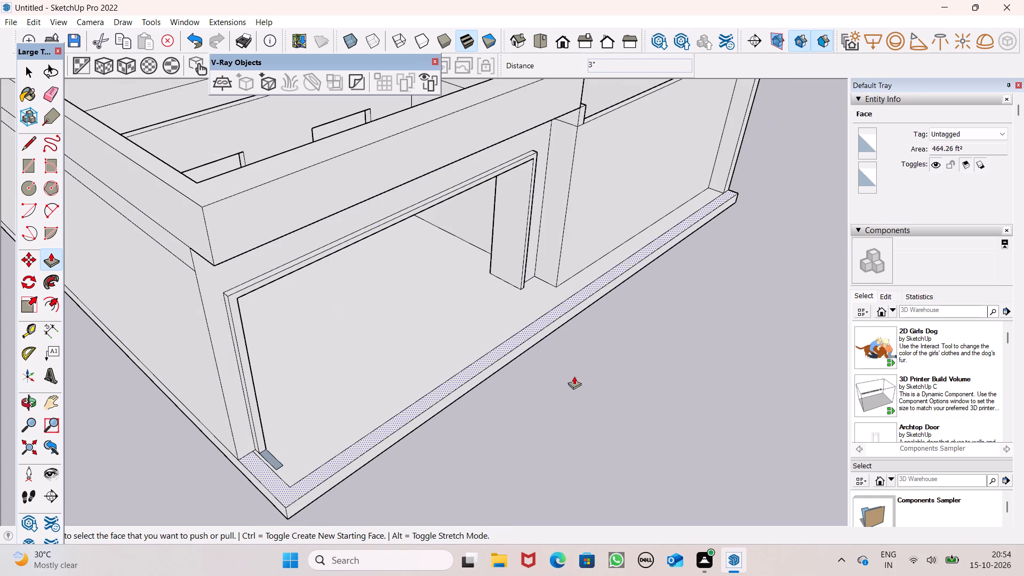
Pull the frame's front face outward from the wall by about 2 11/16".
scroll(226, 317, "up", 6)
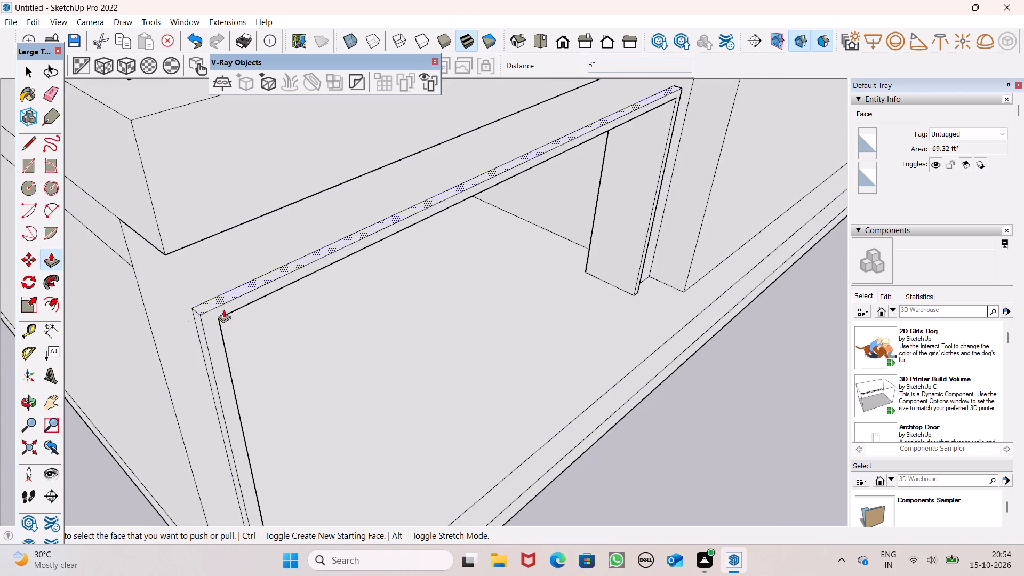
left_click_drag(209, 325, 216, 329)
scroll(200, 304, "down", 2)
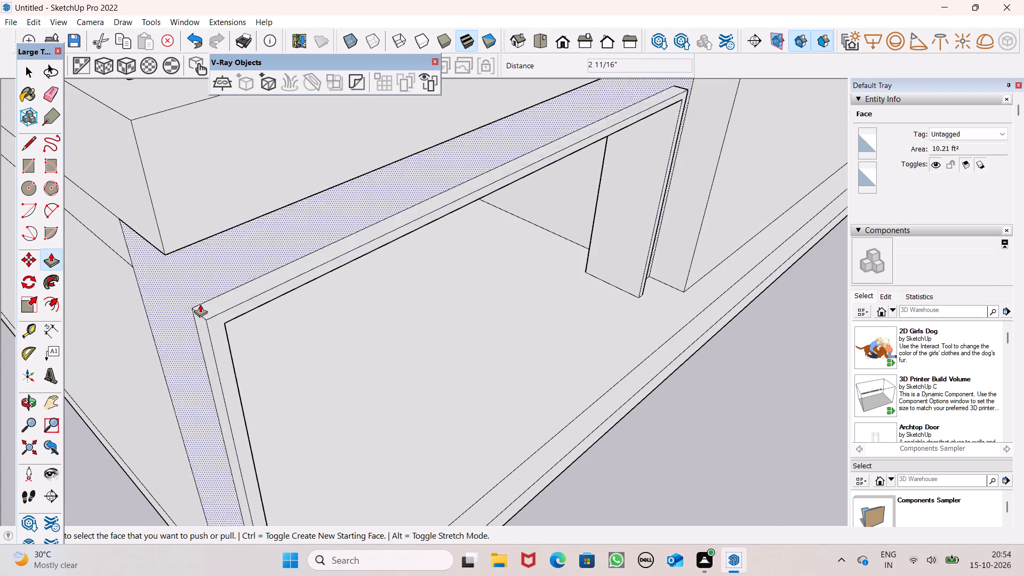
scroll(200, 304, "down", 8)
key("space")
Examine the whole building from the front and from above, including the front rooms and parapet.
middle_click_drag(487, 379, 334, 397)
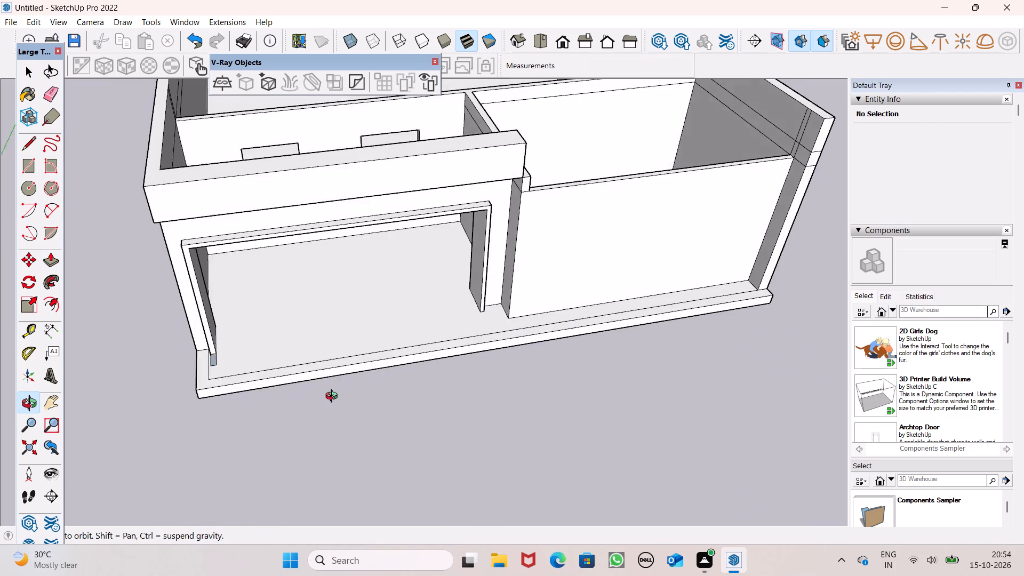
middle_click_drag(334, 397, 269, 314)
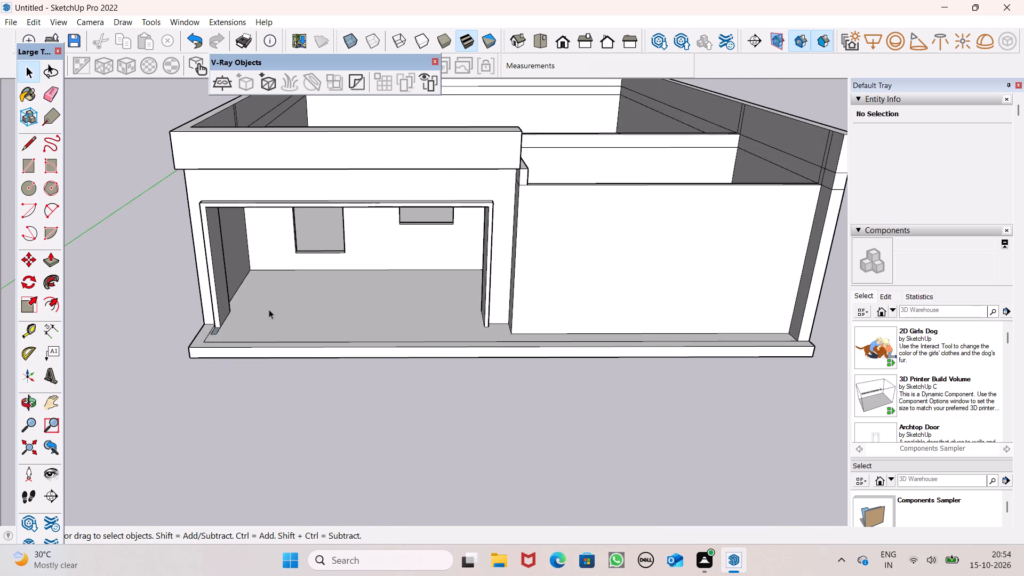
scroll(269, 309, "down", 8)
middle_click_drag(292, 321, 292, 339)
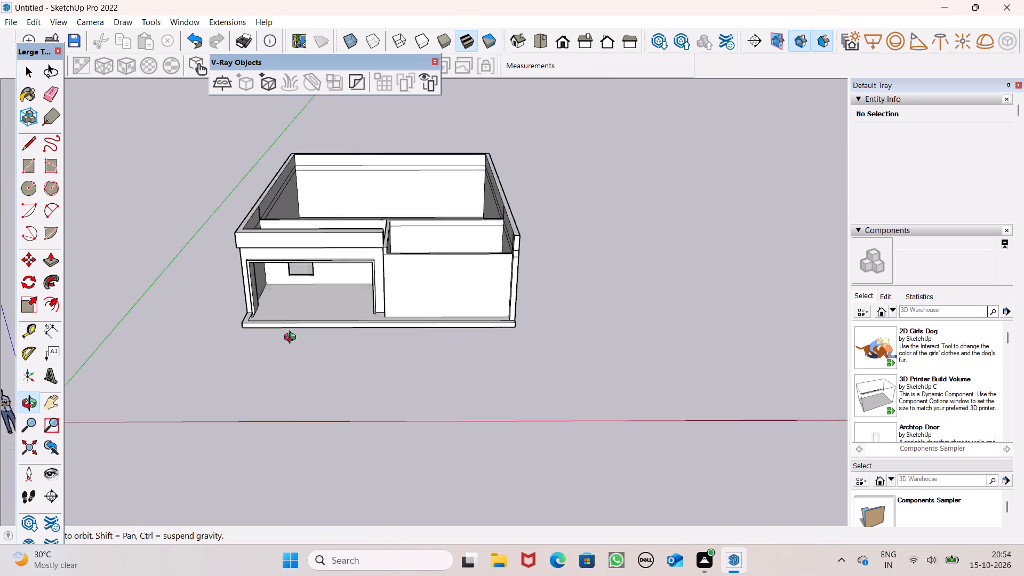
middle_click_drag(292, 339, 236, 387)
scroll(313, 219, "up", 1)
middle_click_drag(315, 219, 302, 369)
scroll(281, 266, "up", 1)
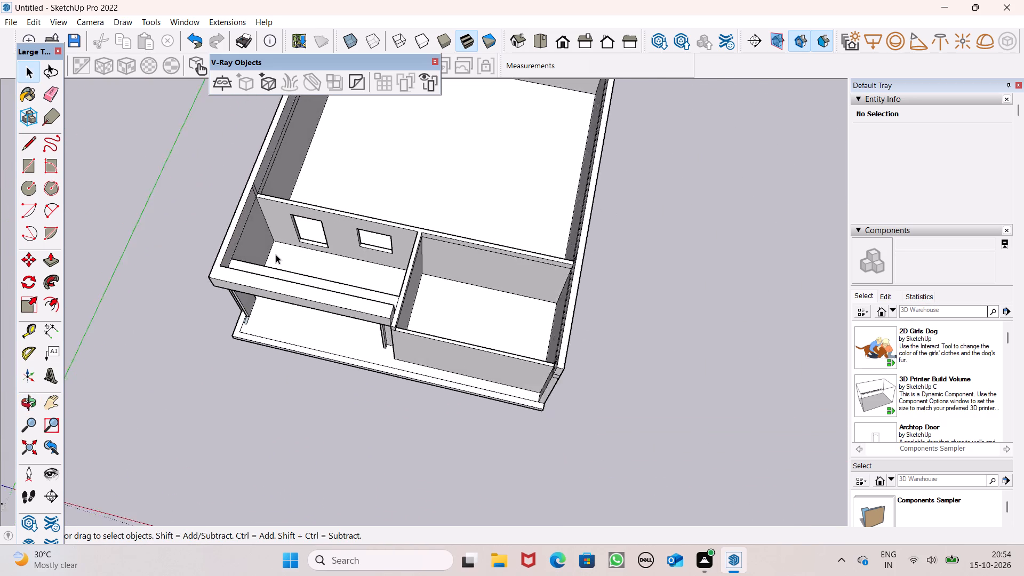
scroll(276, 254, "up", 2)
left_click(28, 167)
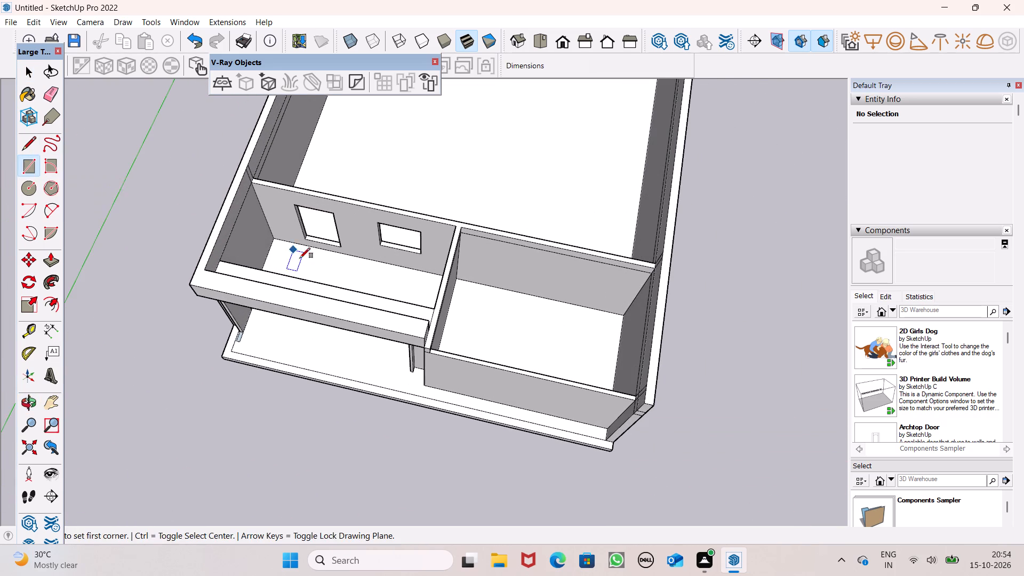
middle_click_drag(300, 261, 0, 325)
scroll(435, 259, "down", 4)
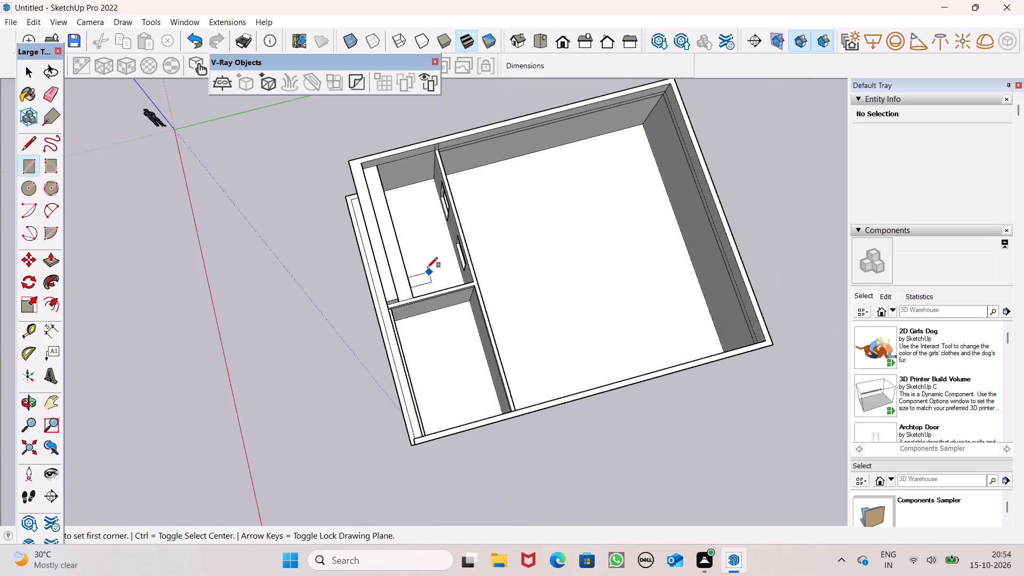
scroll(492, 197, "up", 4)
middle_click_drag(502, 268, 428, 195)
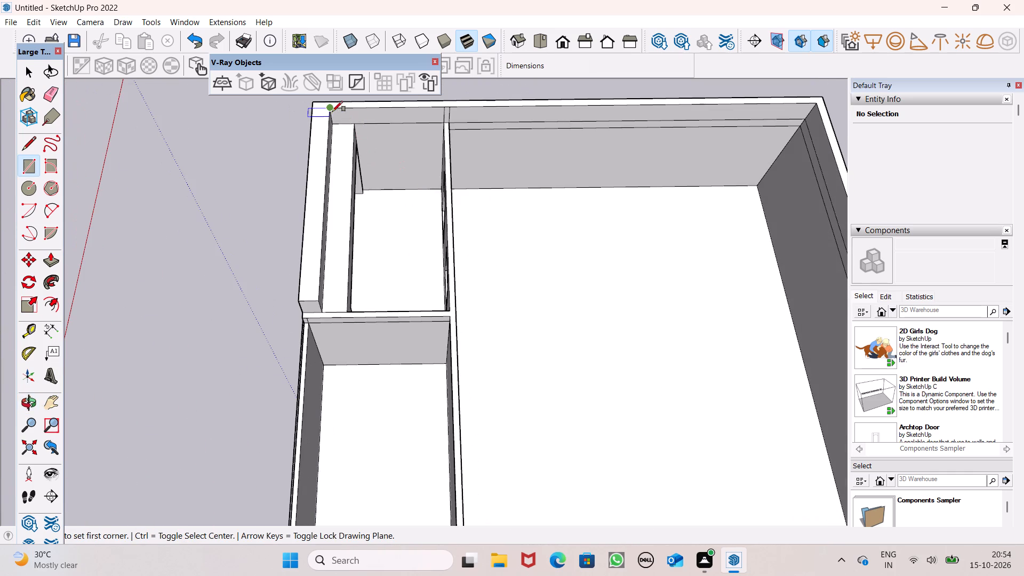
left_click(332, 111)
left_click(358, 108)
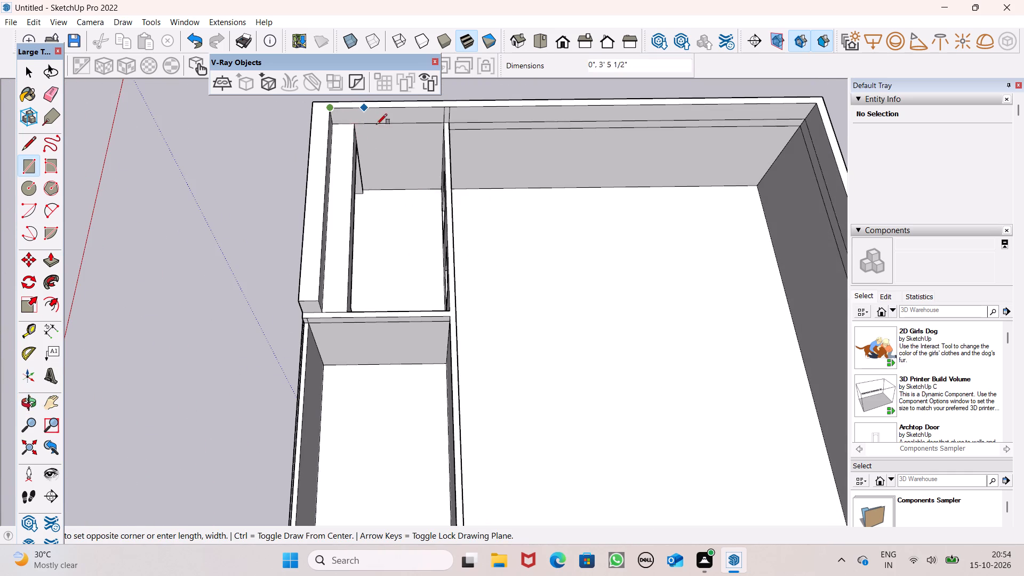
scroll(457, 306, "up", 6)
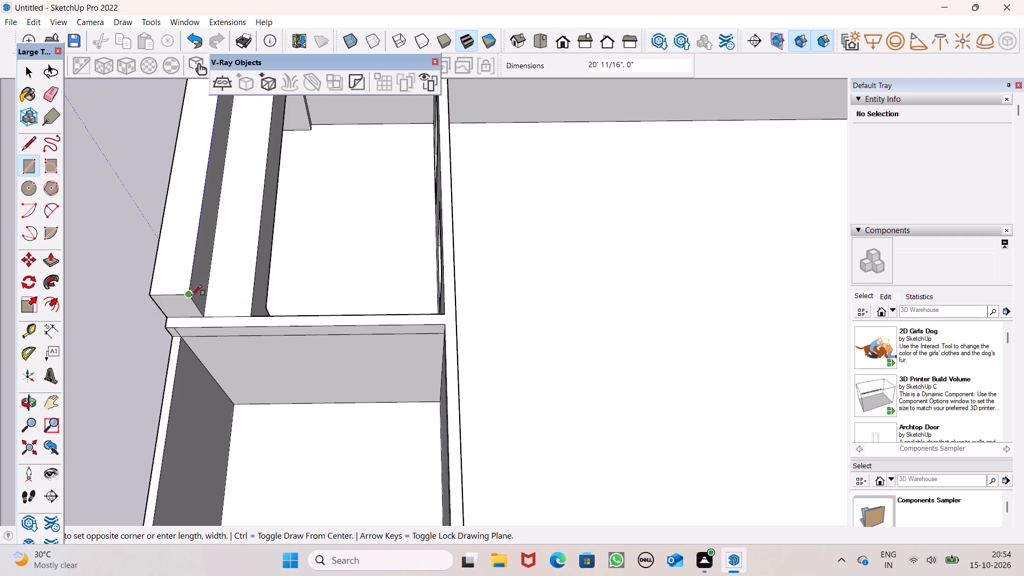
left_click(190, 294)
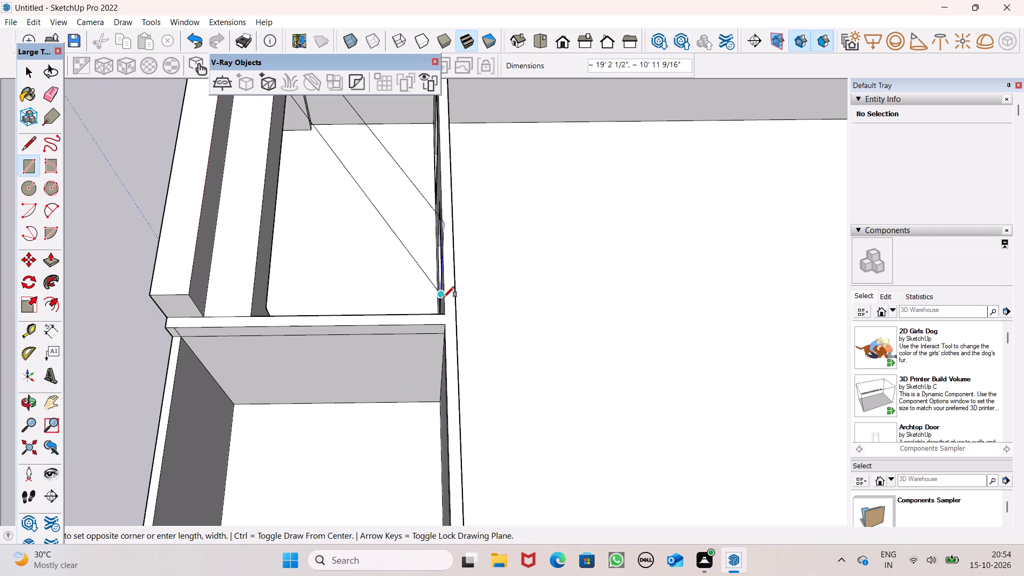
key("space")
Raise the top face of the interior partition walls by 2' 2 3/4" with Push/Pull, level with the outer walls.
scroll(402, 267, "down", 6)
middle_click_drag(430, 295, 298, 145)
scroll(430, 136, "up", 4)
scroll(426, 139, "down", 3)
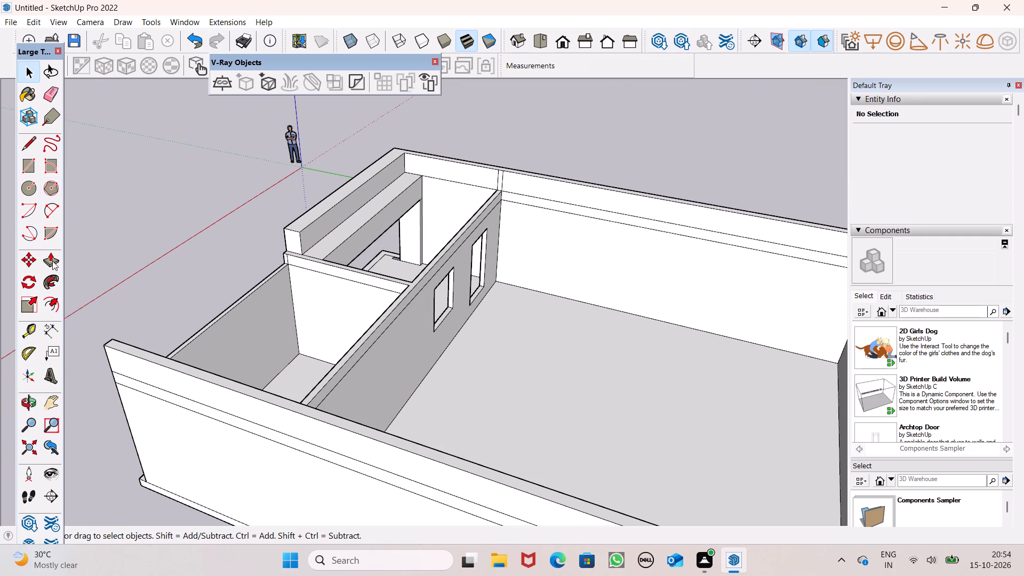
left_click(52, 261)
scroll(460, 138, "up", 5)
left_click_drag(511, 222, 543, 186)
scroll(505, 137, "down", 2)
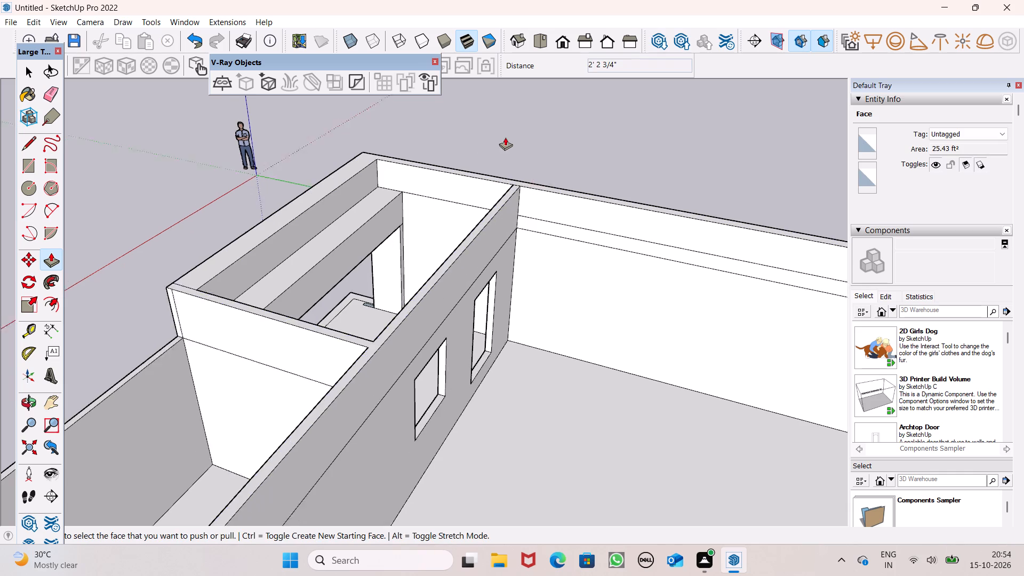
Draw a short line on the outer corner of the porch's wall top to close a roof face over it.
scroll(505, 137, "down", 3)
middle_click_drag(485, 193, 670, 148)
middle_click_drag(430, 197, 490, 255)
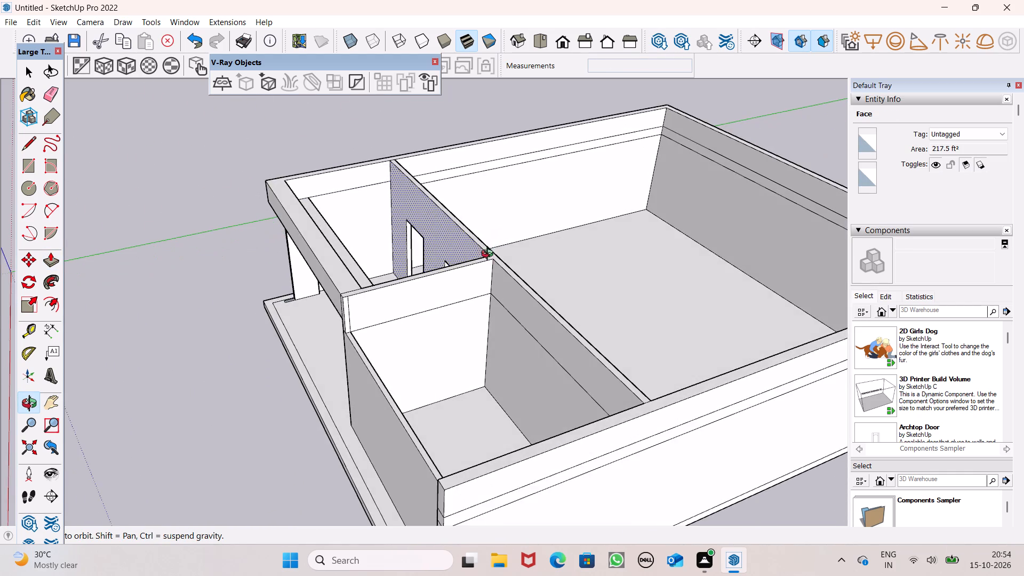
middle_click_drag(490, 255, 457, 287)
left_click(27, 136)
scroll(290, 129, "up", 2)
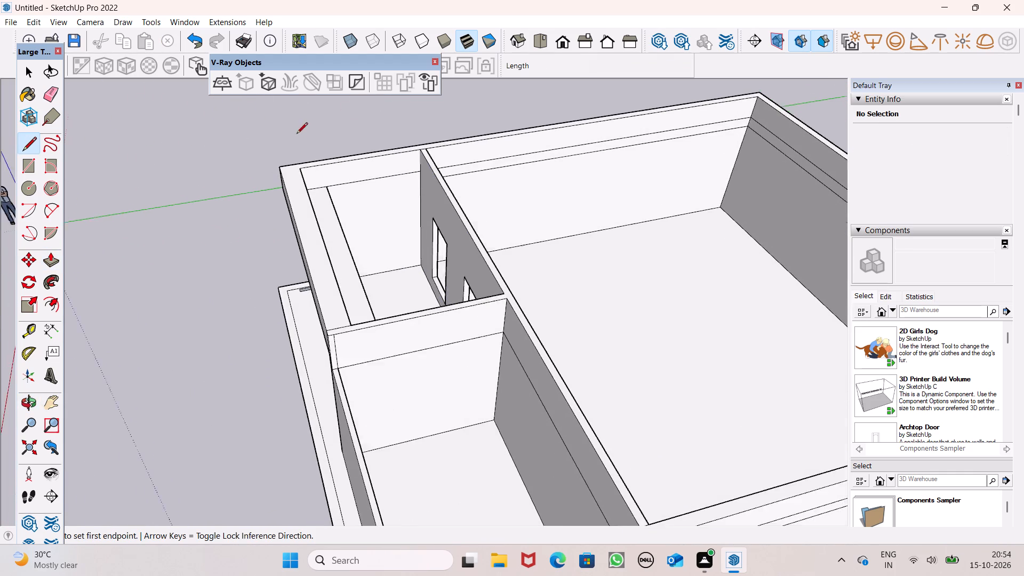
scroll(297, 134, "up", 4)
left_click(308, 175)
left_click(321, 171)
key("space")
scroll(323, 140, "down", 7)
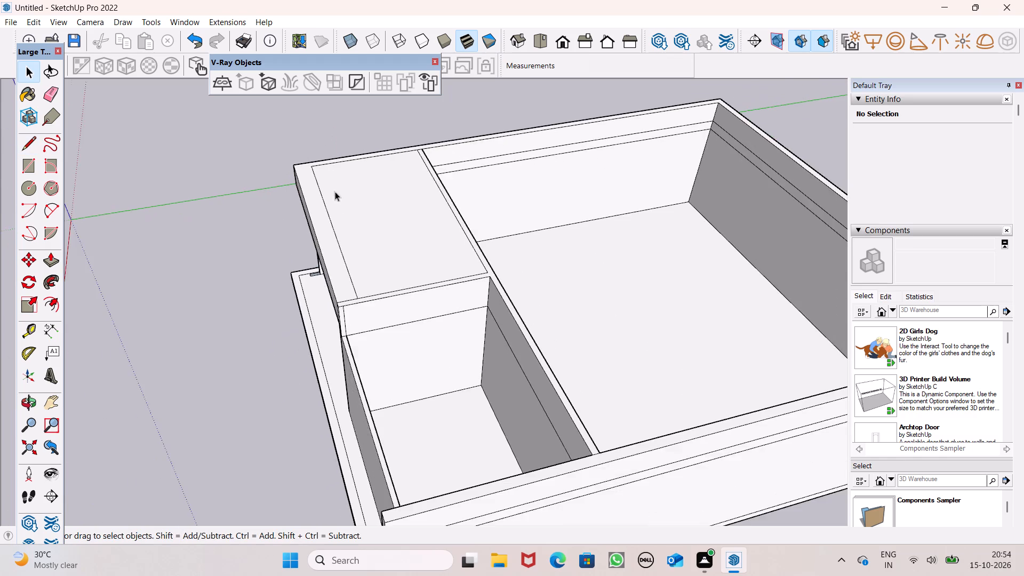
Erase the horizontal seam lines from the main hall's porch-side wall and from the partition with the openings.
middle_click_drag(334, 225, 416, 226)
scroll(342, 210, "down", 4)
middle_click_drag(342, 252, 433, 244)
scroll(427, 246, "down", 3)
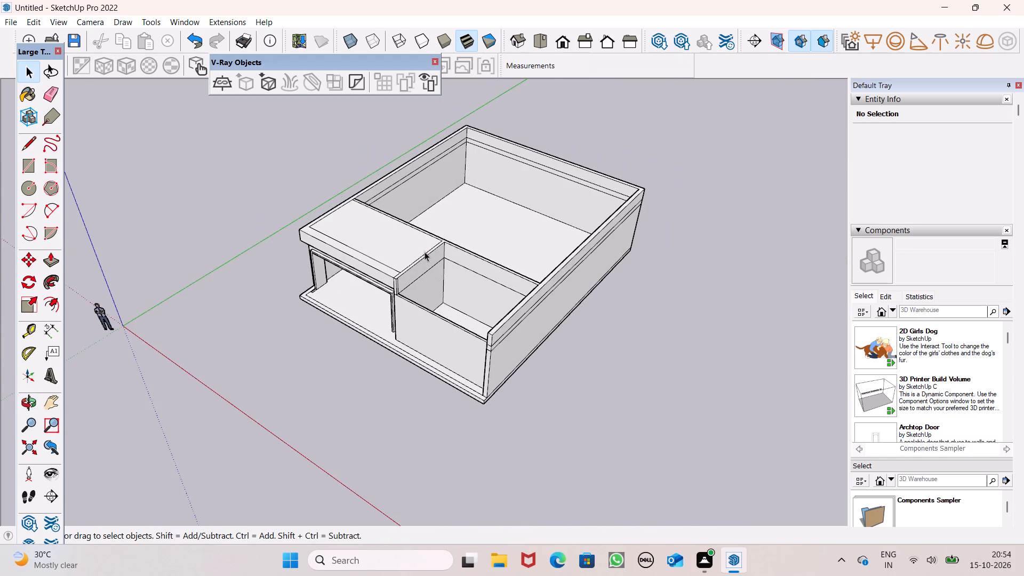
middle_click_drag(415, 223, 71, 240)
middle_click_drag(70, 236, 70, 197)
scroll(374, 207, "down", 1)
scroll(396, 206, "up", 5)
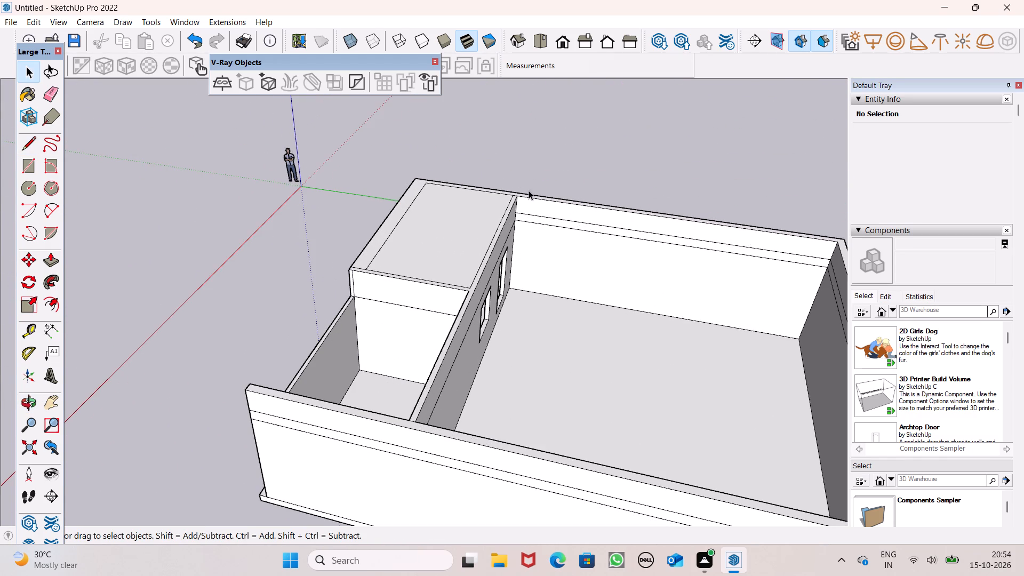
left_click(51, 102)
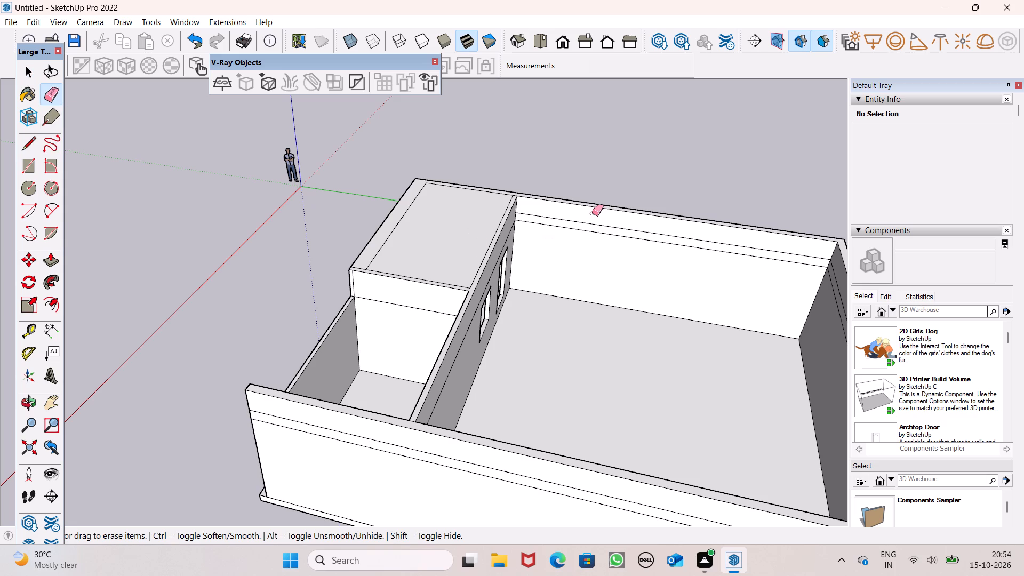
scroll(362, 209, "down", 4)
scroll(515, 224, "up", 6)
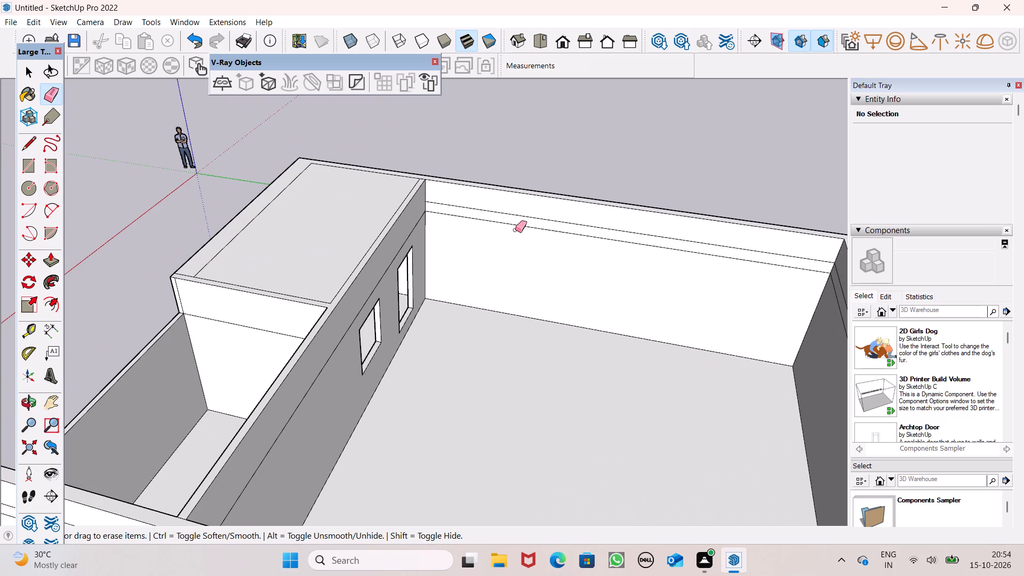
left_click_drag(516, 214, 508, 242)
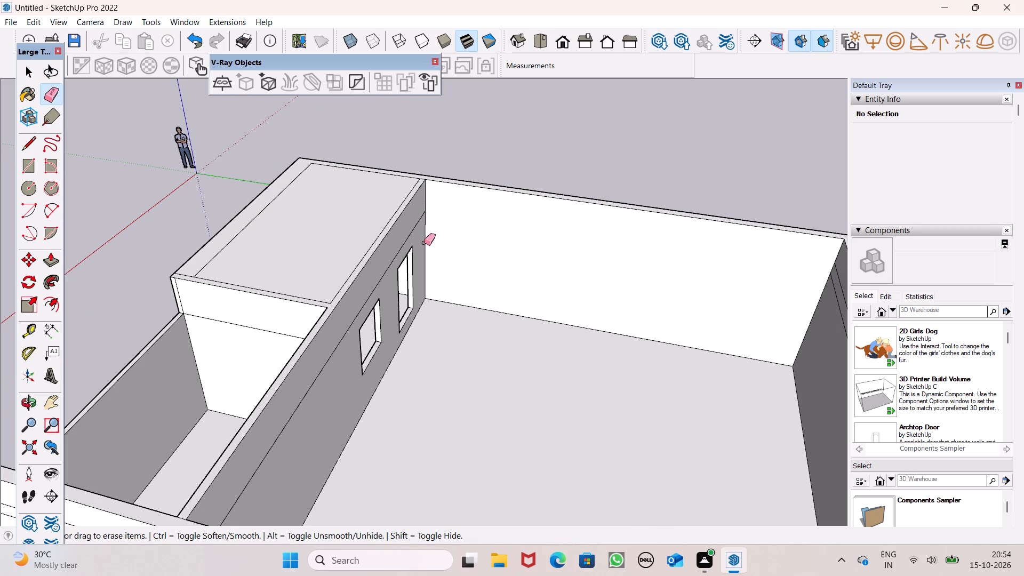
left_click_drag(397, 252, 403, 249)
Erase the remaining horizontal seam lines from the main hall's opposite side wall and back wall.
scroll(370, 244, "down", 6)
middle_click_drag(345, 282, 0, 331)
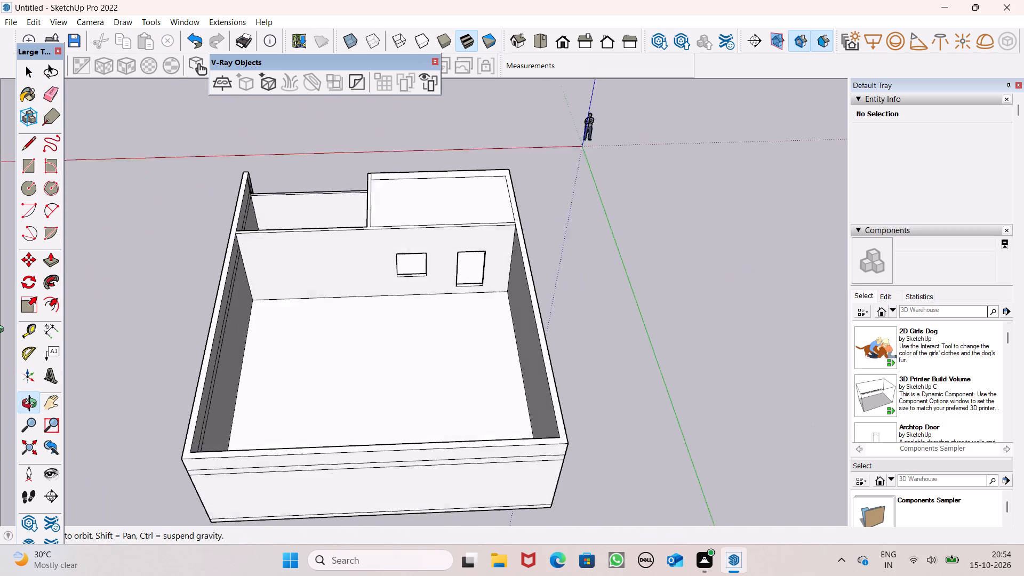
middle_click_drag(0, 331, 0, 308)
scroll(468, 359, "up", 1)
middle_click_drag(473, 368, 32, 304)
scroll(173, 235, "up", 5)
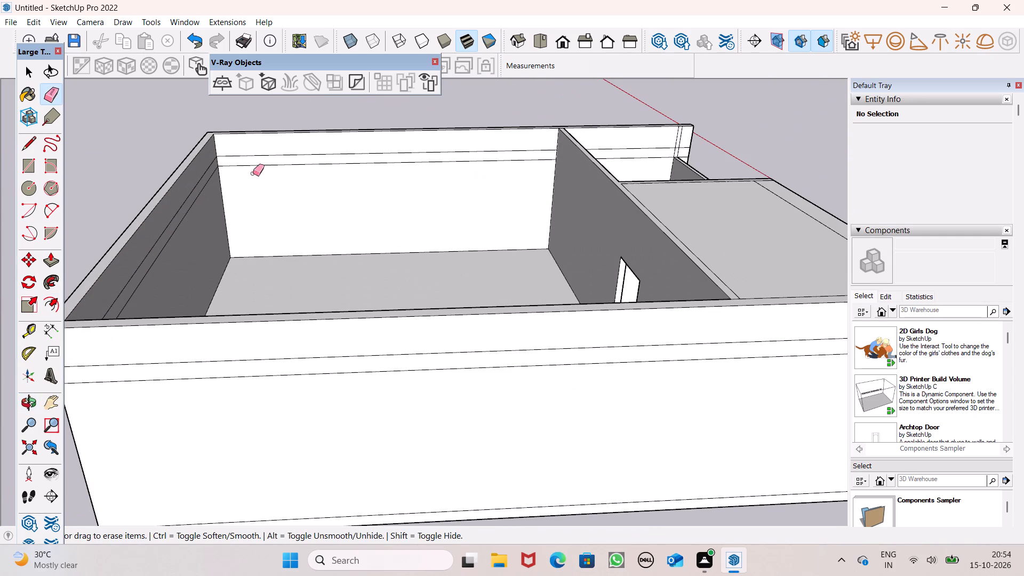
left_click_drag(271, 157, 274, 163)
left_click_drag(292, 144, 292, 170)
middle_click_drag(313, 179, 124, 207)
left_click_drag(153, 190, 164, 213)
key("space")
Examine the whole building from the front and above, including the porch roof and the open front room.
scroll(306, 210, "down", 4)
scroll(382, 214, "down", 1)
middle_click_drag(404, 244, 138, 221)
scroll(137, 222, "up", 1)
scroll(486, 242, "down", 1)
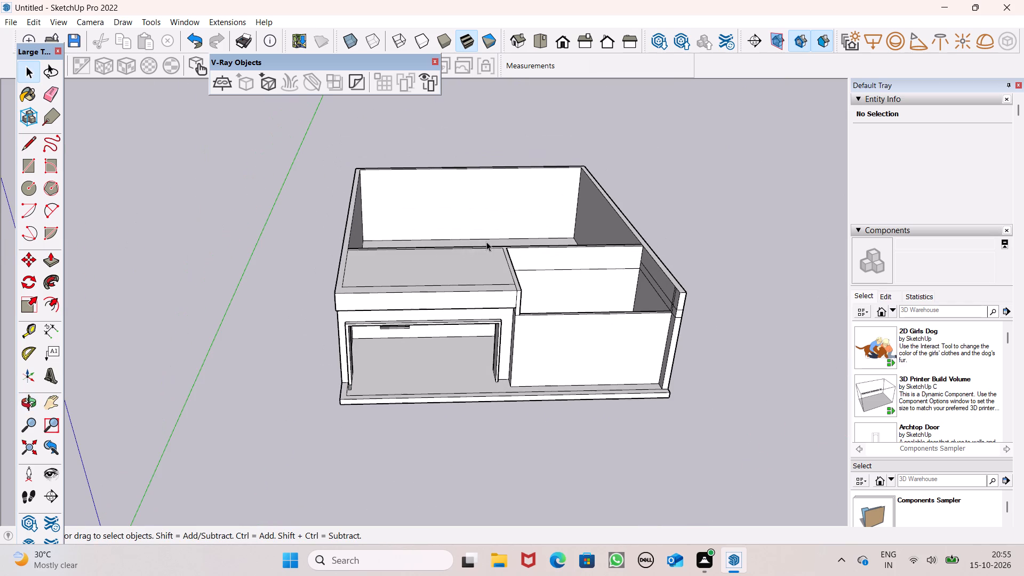
middle_click_drag(718, 286, 693, 278)
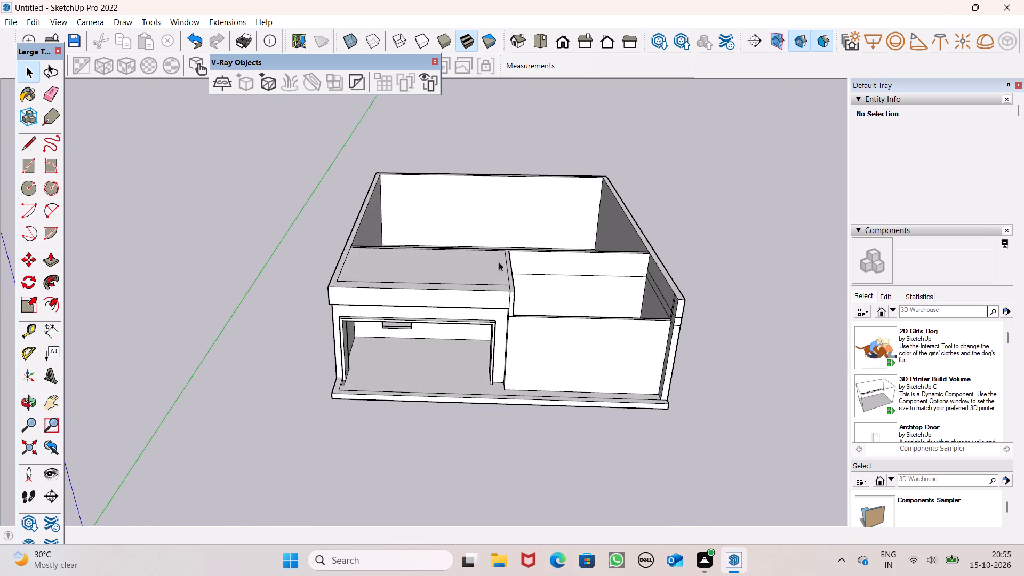
scroll(481, 262, "up", 3)
middle_click(481, 262)
scroll(481, 262, "down", 2)
scroll(479, 268, "up", 1)
Draw short lines across the wall tops at the porch roof's two rear corners, the outer one 9" long.
middle_click_drag(479, 268, 489, 335)
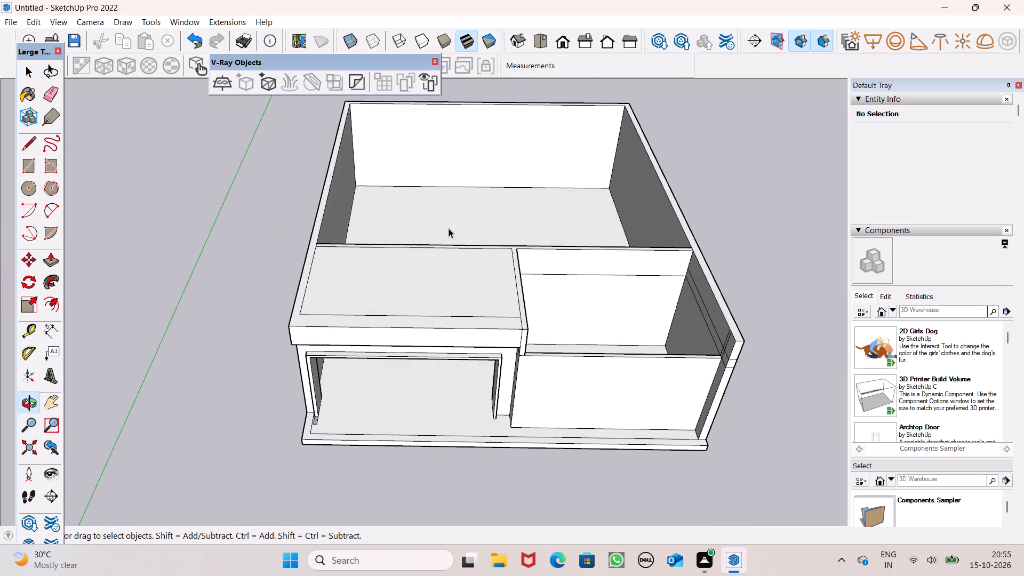
middle_click_drag(367, 268, 366, 395)
scroll(318, 299, "up", 3)
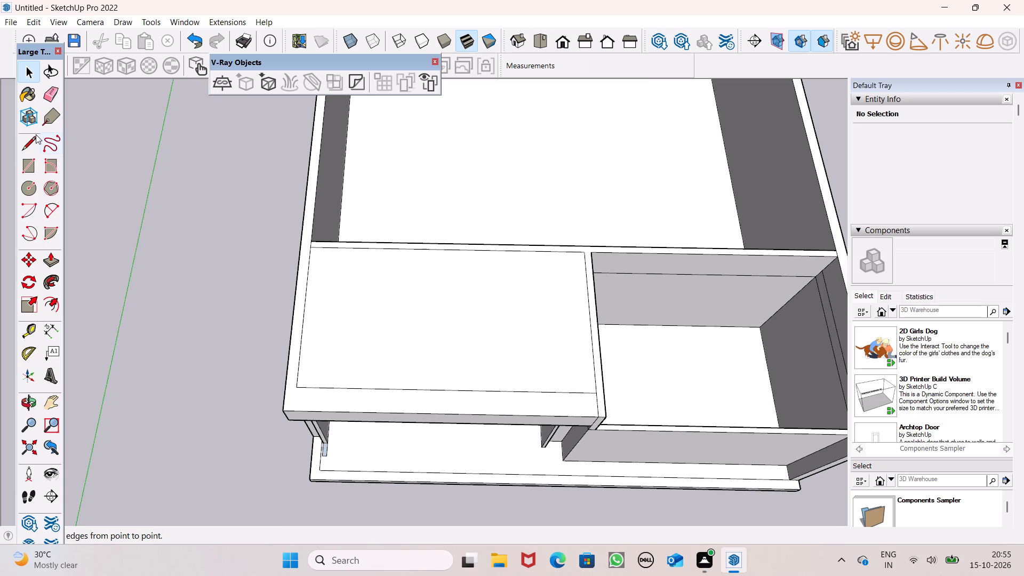
left_click(30, 143)
scroll(236, 239, "up", 4)
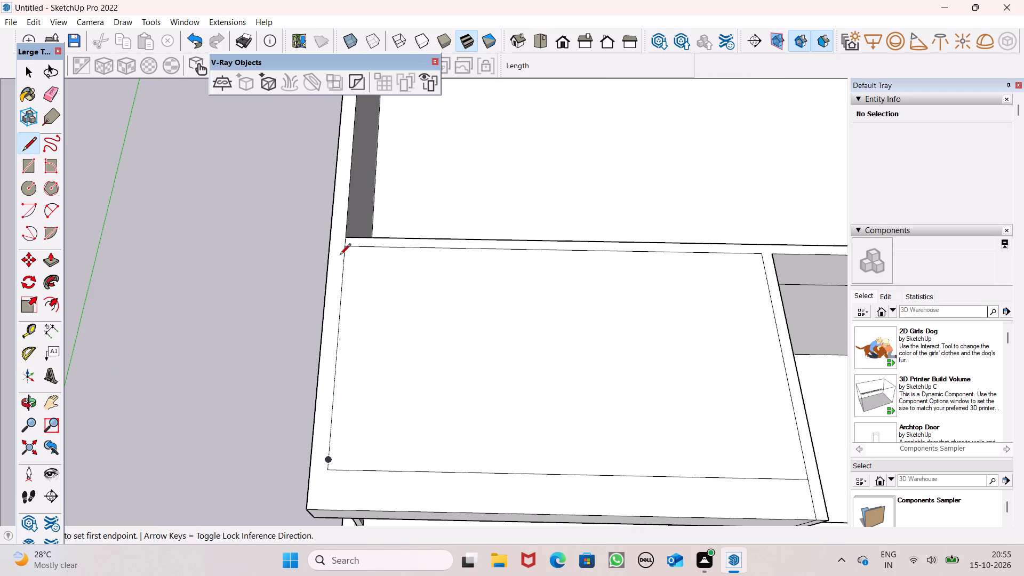
left_click_drag(345, 249, 339, 249)
left_click(327, 250)
scroll(241, 205, "down", 3)
scroll(654, 259, "up", 4)
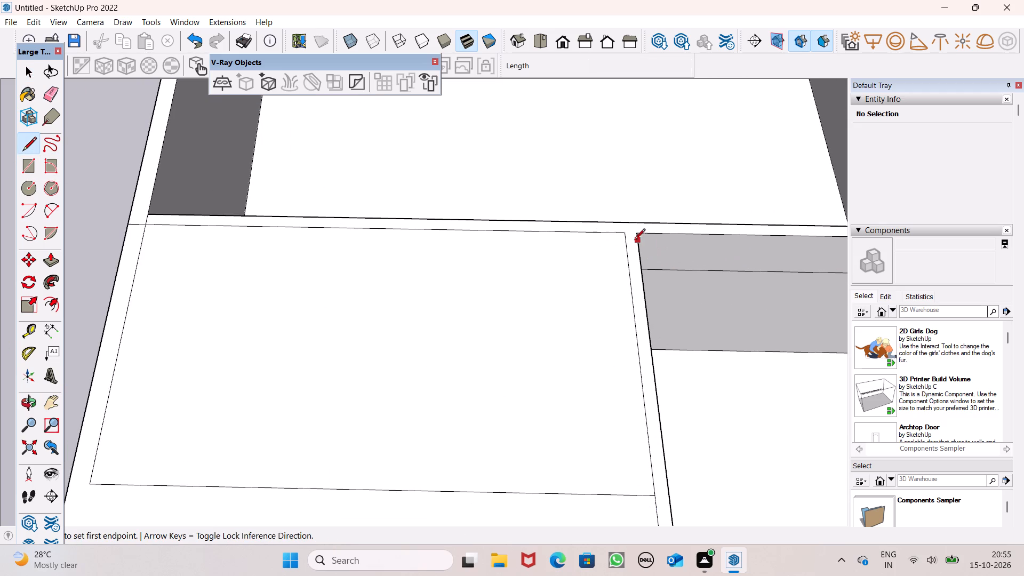
left_click(624, 237)
left_click(636, 233)
key("space")
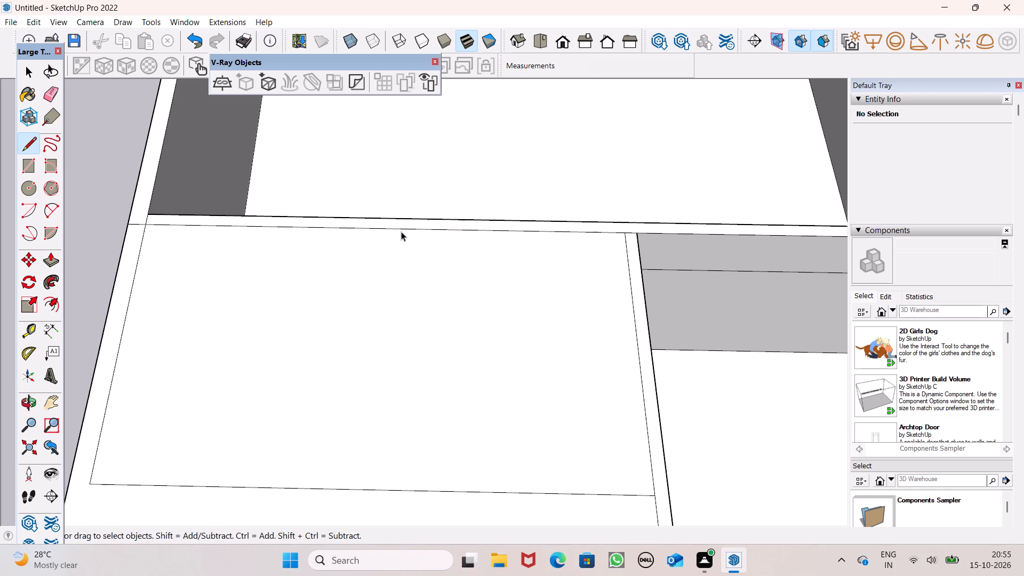
Erase the short line separating the partition's top face from the outer side wall's top face.
scroll(397, 220, "down", 9)
scroll(530, 206, "up", 2)
scroll(451, 195, "down", 2)
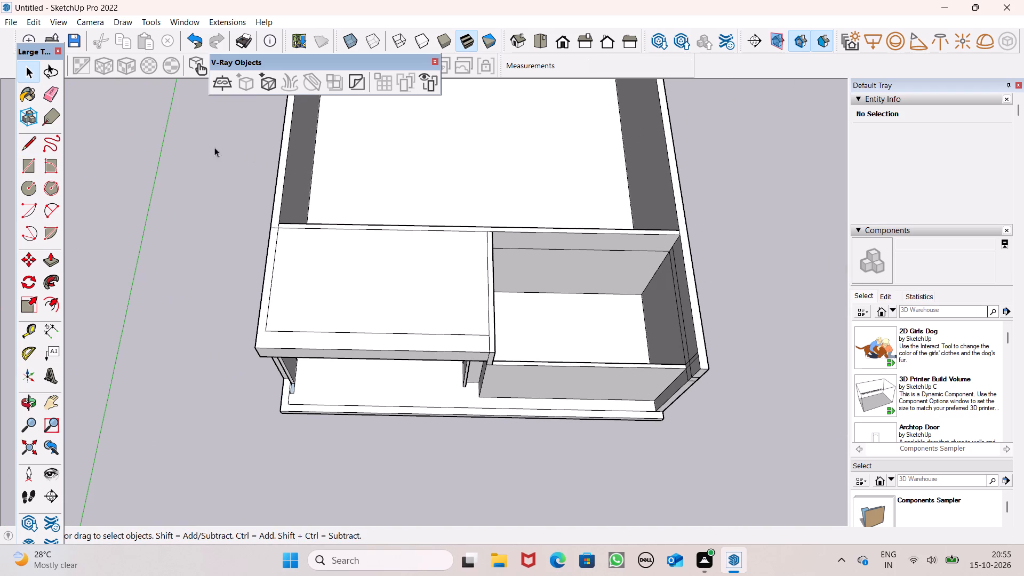
left_click(47, 90)
scroll(308, 205, "up", 4)
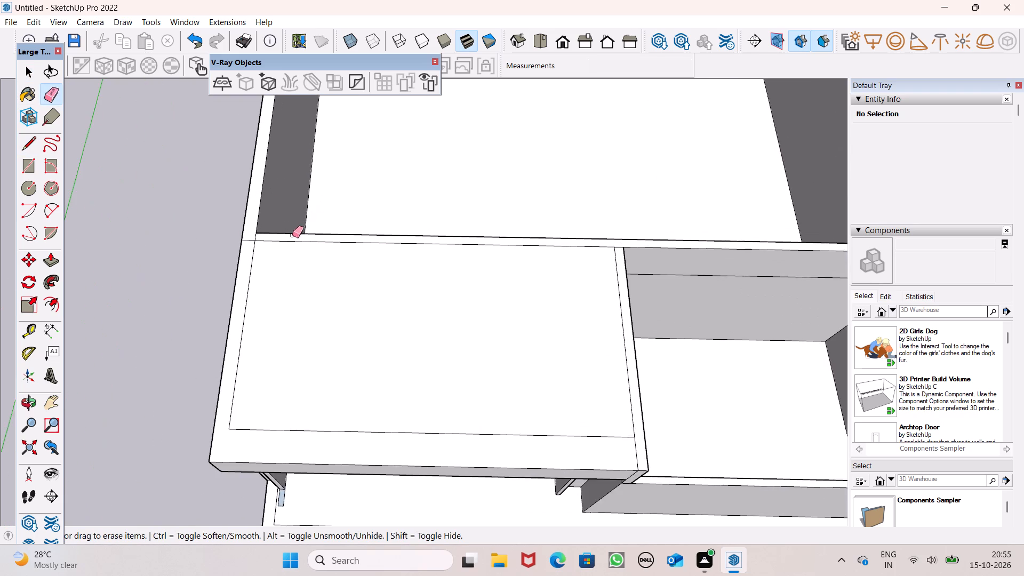
scroll(279, 238, "up", 6)
left_click_drag(238, 234, 243, 236)
scroll(204, 278, "down", 7)
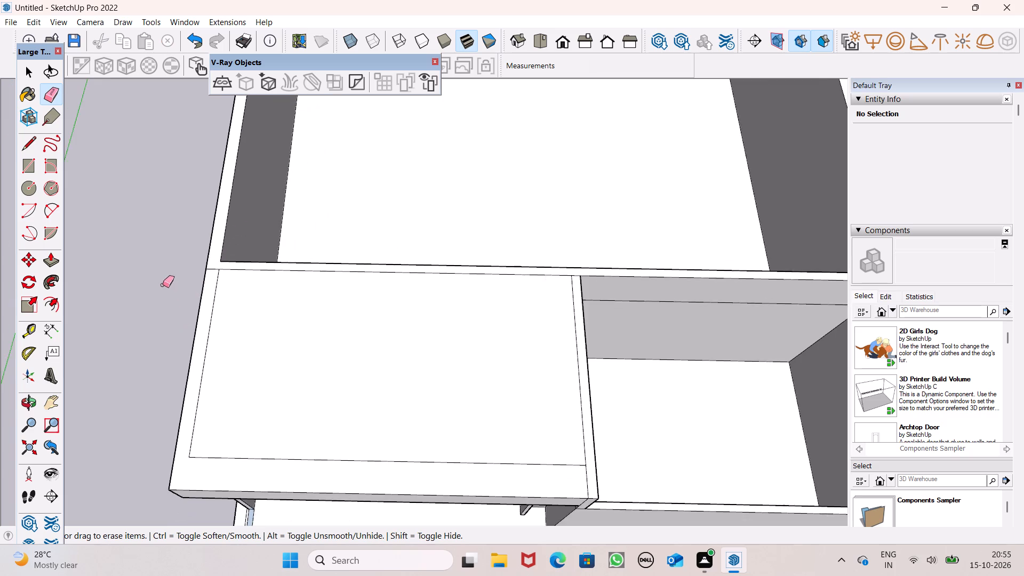
Raise the joined top face of the main hall's walls by 10' with Push/Pull.
scroll(163, 285, "down", 5)
scroll(318, 311, "down", 4)
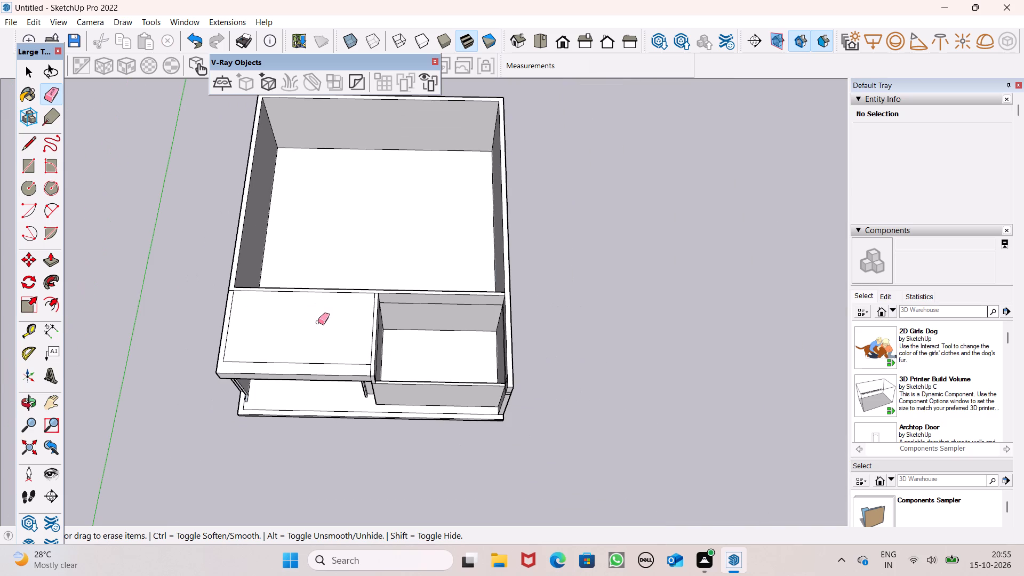
scroll(498, 298, "up", 4)
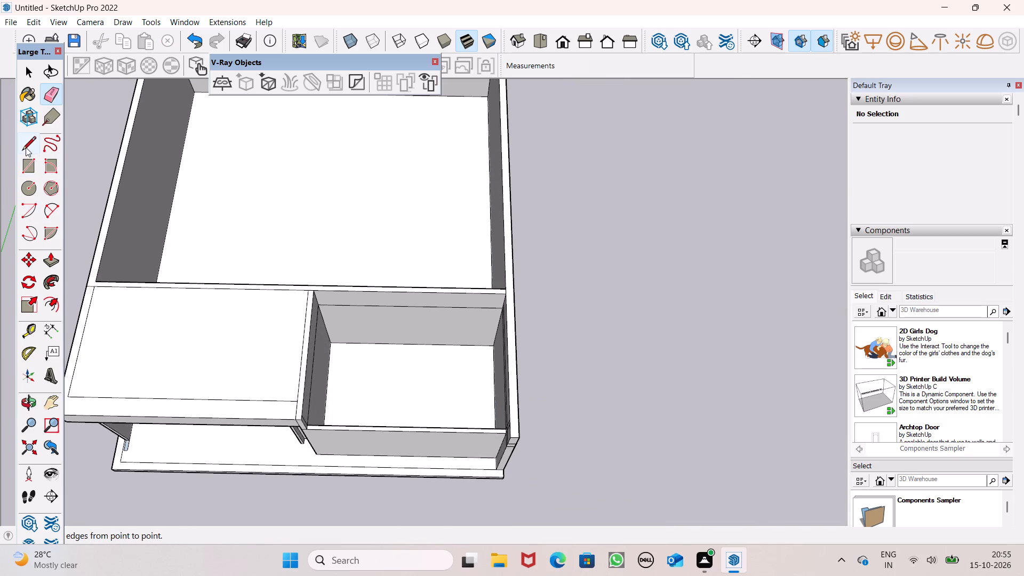
scroll(215, 212, "down", 1)
scroll(217, 215, "up", 1)
scroll(217, 217, "down", 1)
middle_click_drag(239, 234, 266, 234)
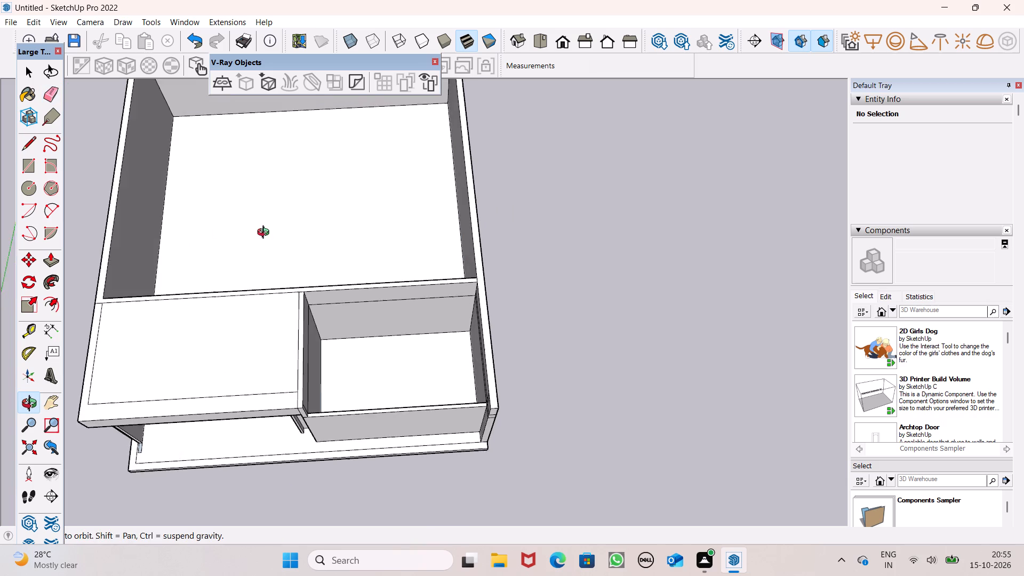
middle_click_drag(266, 234, 275, 245)
left_click(49, 265)
scroll(477, 202, "down", 3)
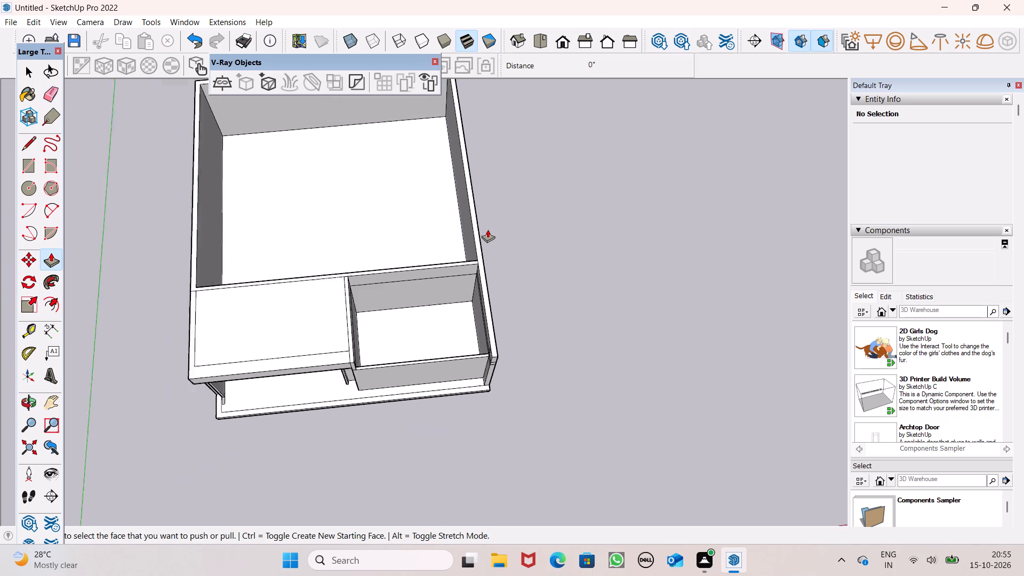
scroll(487, 229, "down", 3)
scroll(393, 257, "up", 7)
scroll(122, 276, "up", 5)
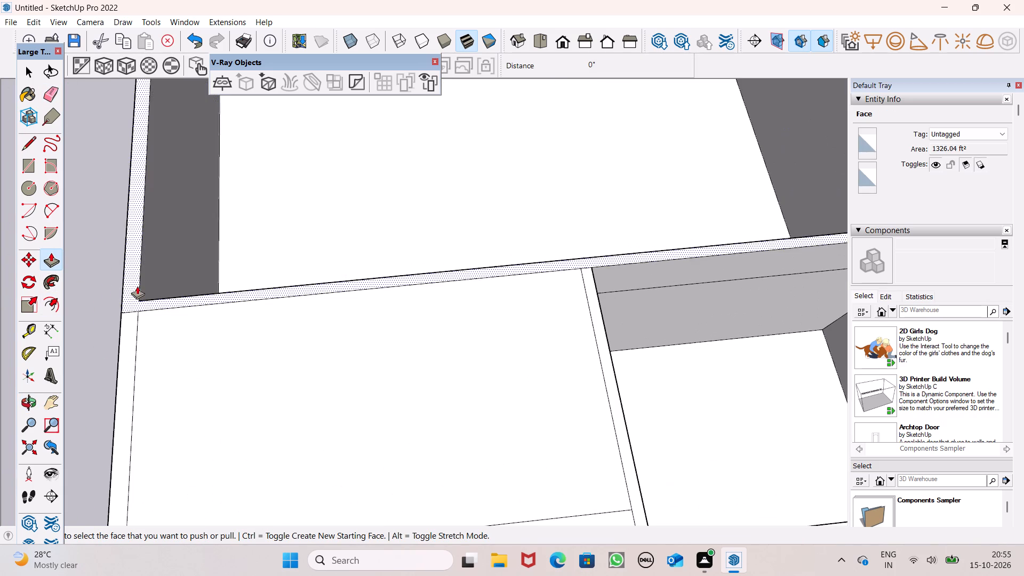
left_click_drag(136, 289, 116, 203)
type("10'")
key("Return")
Push/Pull the top face of the main hall's walls by 5'.
scroll(396, 255, "down", 4)
scroll(398, 268, "up", 1)
scroll(398, 269, "down", 2)
middle_click_drag(431, 278, 430, 298)
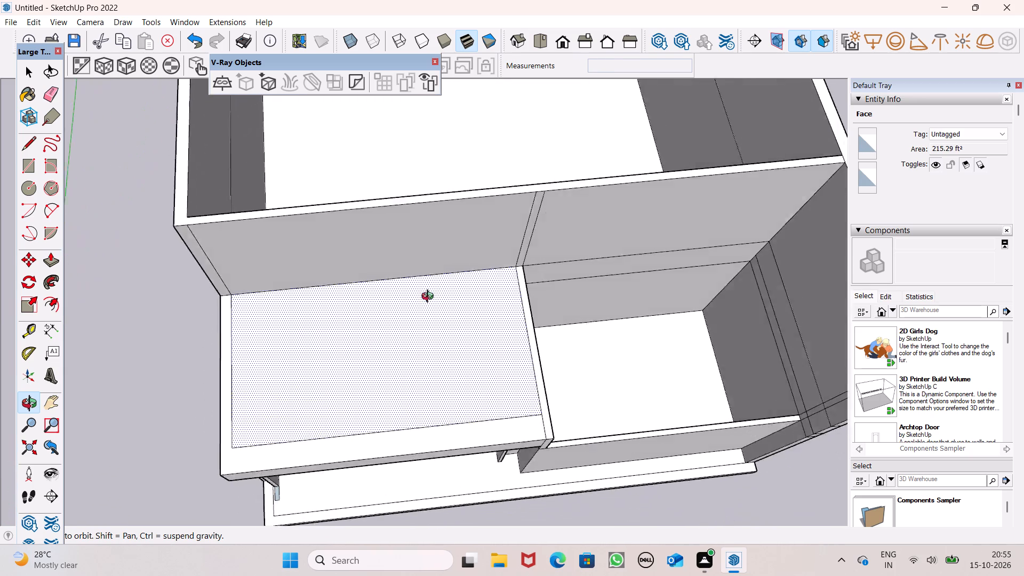
middle_click_drag(430, 298, 425, 350)
scroll(349, 272, "down", 2)
scroll(186, 215, "up", 2)
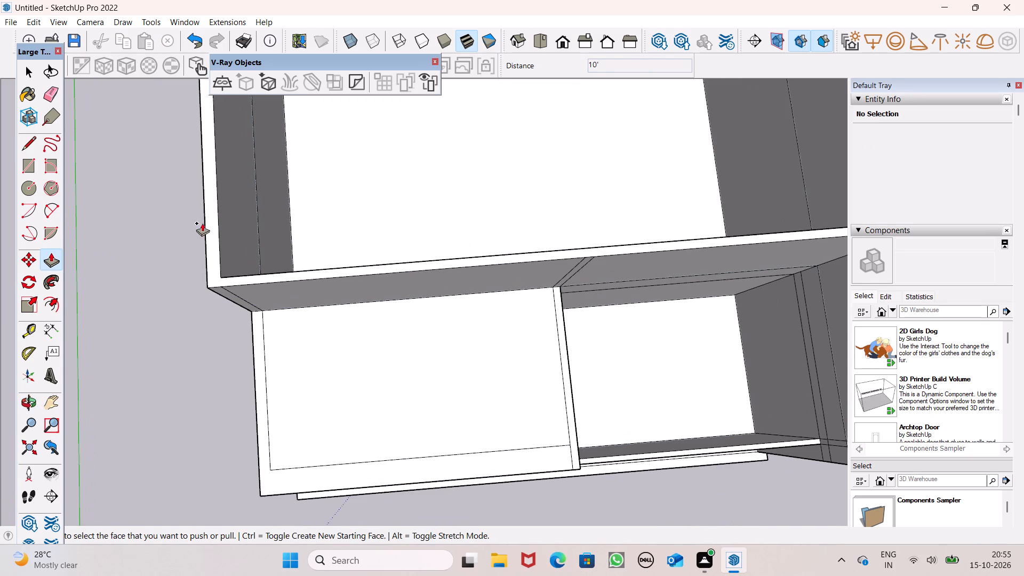
left_click_drag(207, 233, 190, 201)
type("5'")
key("Return")
Examine the raised hall walls from the front and above, including the open front room.
scroll(222, 219, "down", 7)
middle_click_drag(308, 282, 311, 93)
scroll(342, 275, "down", 3)
middle_click_drag(372, 256, 377, 95)
scroll(411, 185, "up", 1)
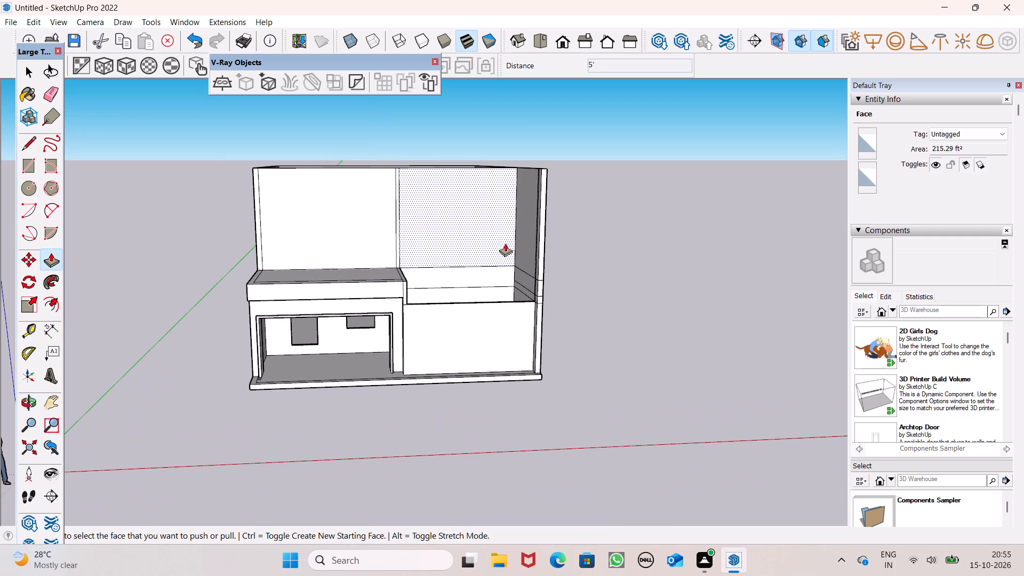
middle_click_drag(516, 267, 510, 348)
scroll(458, 342, "up", 4)
scroll(524, 198, "down", 3)
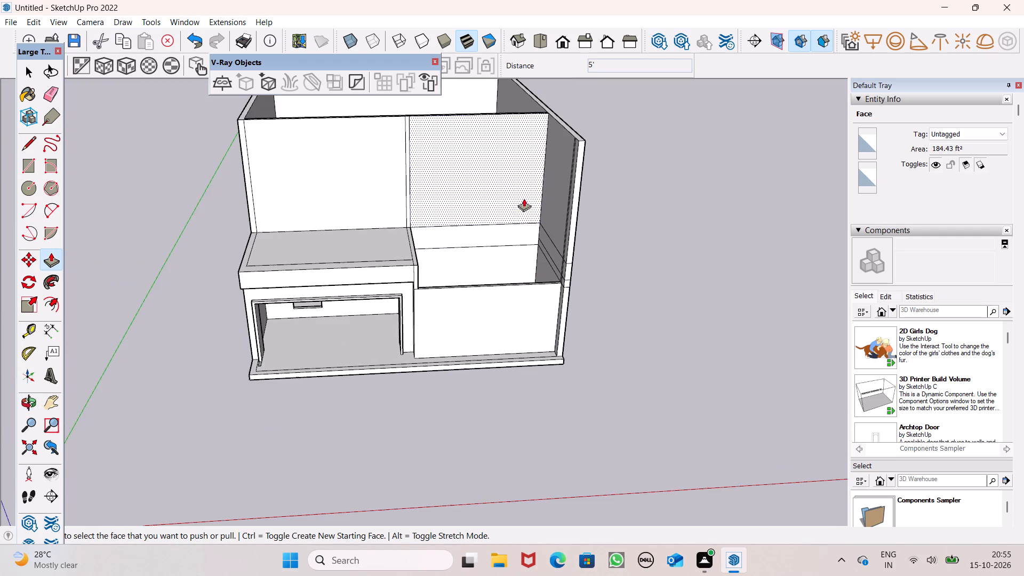
middle_click_drag(524, 266, 515, 466)
scroll(479, 370, "up", 3)
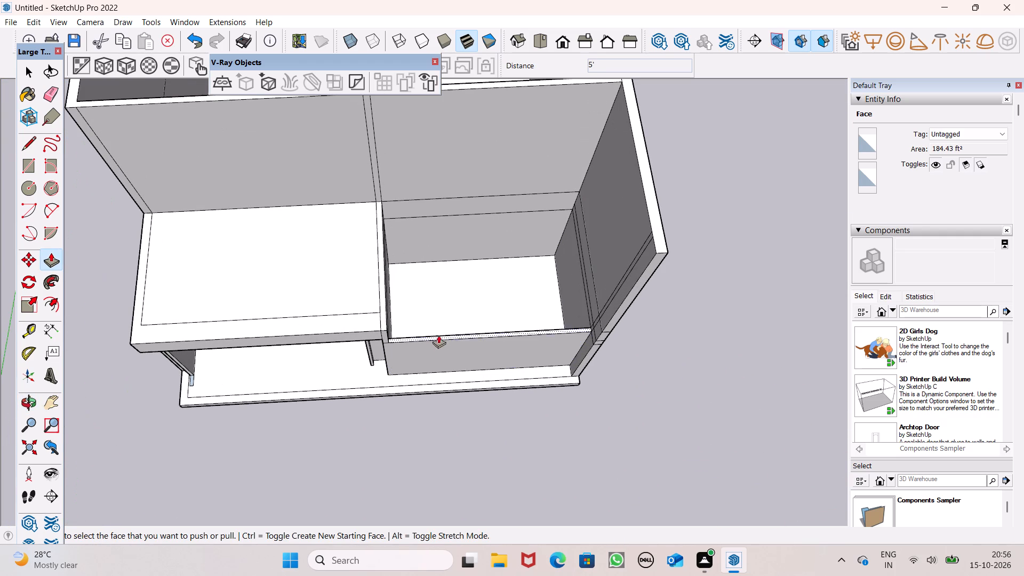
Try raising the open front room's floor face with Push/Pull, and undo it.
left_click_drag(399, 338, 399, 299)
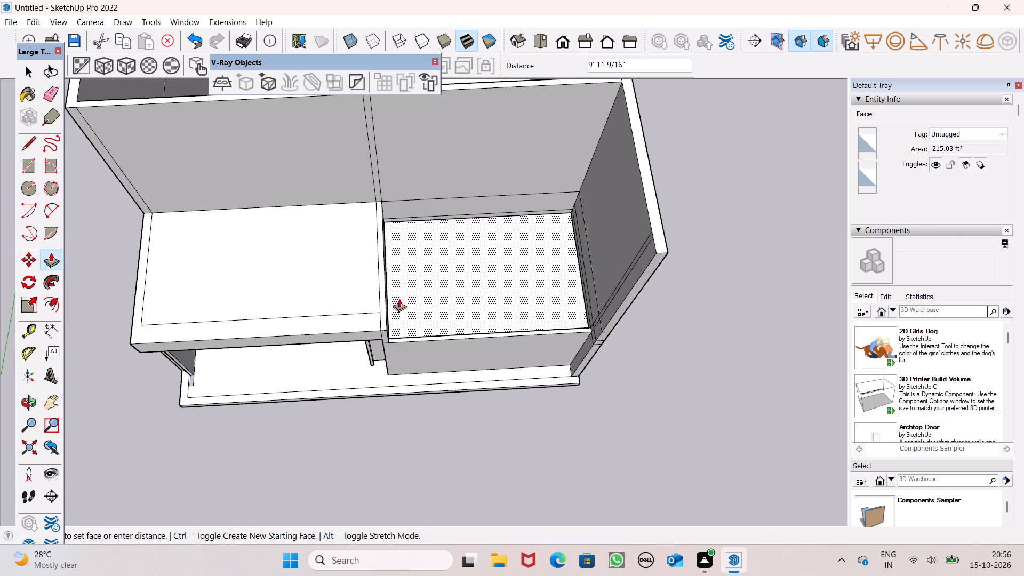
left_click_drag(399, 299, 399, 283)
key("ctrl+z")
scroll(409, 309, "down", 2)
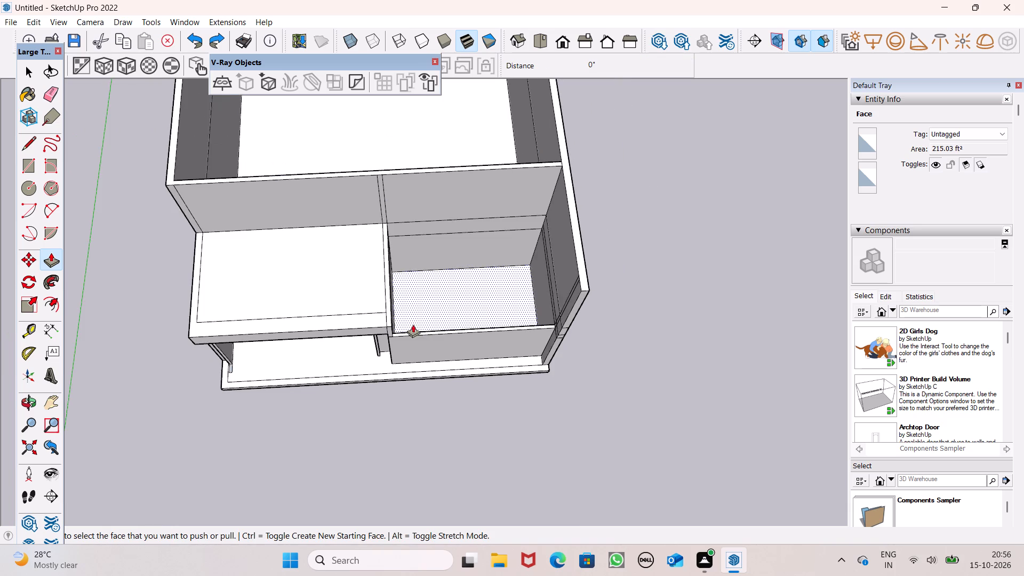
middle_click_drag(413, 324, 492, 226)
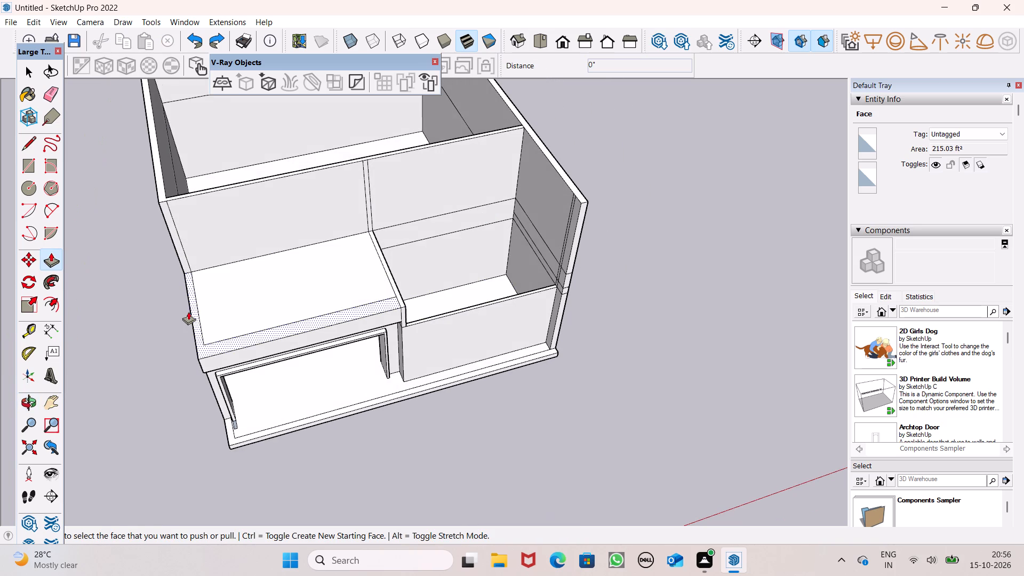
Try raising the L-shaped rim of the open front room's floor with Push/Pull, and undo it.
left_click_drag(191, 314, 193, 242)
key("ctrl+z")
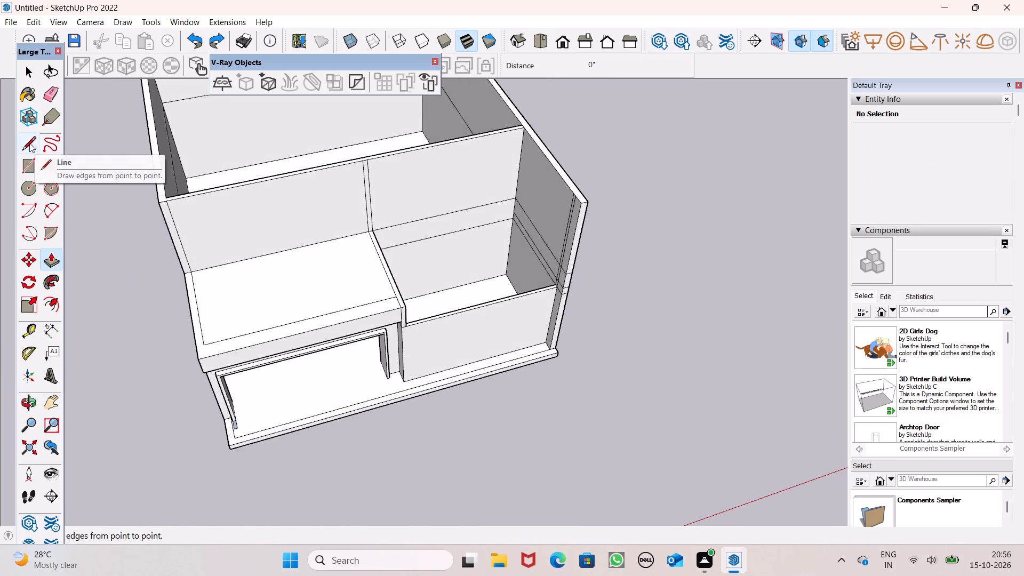
Draw a line about 1' 8" long from the open front room's inner corner to its front edge, separating the side wall strip.
left_click(29, 143)
scroll(147, 311, "up", 2)
middle_click_drag(203, 381, 165, 399)
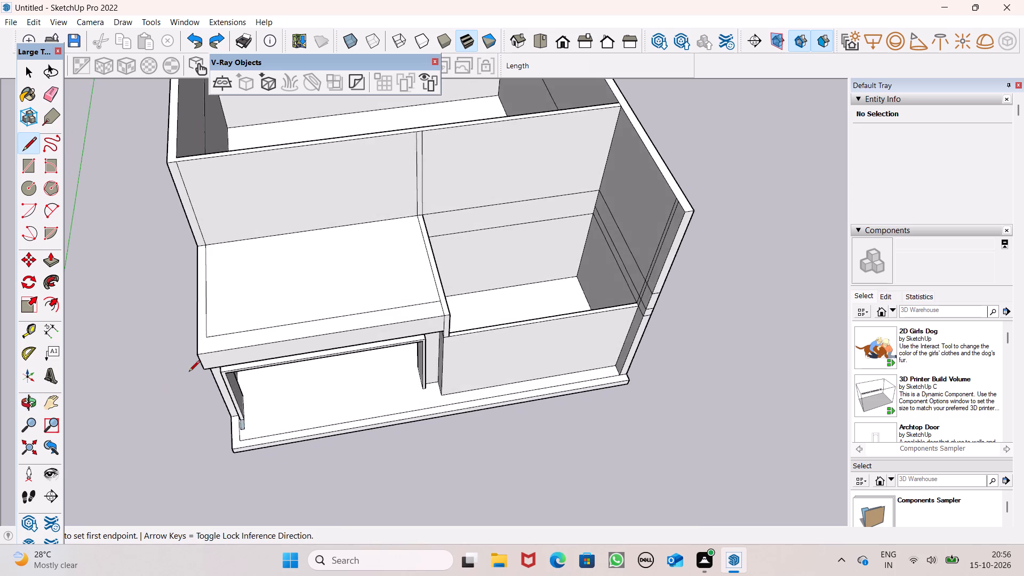
scroll(190, 365, "up", 4)
left_click(215, 325)
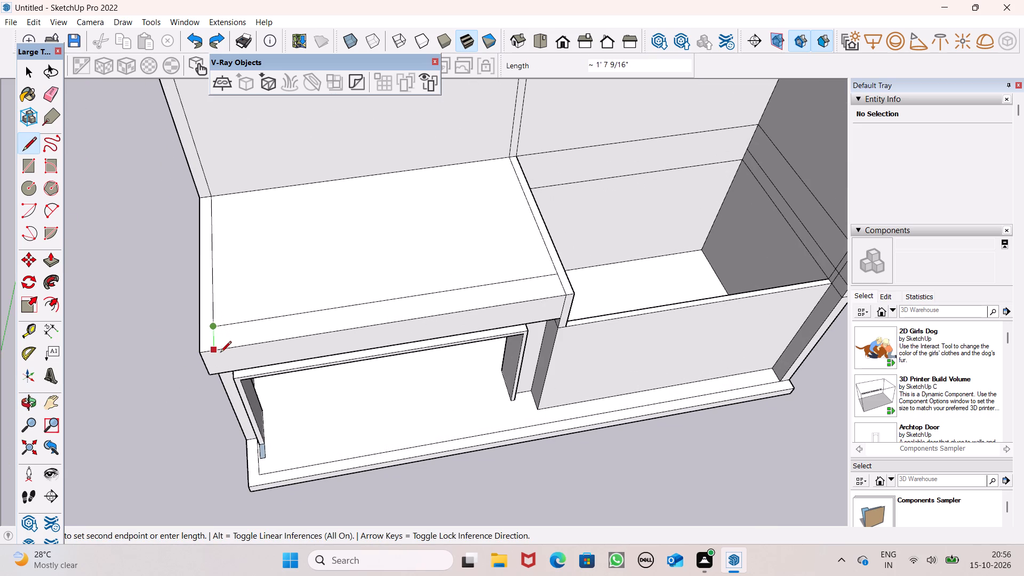
left_click(219, 354)
key("space")
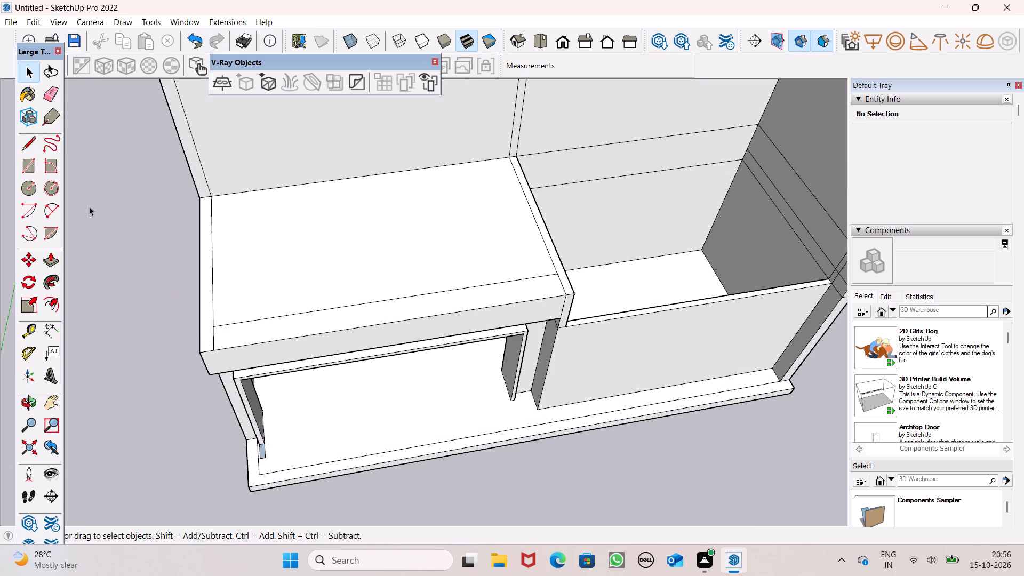
Raise the open front room's side wall strip by 10' with Push/Pull, level with the main hall's walls.
left_click(49, 255)
scroll(330, 285, "down", 7)
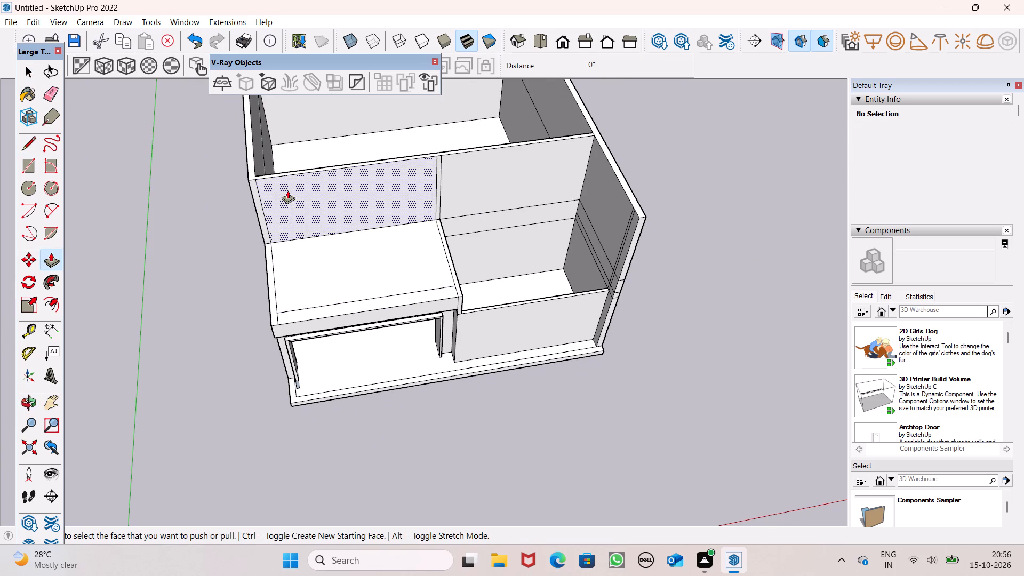
left_click_drag(268, 277, 266, 175)
Raise the top face of the enclosed front room's front wall with Push/Pull to the height of the hall's walls.
scroll(232, 203, "down", 2)
middle_click_drag(361, 270, 308, 263)
scroll(471, 257, "down", 2)
middle_click_drag(485, 286, 496, 386)
scroll(489, 295, "up", 5)
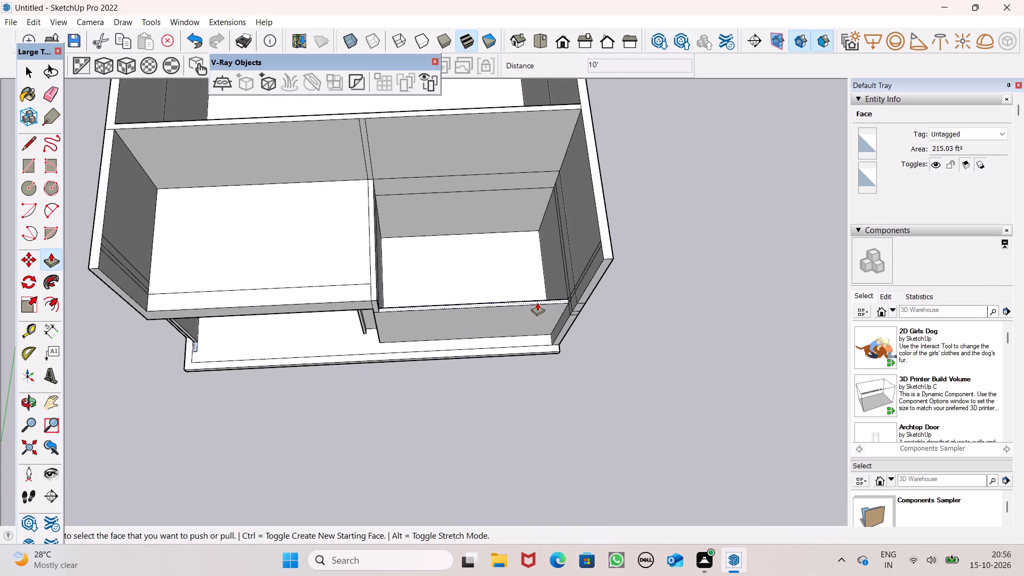
left_click_drag(537, 302, 575, 281)
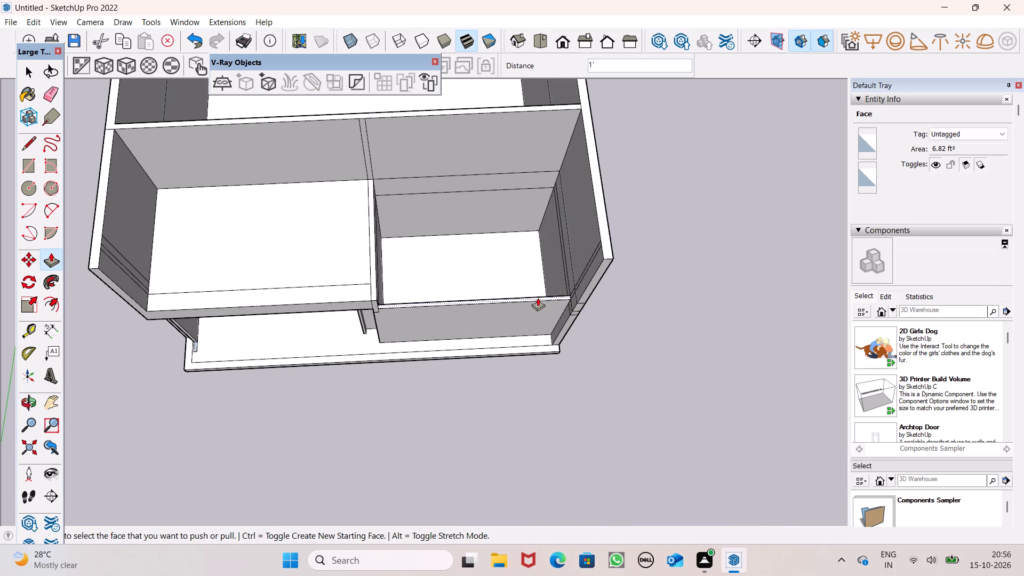
left_click_drag(538, 297, 549, 247)
middle_click_drag(557, 265, 548, 395)
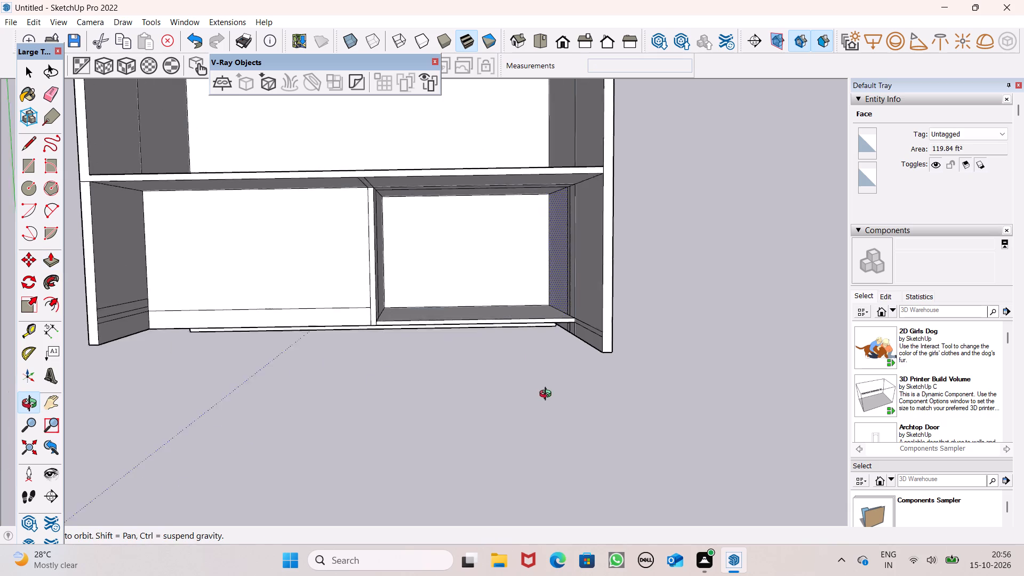
middle_click_drag(548, 395, 547, 397)
left_click_drag(526, 322, 537, 259)
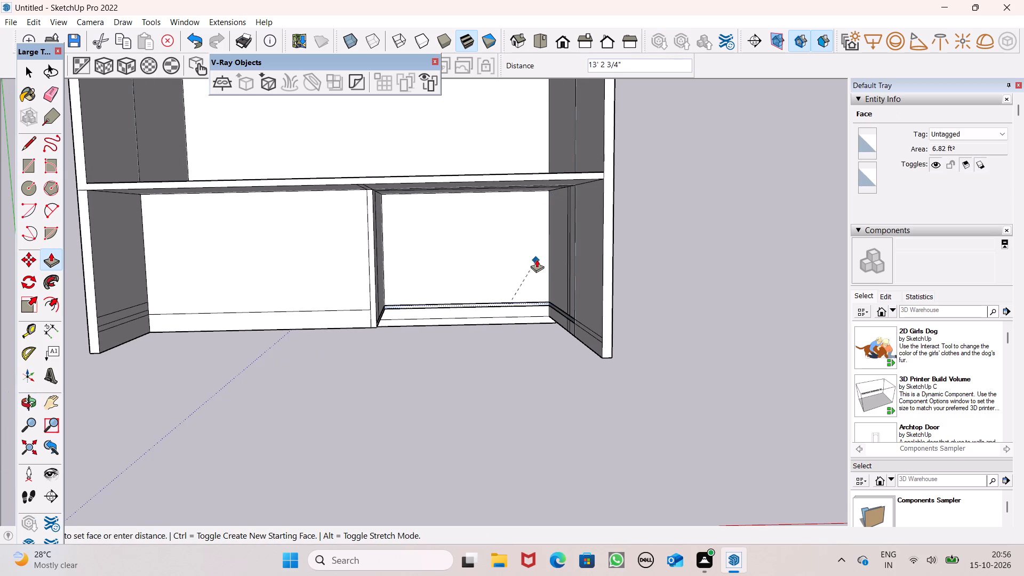
left_click_drag(537, 259, 608, 329)
key("space")
key("space")
Erase the leftover horizontal edges on the inner walls of the enclosed front room.
scroll(579, 295, "down", 3)
middle_click_drag(586, 344, 723, 217)
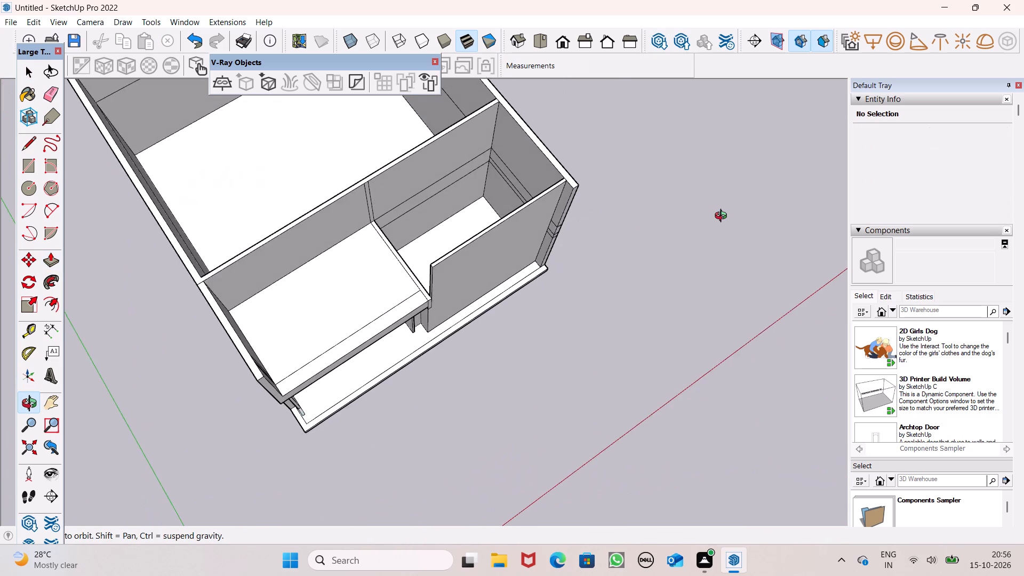
middle_click_drag(723, 217, 670, 108)
scroll(623, 133, "up", 1)
middle_click_drag(623, 133, 654, 34)
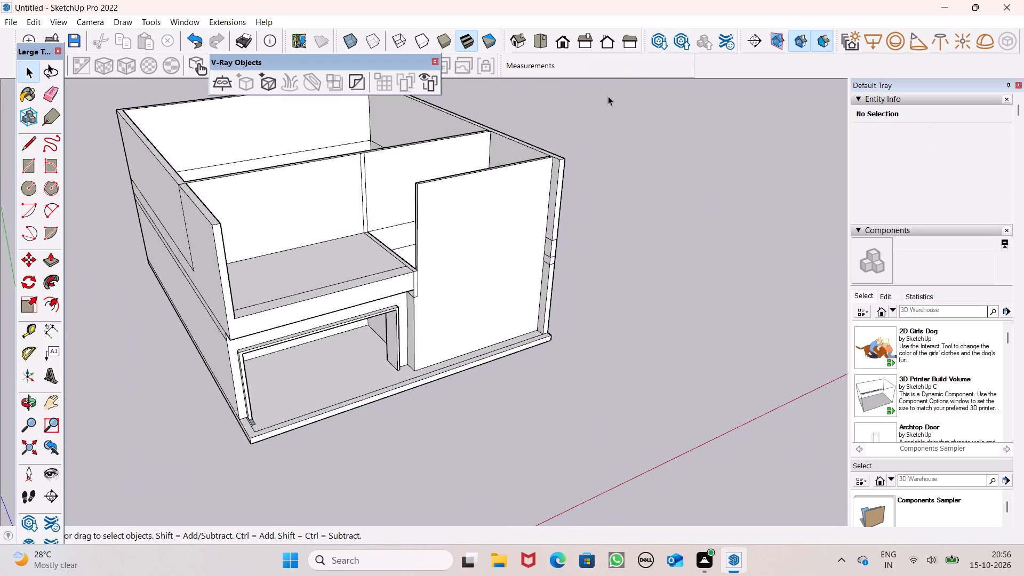
scroll(581, 137, "up", 2)
left_click(59, 96)
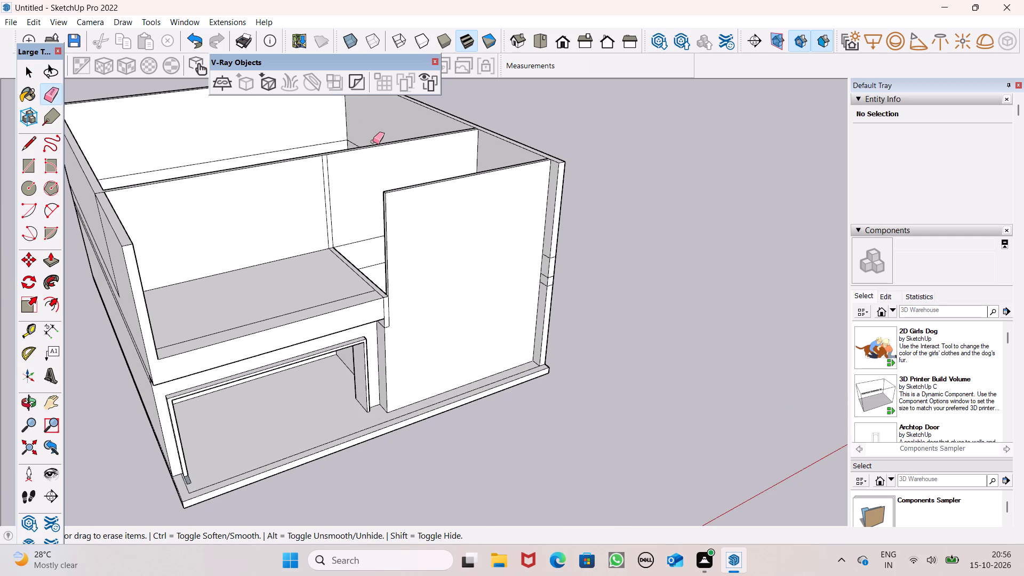
scroll(395, 147, "down", 2)
middle_click_drag(432, 181, 577, 172)
middle_click_drag(353, 186, 478, 199)
scroll(314, 204, "up", 2)
scroll(315, 214, "down", 1)
scroll(321, 218, "up", 2)
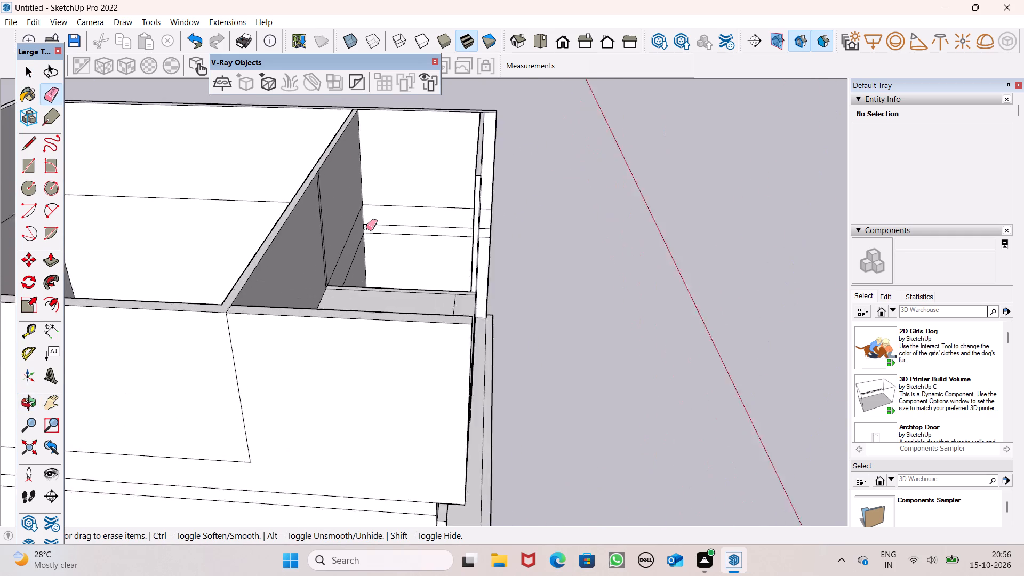
scroll(366, 228, "up", 2)
left_click_drag(399, 194, 410, 234)
middle_click_drag(430, 243, 413, 245)
scroll(424, 252, "up", 1)
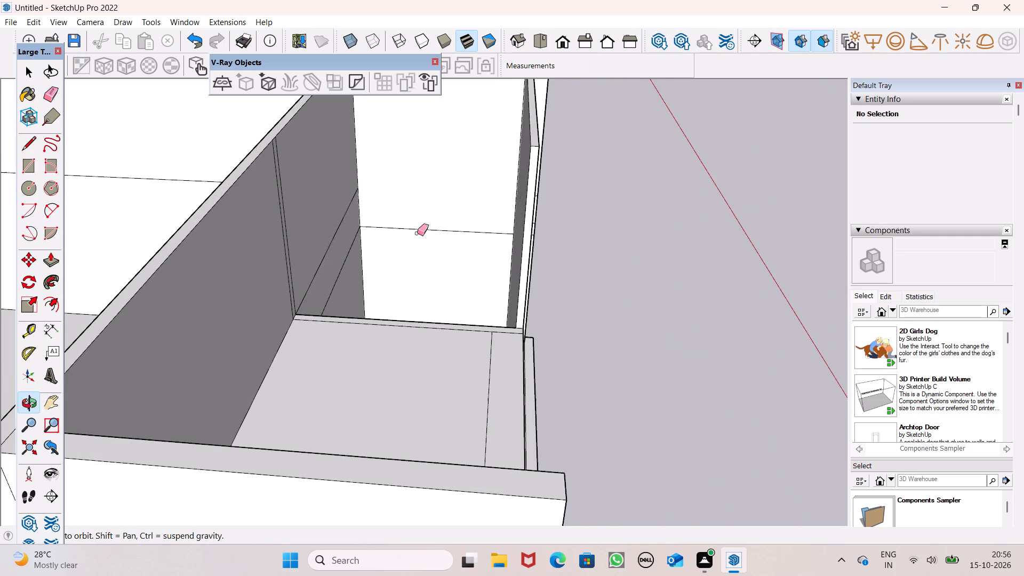
left_click_drag(437, 229, 435, 239)
middle_click_drag(439, 245, 323, 259)
left_click_drag(330, 233, 363, 278)
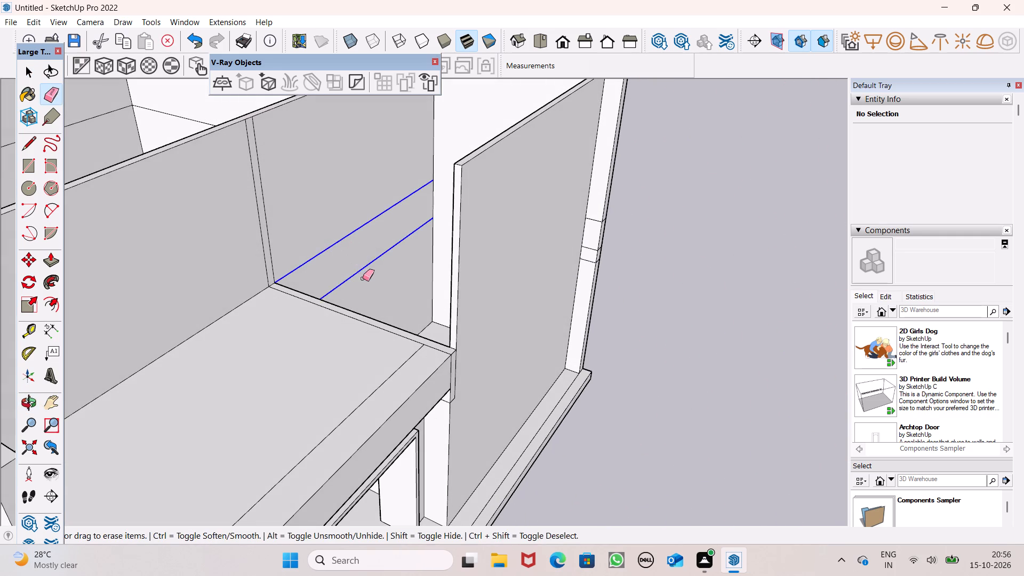
left_click_drag(363, 278, 364, 275)
Erase the leftover horizontal edges across the front end of the outer side wall beside the enclosed room.
middle_click_drag(369, 254, 294, 236)
scroll(368, 254, "up", 1)
scroll(627, 263, "up", 8)
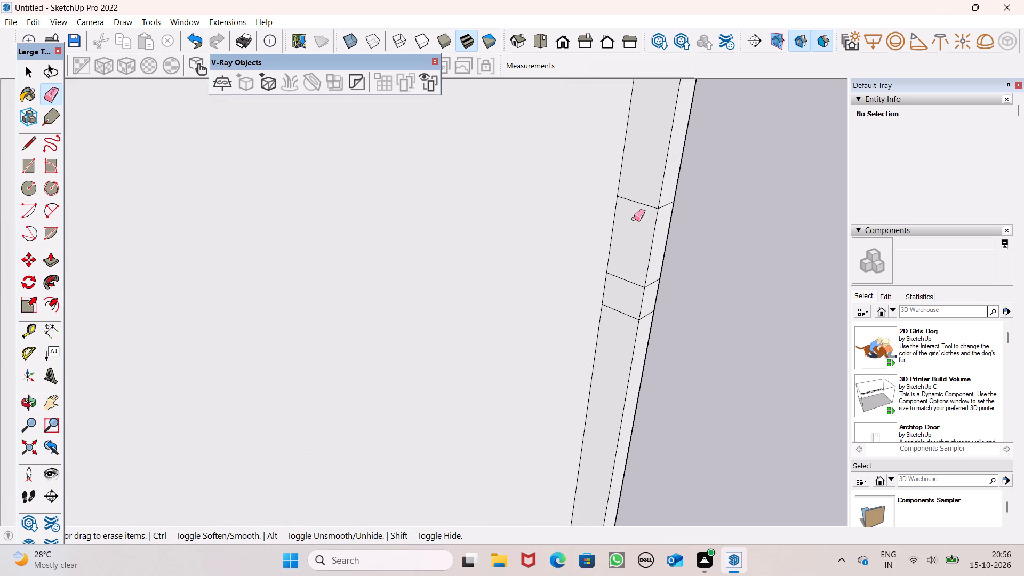
left_click_drag(642, 193, 620, 316)
middle_click_drag(667, 334, 586, 337)
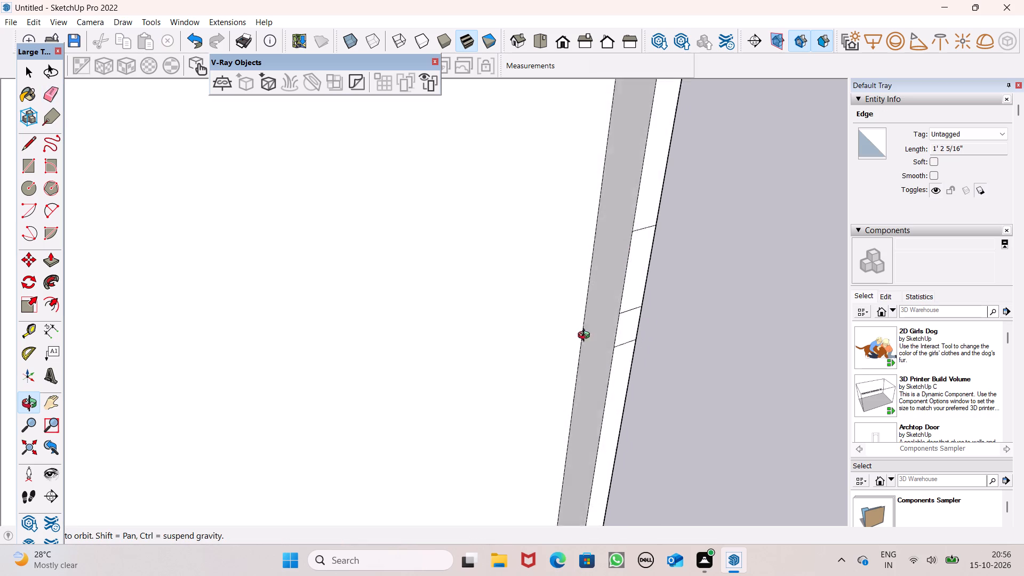
middle_click_drag(586, 337, 500, 334)
scroll(537, 338, "up", 2)
left_click_drag(572, 335, 577, 365)
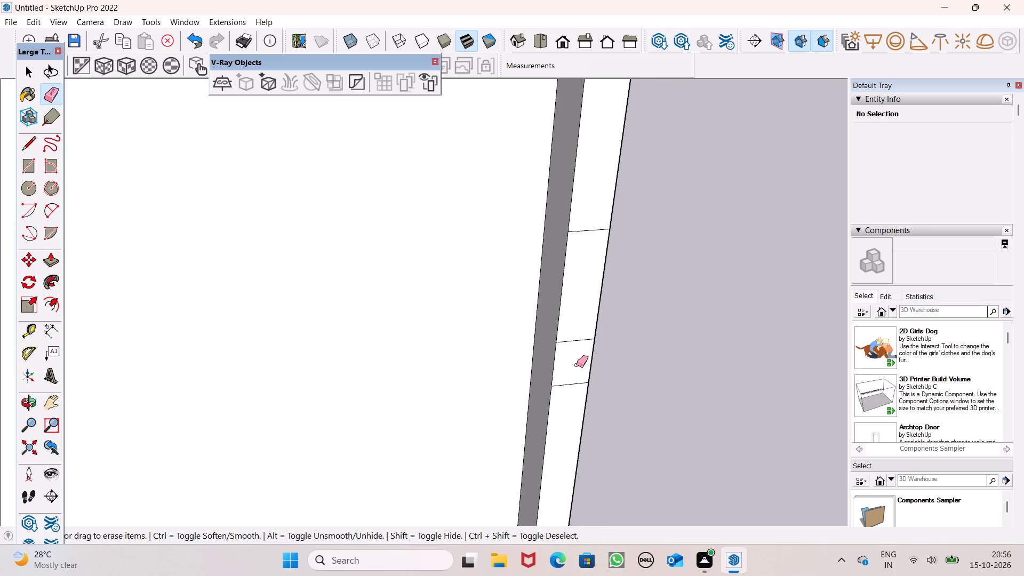
left_click_drag(577, 365, 577, 381)
left_click(599, 231)
Raise the partition between the two front rooms by 12' 4 3/8" with Push/Pull, level with the surrounding walls.
scroll(617, 219, "down", 4)
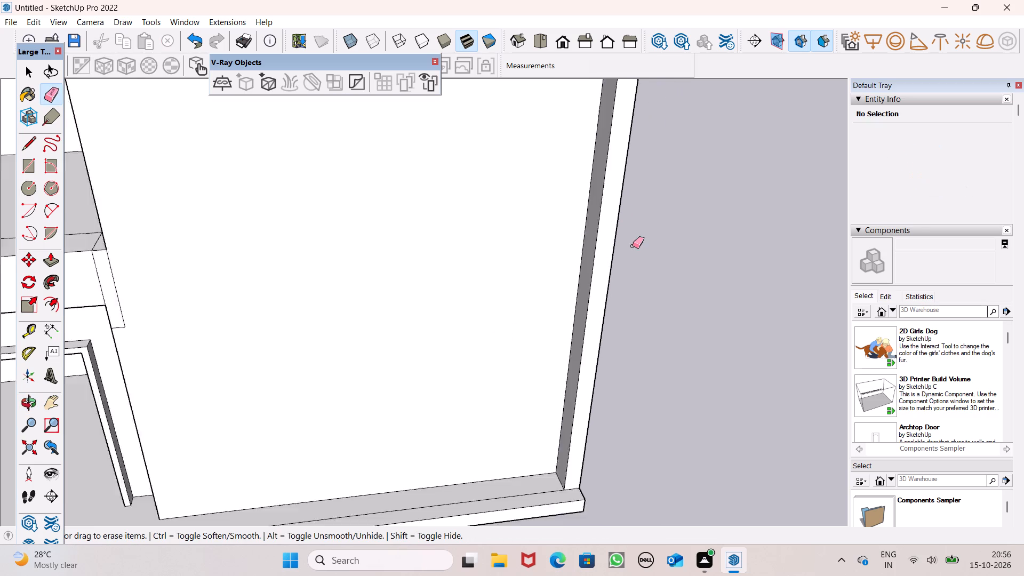
scroll(633, 246, "down", 7)
scroll(596, 276, "down", 3)
middle_click_drag(594, 275, 601, 397)
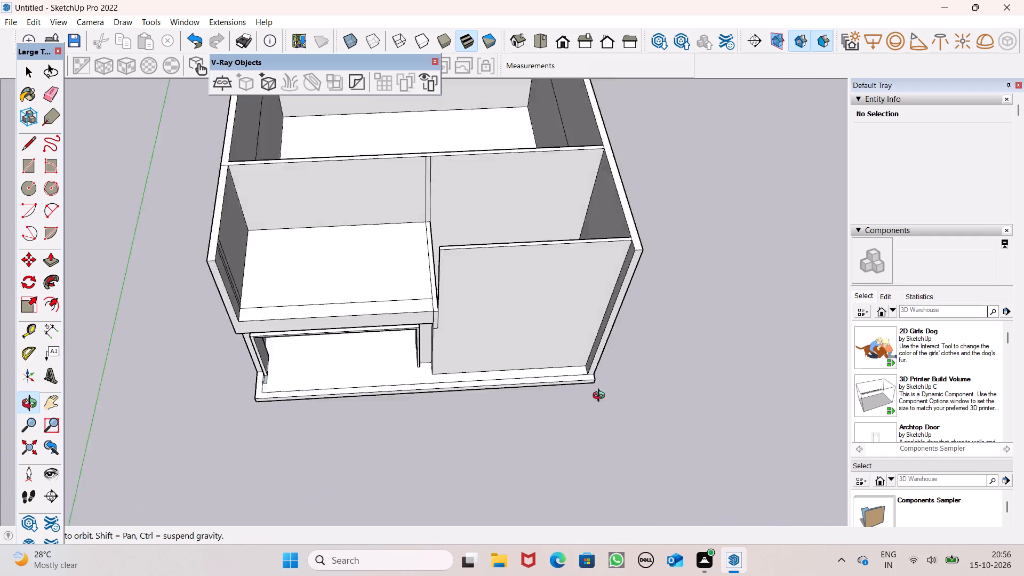
middle_click_drag(601, 397, 677, 363)
scroll(399, 277, "down", 2)
middle_click_drag(429, 317, 417, 363)
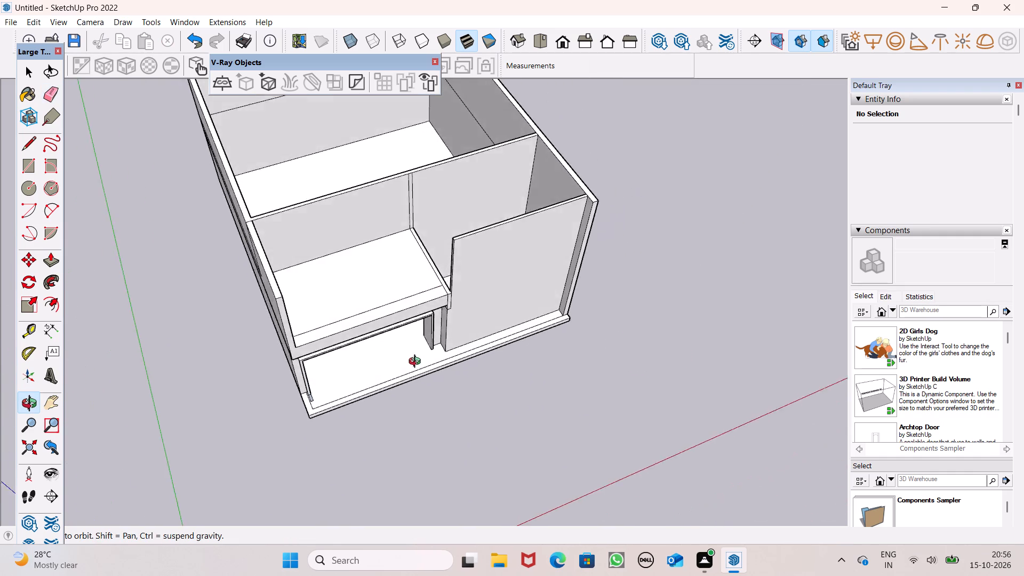
middle_click_drag(417, 363, 419, 416)
middle_click(415, 427)
middle_click_drag(413, 427, 405, 430)
scroll(364, 278, "up", 3)
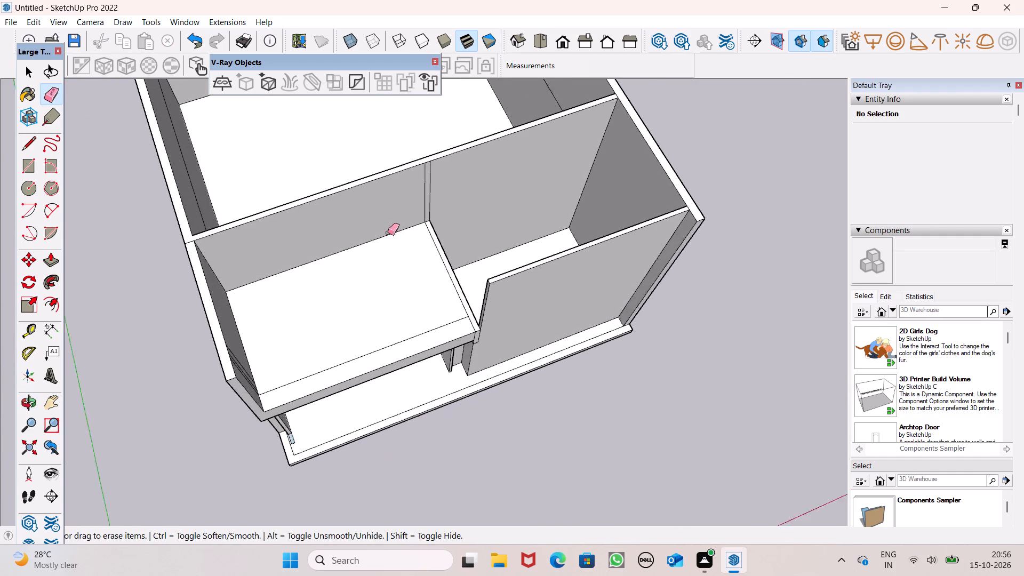
scroll(388, 233, "up", 1)
left_click(46, 256)
middle_click_drag(421, 272, 509, 275)
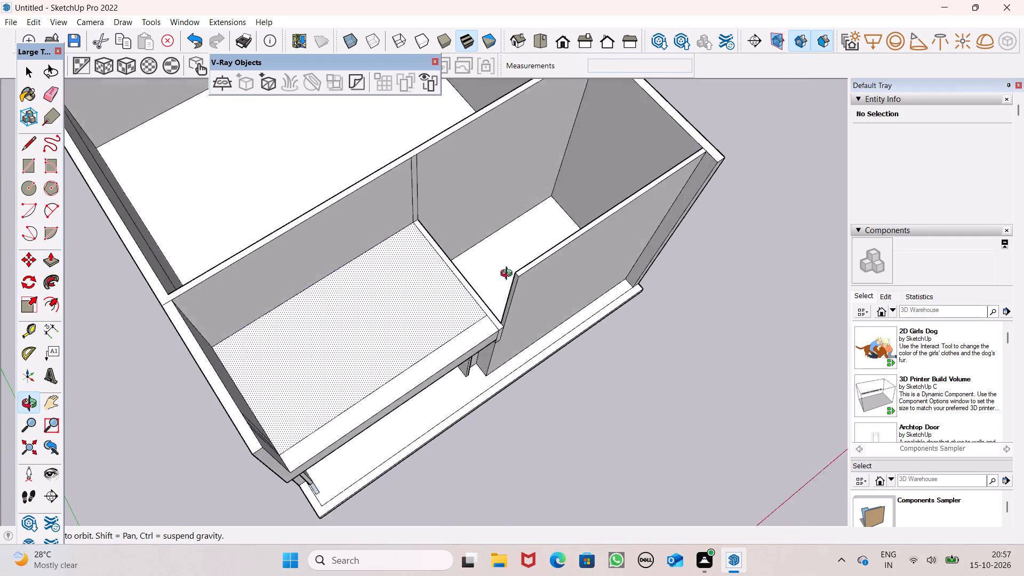
middle_click_drag(509, 275, 540, 268)
scroll(446, 245, "up", 4)
left_click_drag(373, 177, 597, 299)
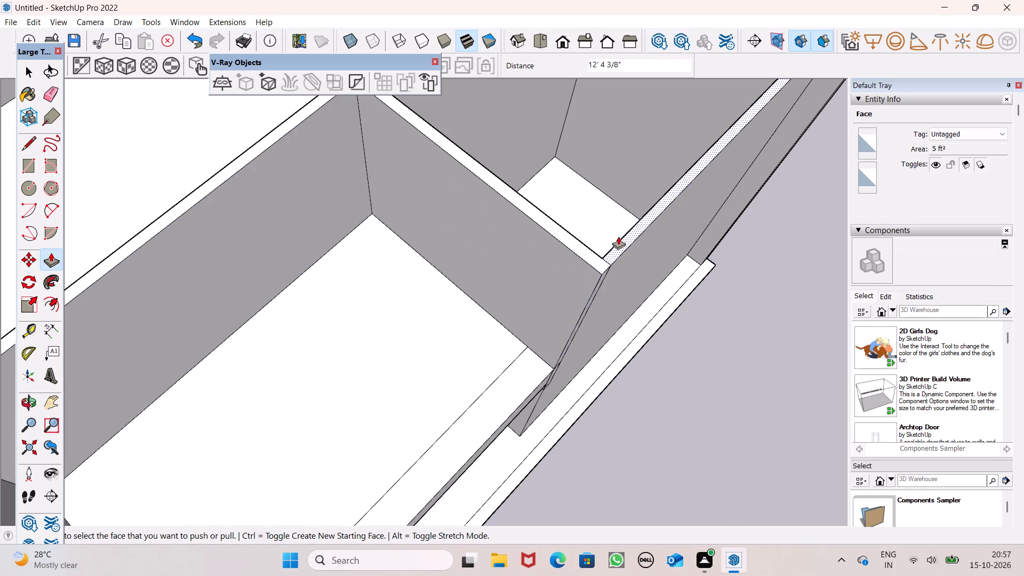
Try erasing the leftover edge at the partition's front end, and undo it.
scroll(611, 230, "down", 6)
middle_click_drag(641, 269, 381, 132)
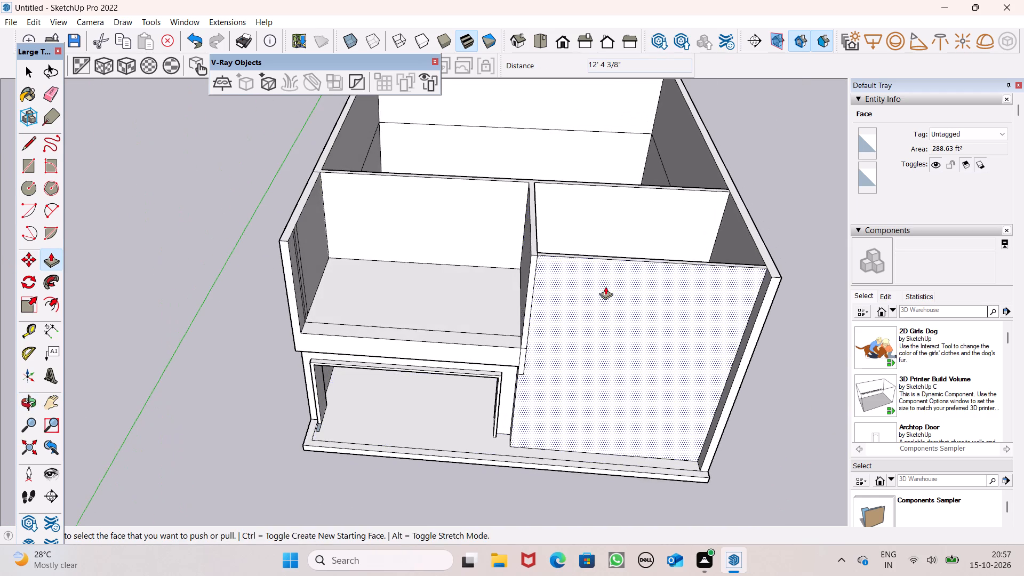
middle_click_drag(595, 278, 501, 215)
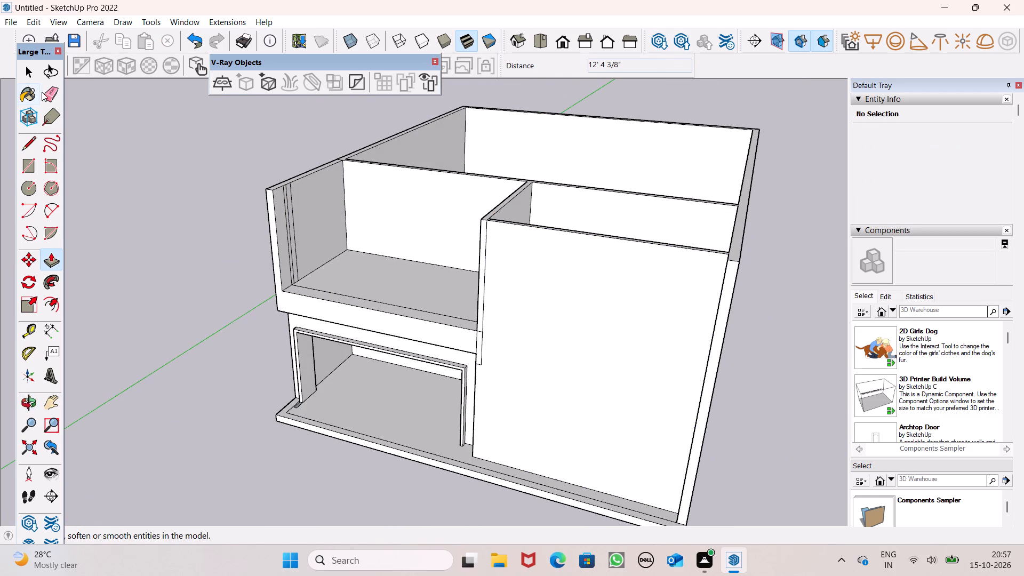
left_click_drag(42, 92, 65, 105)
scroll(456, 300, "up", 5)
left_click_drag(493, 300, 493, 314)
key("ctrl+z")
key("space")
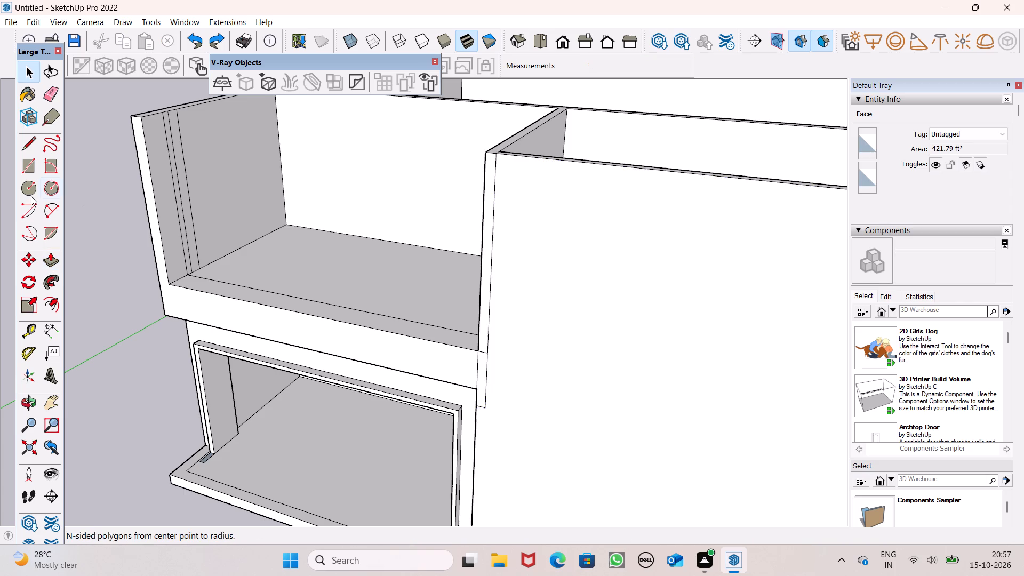
Erase the leftover vertical and short horizontal edges where the partition's front end meets the enclosed room's front wall.
left_click(38, 95)
left_click(49, 97)
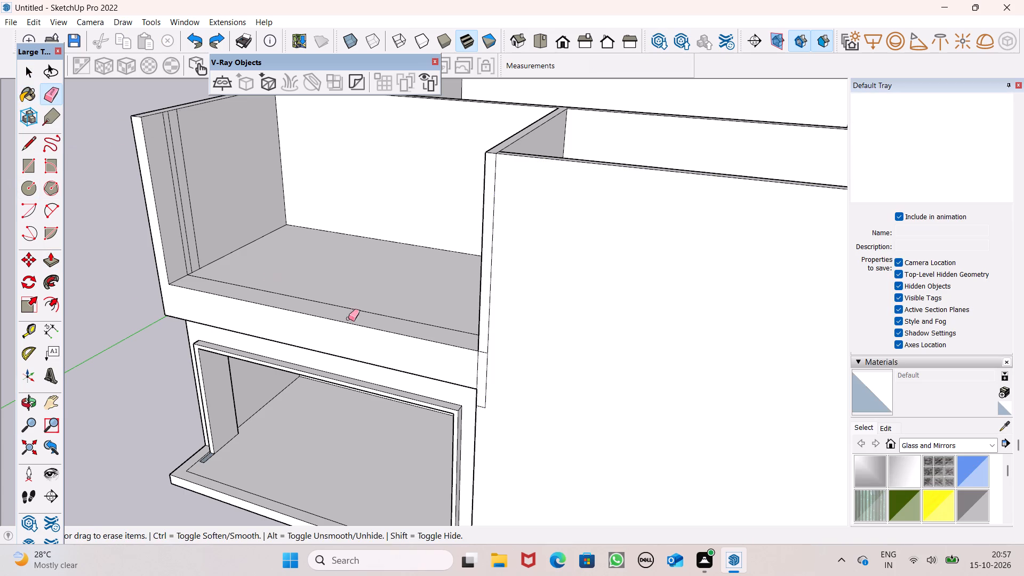
middle_click_drag(351, 326, 421, 317)
scroll(419, 320, "up", 1)
scroll(529, 357, "down", 1)
scroll(531, 356, "up", 2)
left_click_drag(555, 330, 561, 339)
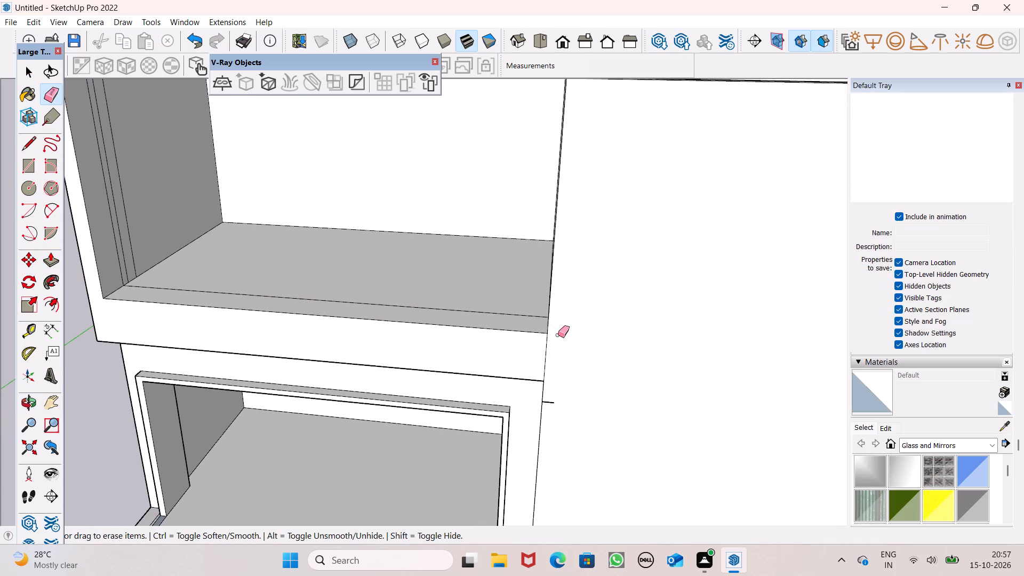
left_click_drag(552, 381, 550, 402)
scroll(546, 296, "down", 6)
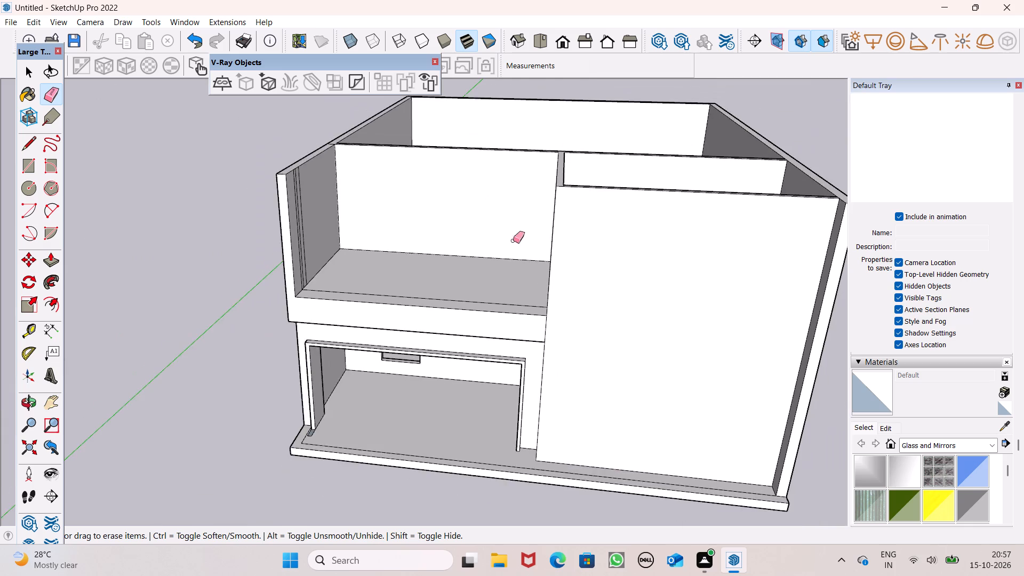
Push/Pull the inner face of the enclosed room's front wall inward by 2' 5 5/16" to thicken the wall.
scroll(460, 173, "down", 3)
scroll(492, 223, "down", 1)
middle_click_drag(521, 288, 597, 261)
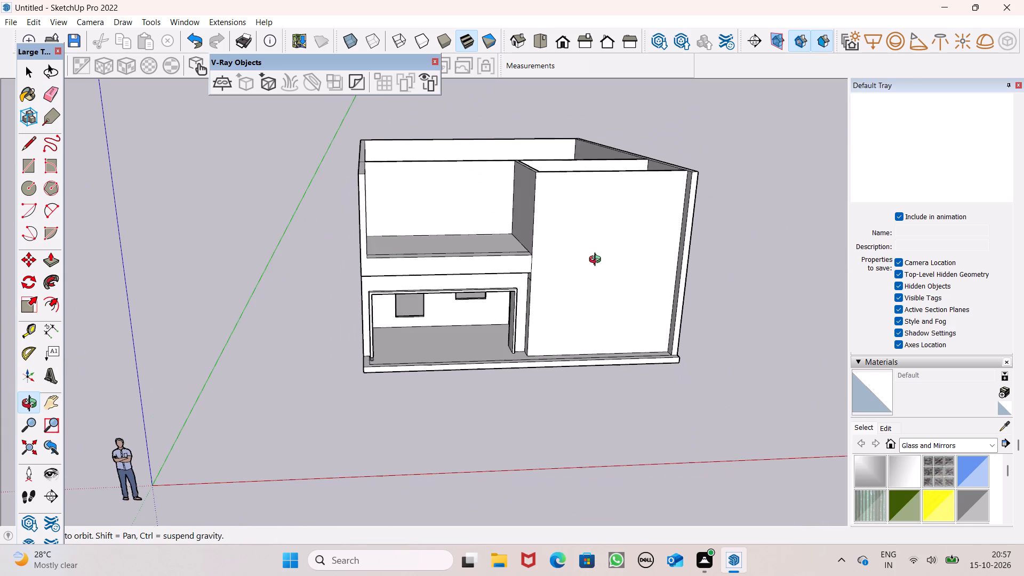
middle_click_drag(597, 261, 578, 268)
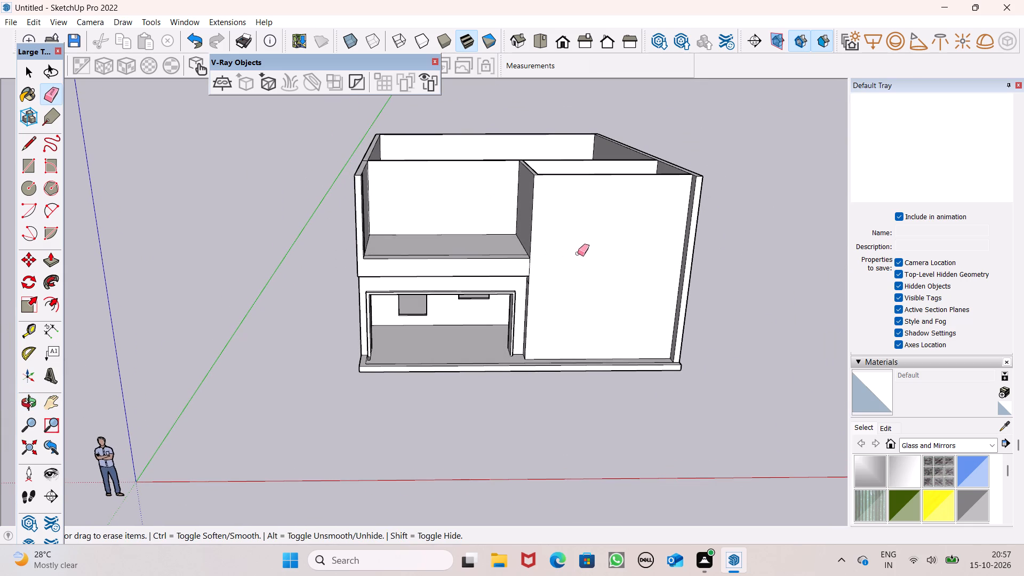
scroll(466, 219, "up", 1)
scroll(466, 219, "down", 1)
middle_click_drag(554, 248, 182, 422)
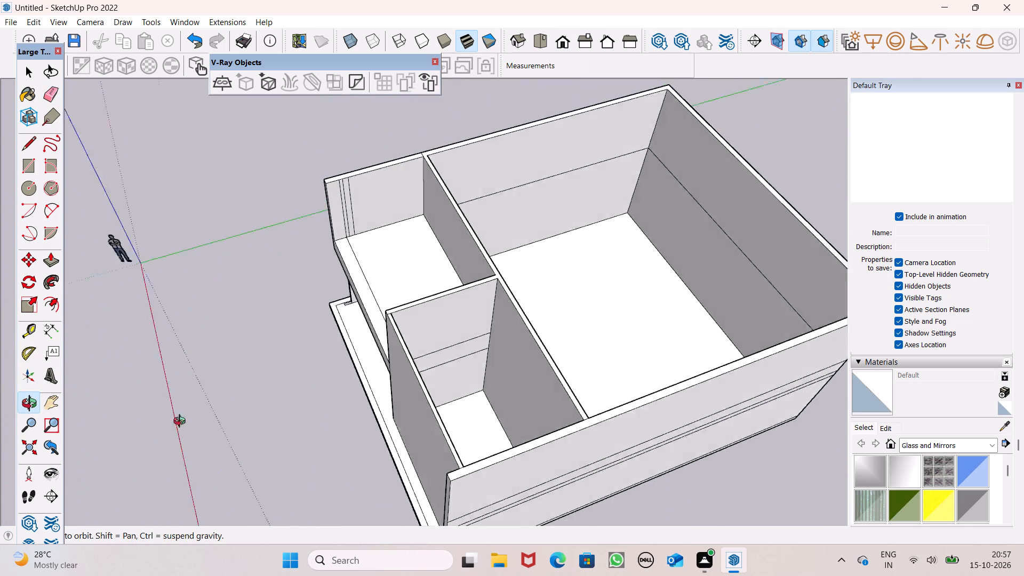
middle_click_drag(182, 422, 0, 404)
left_click(49, 263)
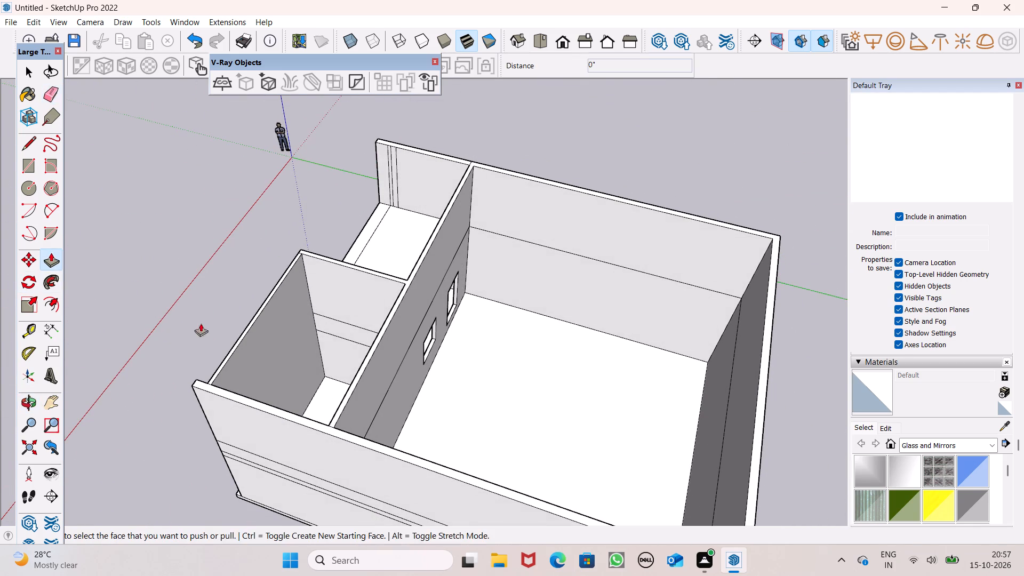
scroll(273, 327, "up", 3)
left_click_drag(259, 339, 285, 356)
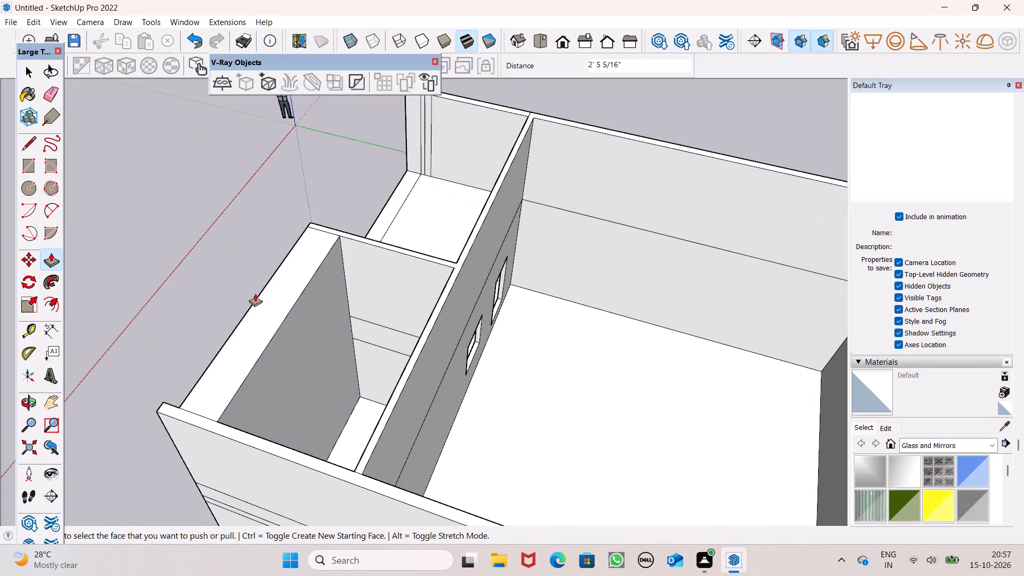
Push the outer front face of the enclosed front room inward with Push/Pull to thin its thick front wall.
scroll(255, 293, "down", 5)
middle_click_drag(249, 349, 549, 303)
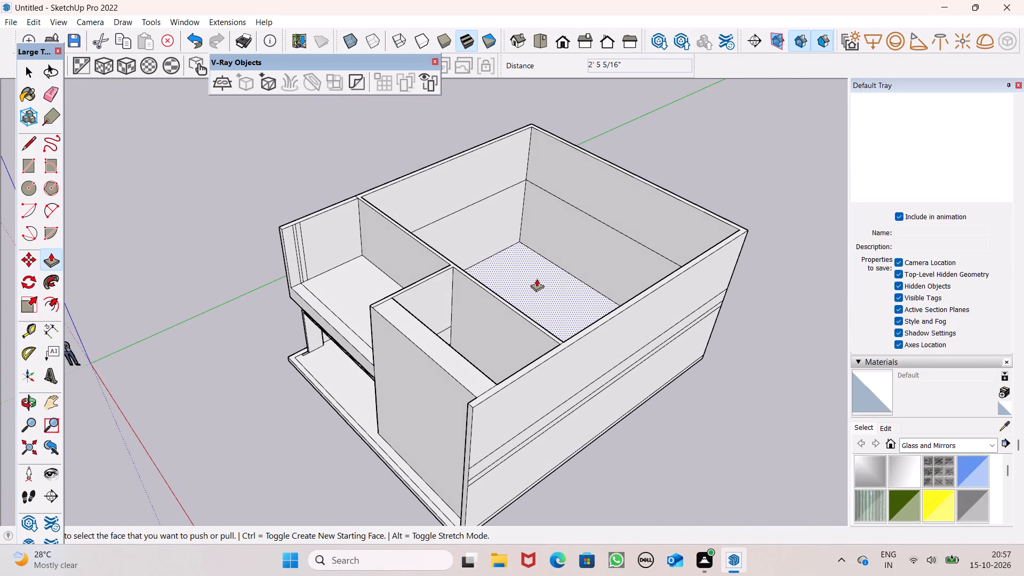
scroll(537, 278, "down", 3)
middle_click_drag(490, 349, 615, 335)
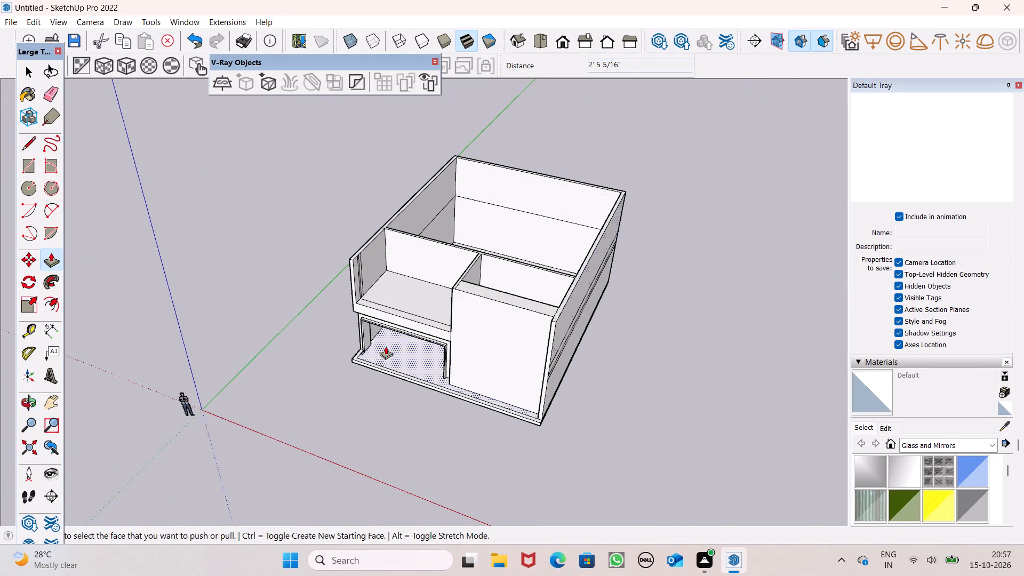
middle_click_drag(429, 364, 530, 384)
scroll(533, 340, "up", 3)
left_click_drag(514, 348, 514, 341)
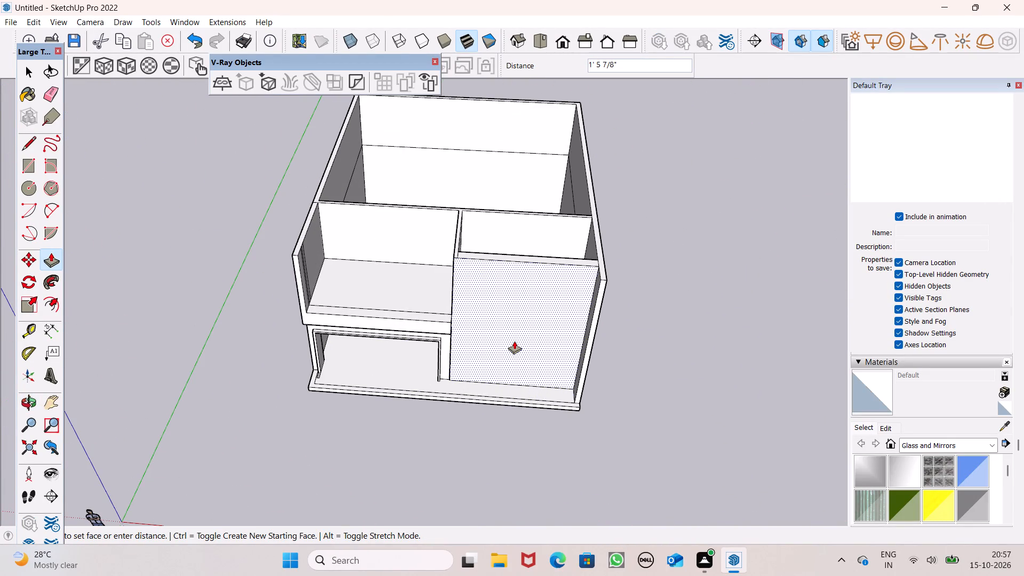
left_click_drag(514, 341, 514, 339)
middle_click_drag(485, 374, 336, 323)
key("space")
left_click(185, 300)
Erase the three vertical edges on the inner face of the open front room's side wall, near its front end.
scroll(369, 214, "up", 1)
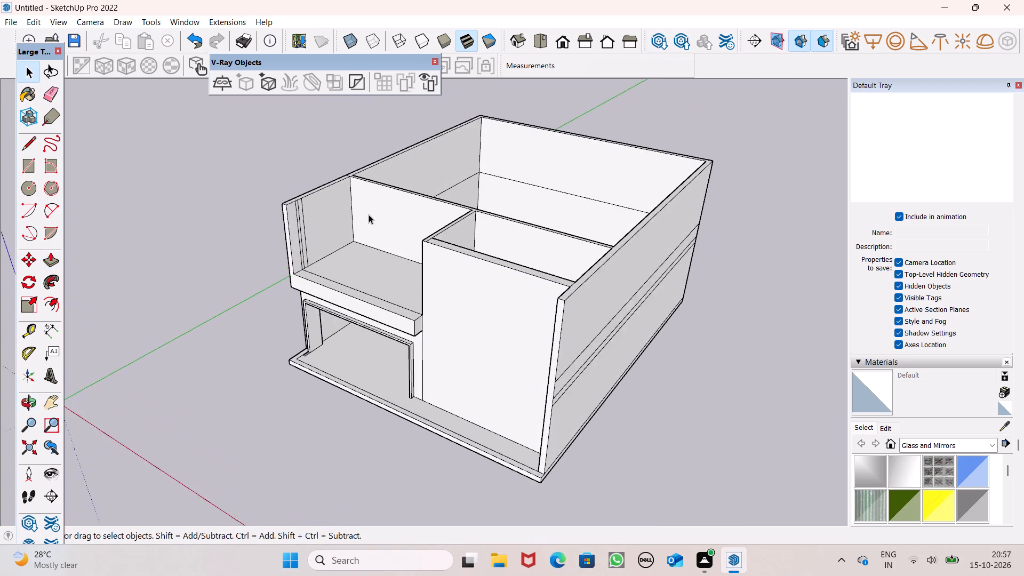
scroll(369, 214, "up", 6)
left_click(47, 95)
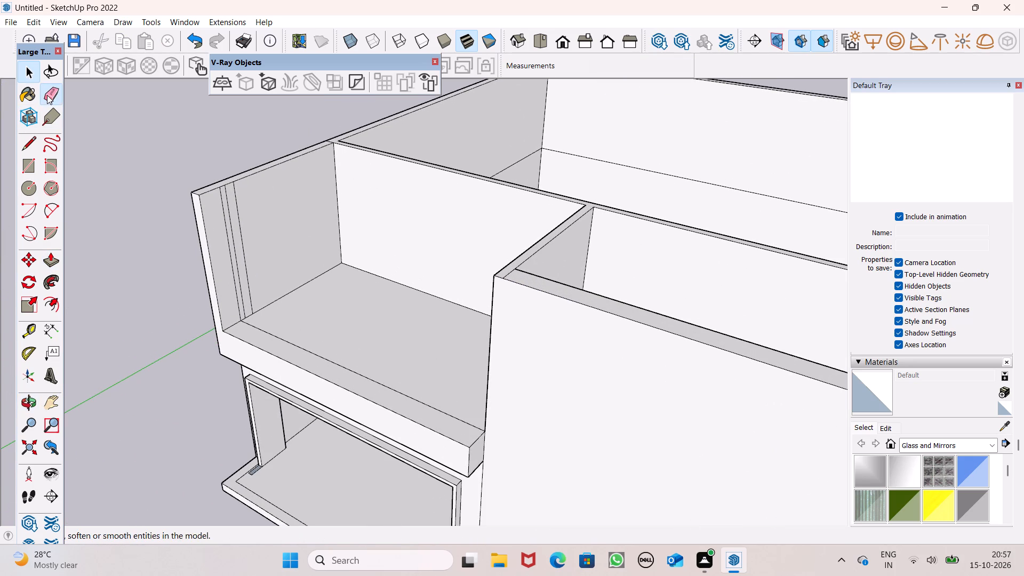
scroll(206, 235, "up", 1)
middle_click_drag(206, 235, 166, 226)
scroll(253, 217, "up", 4)
left_click_drag(250, 210, 233, 224)
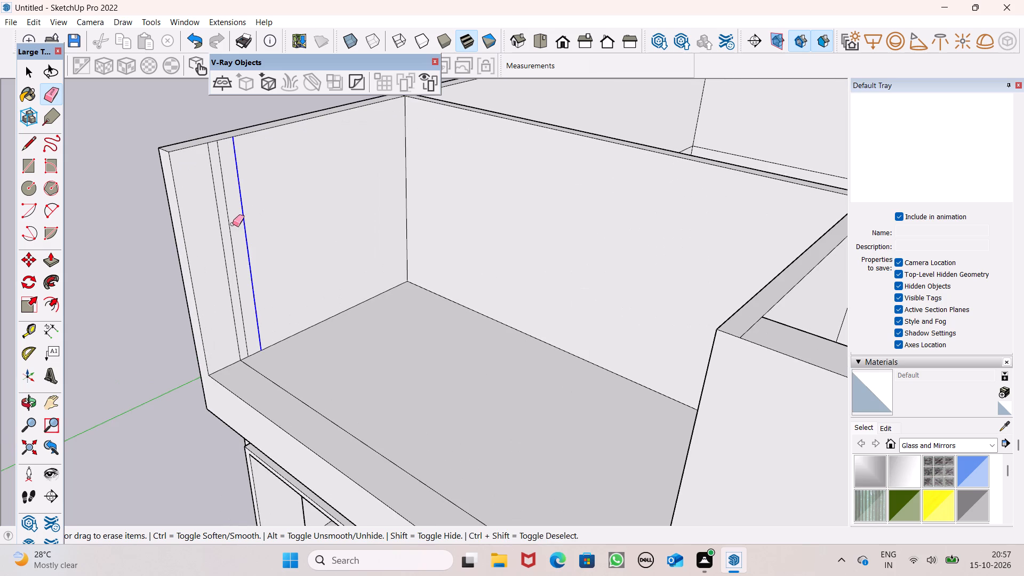
left_click_drag(233, 224, 220, 231)
scroll(164, 216, "down", 6)
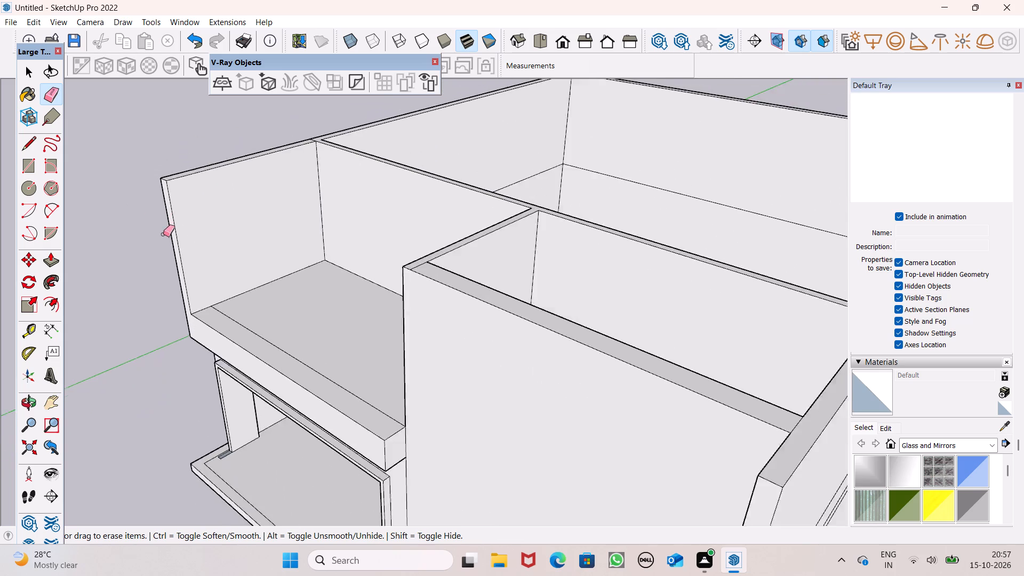
middle_click_drag(169, 243, 361, 251)
key("space")
Draw a line across the top of the hall's front wall, continuing the open-room side of the partition between the front rooms.
scroll(23, 238, "down", 3)
scroll(133, 240, "down", 1)
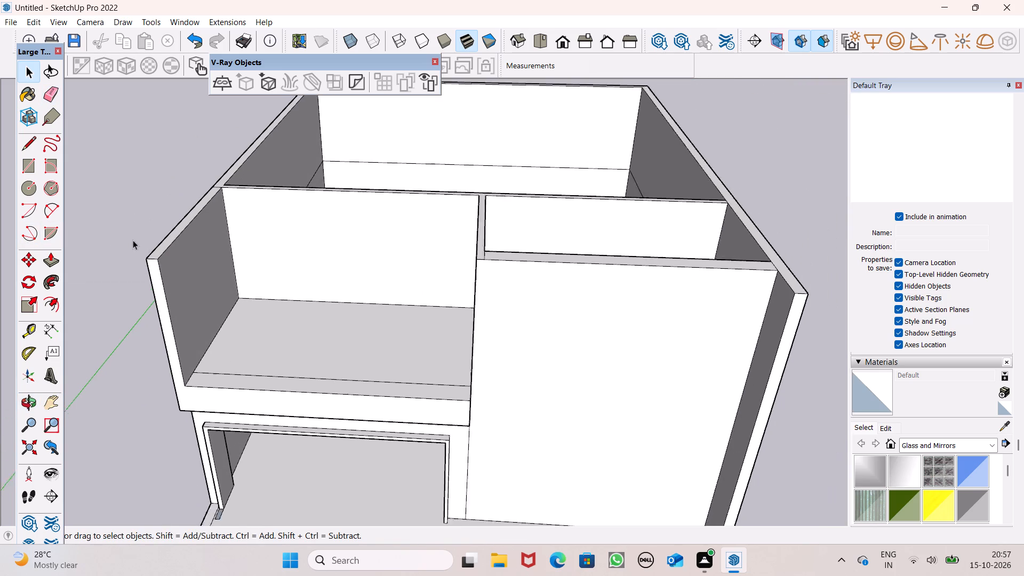
scroll(133, 240, "down", 2)
scroll(297, 139, "down", 1)
scroll(385, 170, "down", 2)
middle_click_drag(423, 204, 428, 235)
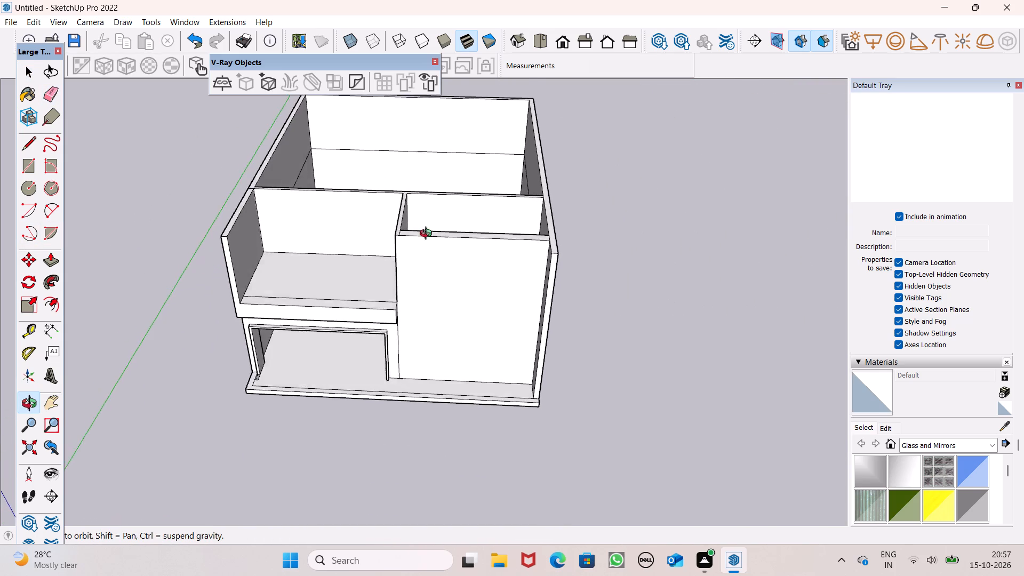
middle_click_drag(428, 235, 450, 313)
scroll(418, 262, "down", 8)
scroll(427, 161, "up", 1)
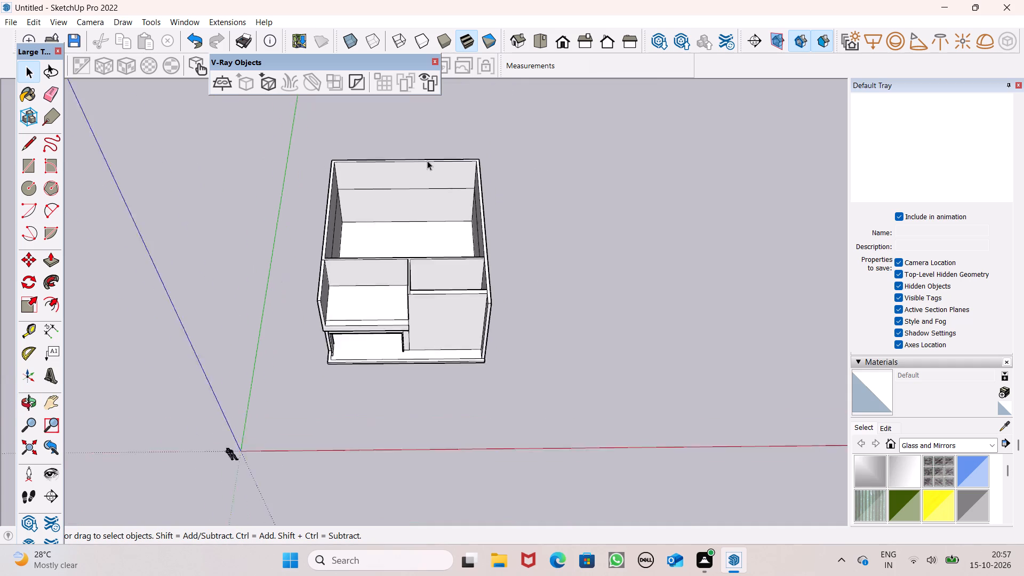
scroll(427, 161, "up", 5)
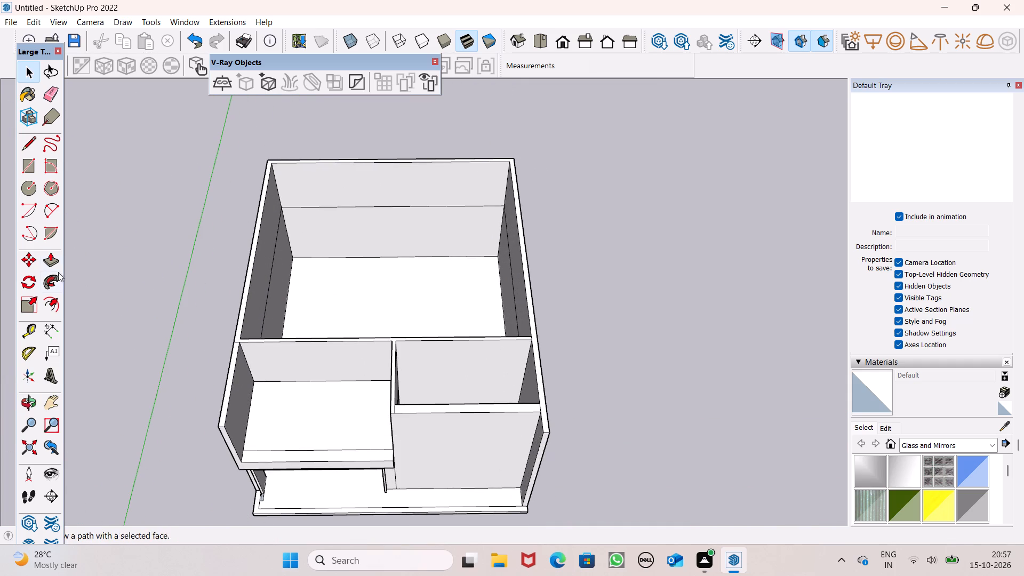
left_click(54, 267)
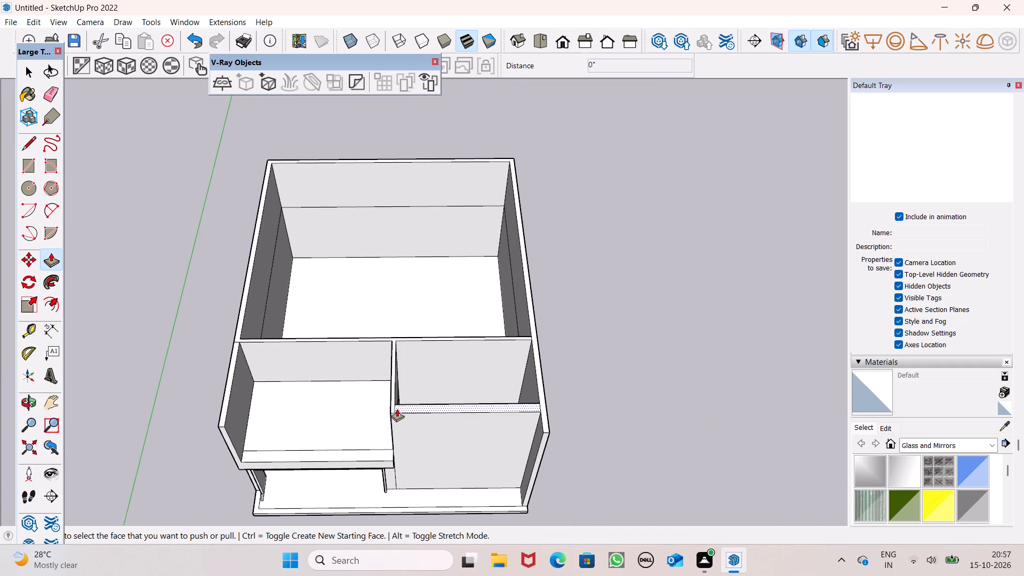
left_click(26, 146)
scroll(193, 358, "down", 2)
scroll(361, 357, "up", 7)
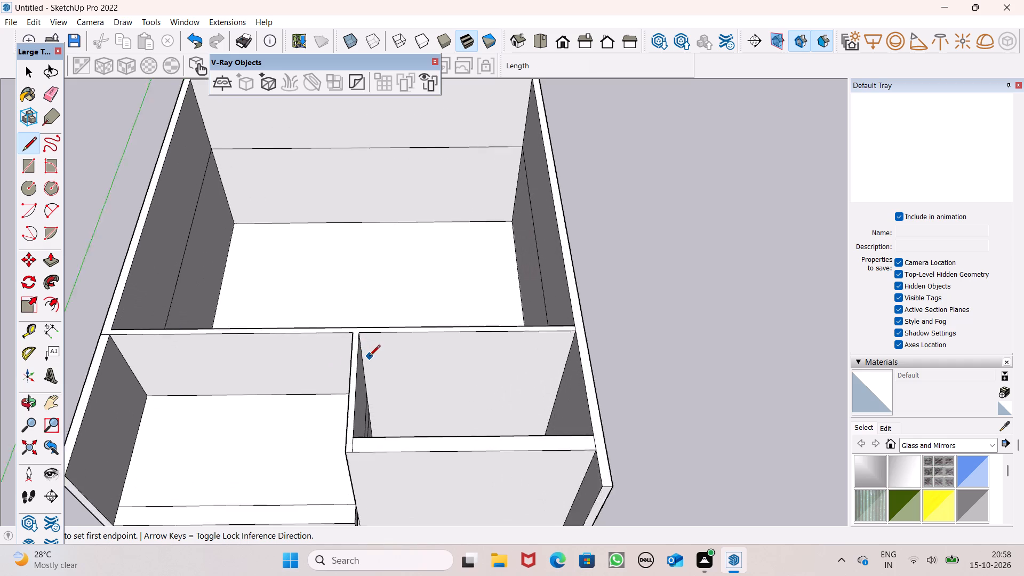
left_click(350, 334)
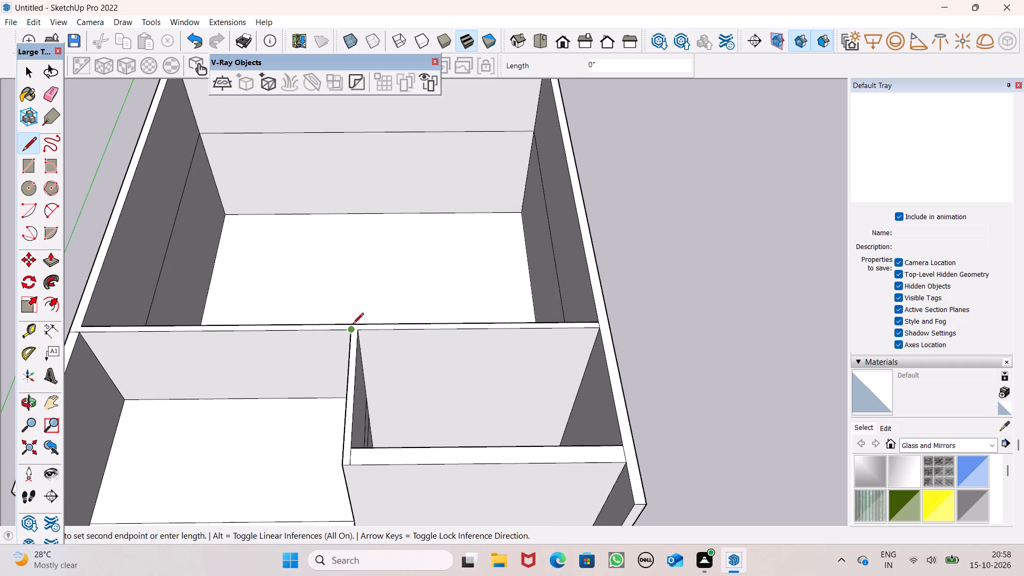
scroll(353, 325, "up", 9)
left_click(347, 323)
key("space")
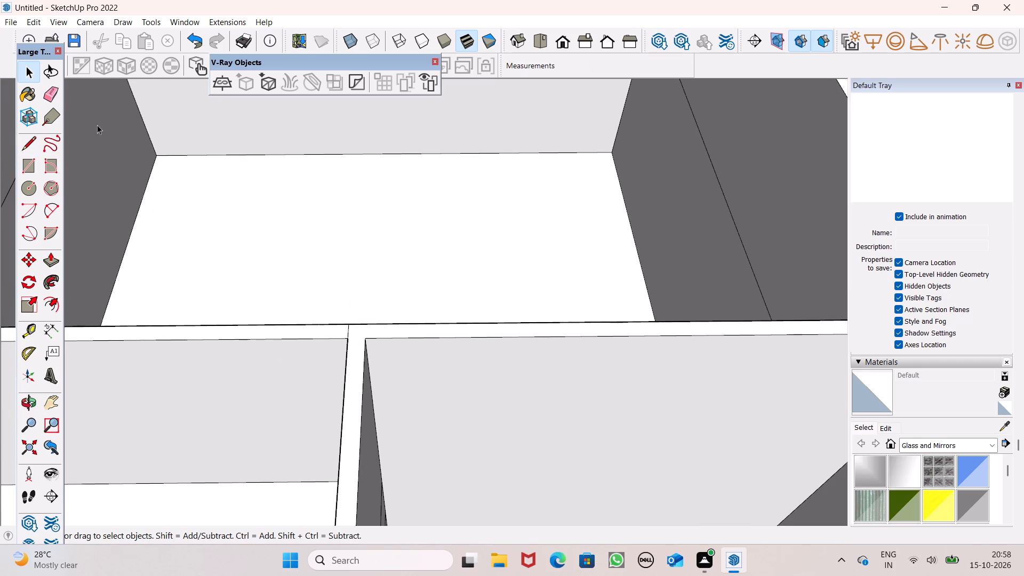
Erase the leftover short edge where the partition's top meets the enclosed room's front wall top.
left_click(47, 92)
scroll(444, 194, "down", 6)
scroll(438, 395, "up", 4)
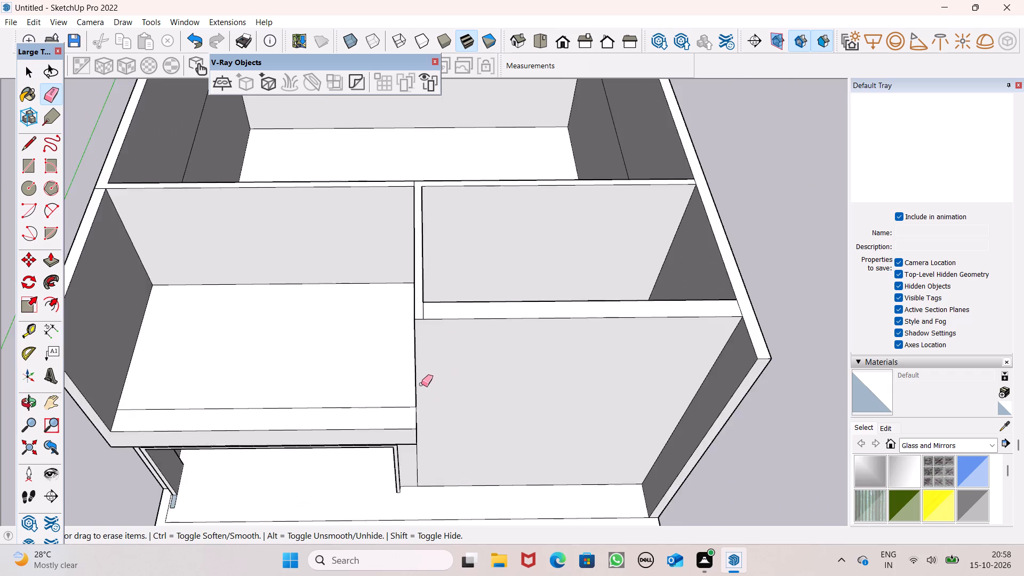
scroll(421, 384, "up", 4)
left_click(428, 246)
left_click(424, 249)
scroll(291, 266, "down", 2)
scroll(289, 270, "up", 1)
scroll(288, 273, "down", 4)
scroll(364, 314, "down", 2)
middle_click_drag(464, 367, 469, 415)
middle_click_drag(469, 417, 461, 454)
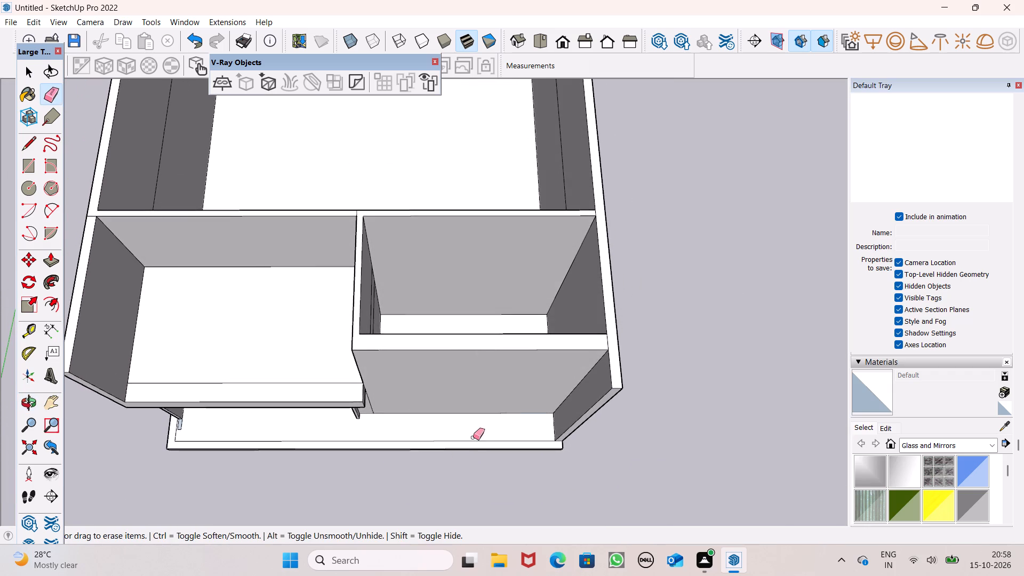
scroll(588, 381, "up", 4)
scroll(605, 340, "down", 3)
key("space")
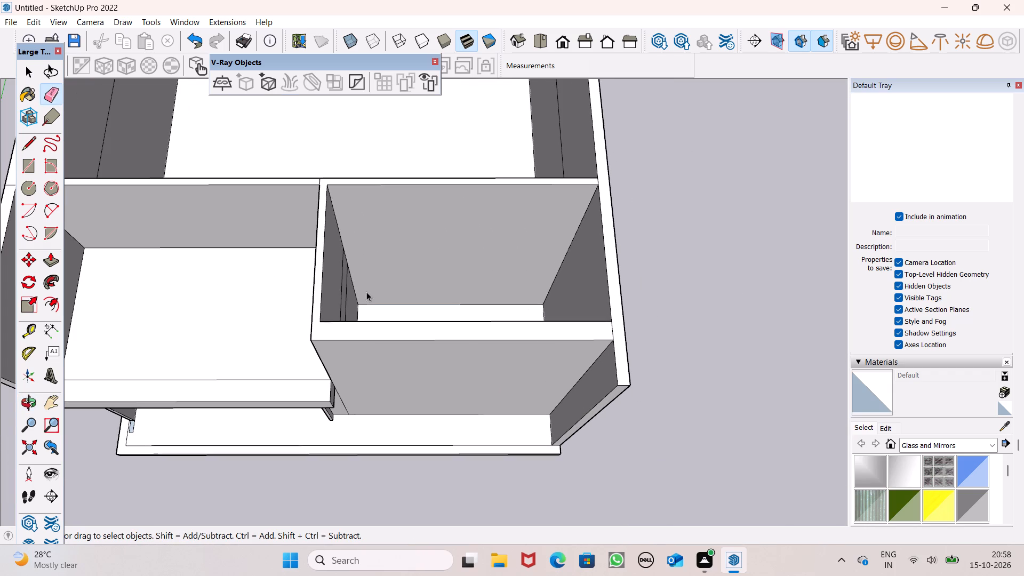
Raise the joined top face of the enclosed front room's walls by 9' 3 3/16" with Push/Pull.
left_click(47, 265)
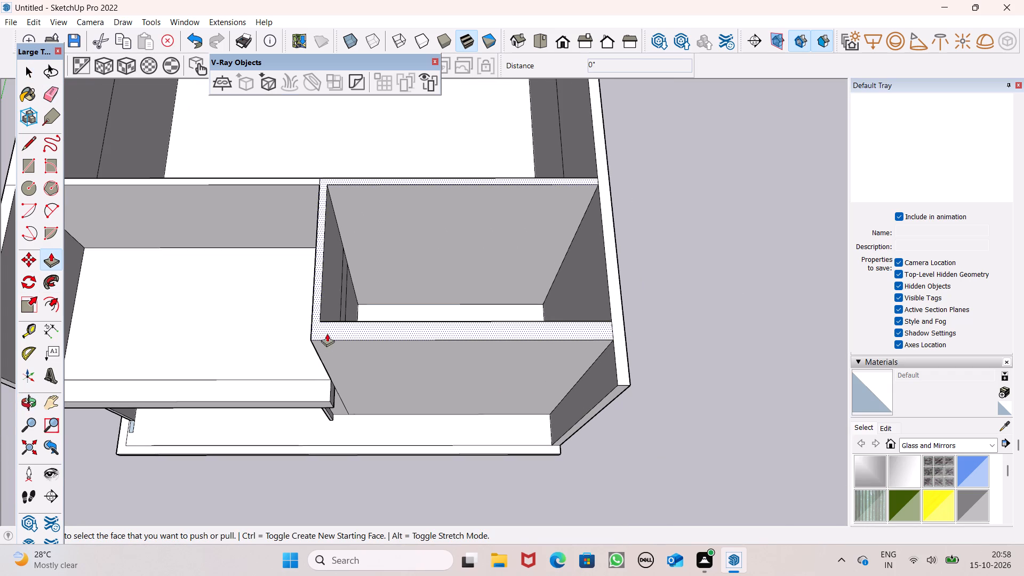
left_click_drag(321, 327, 308, 264)
key("2")
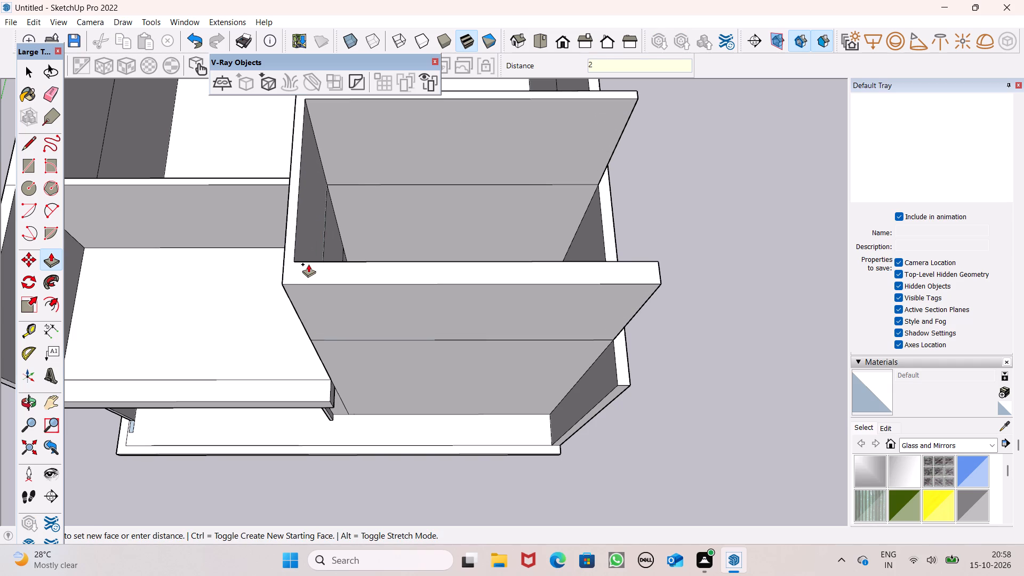
left_click_drag(308, 264, 308, 263)
type("0'")
key("Return")
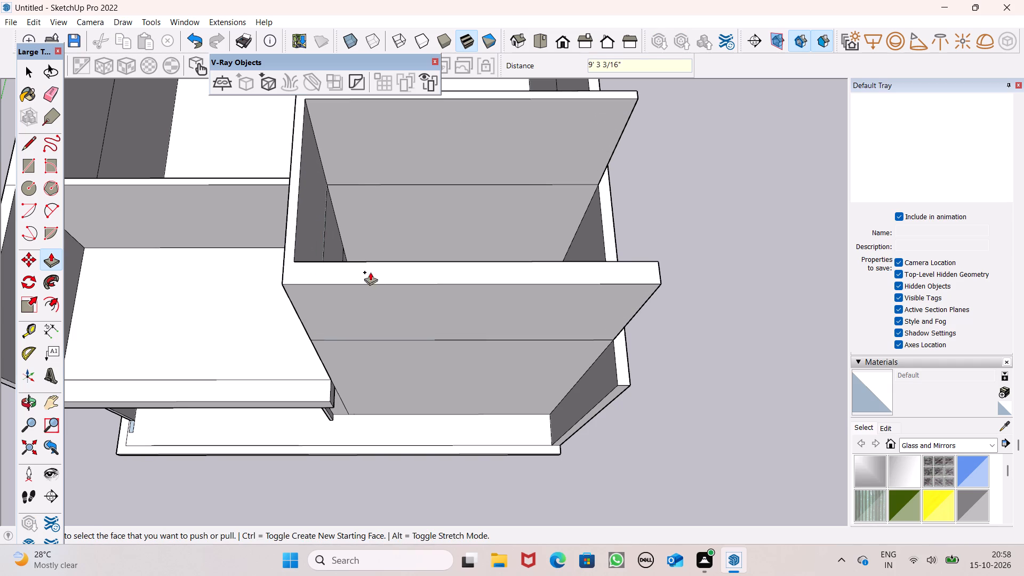
Raise the top face of the enclosed front room's walls by another 10' as a new section with Push/Pull.
scroll(375, 292, "down", 5)
middle_click_drag(387, 260, 363, 0)
scroll(380, 87, "up", 1)
scroll(489, 274, "down", 5)
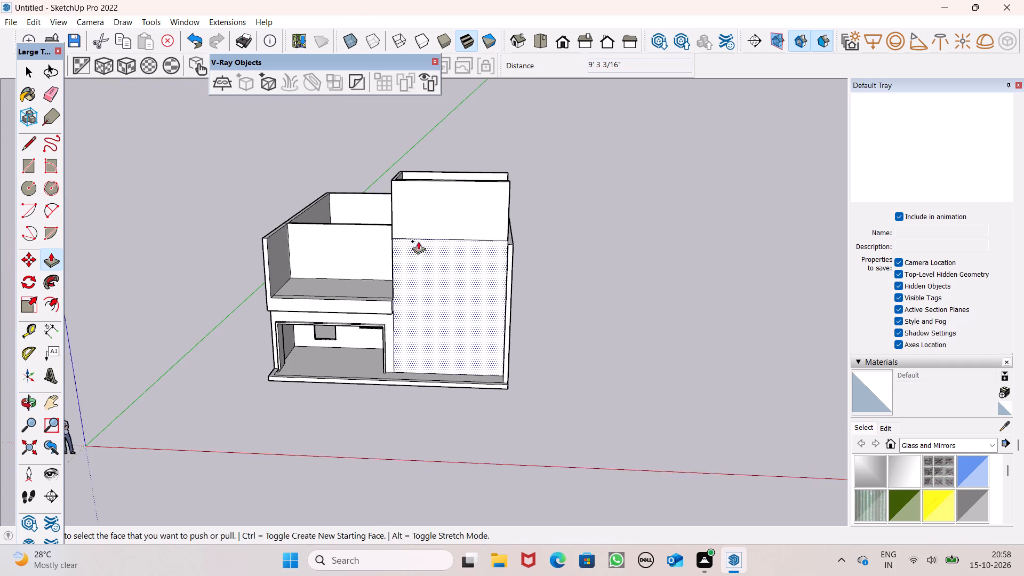
middle_click_drag(418, 246, 465, 396)
scroll(422, 188, "up", 5)
middle_click_drag(376, 257, 372, 267)
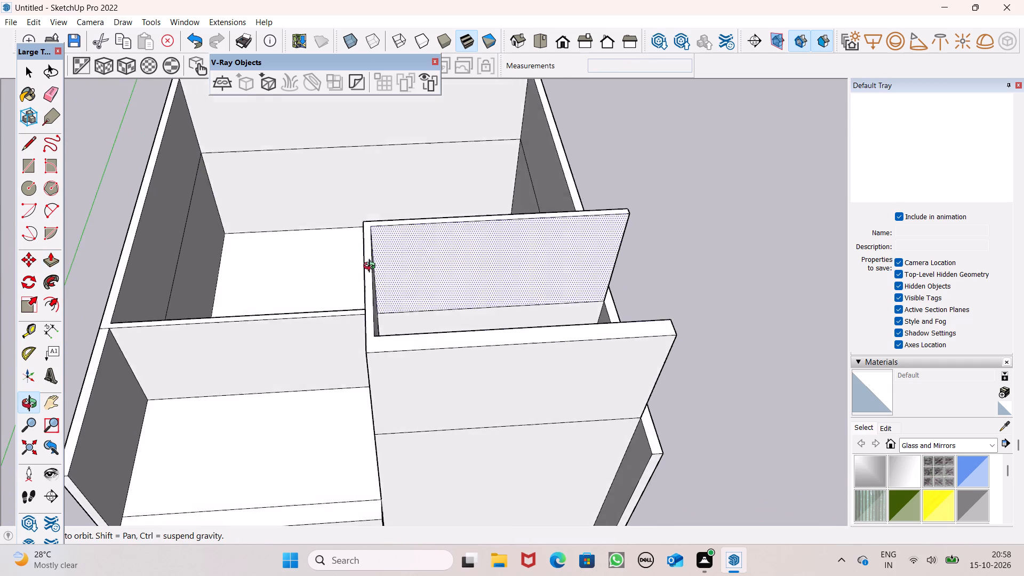
middle_click_drag(372, 267, 387, 90)
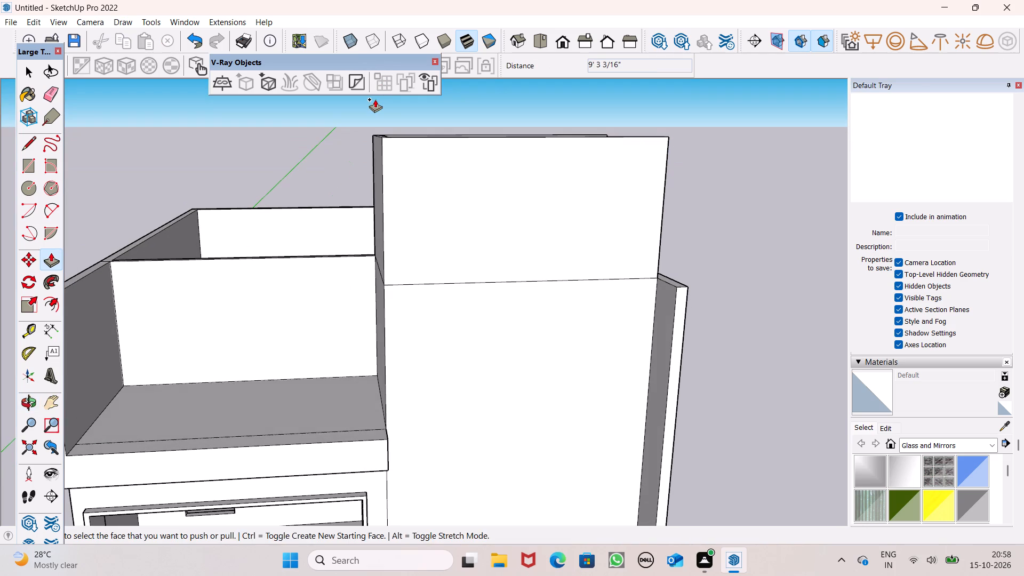
middle_click_drag(375, 100, 394, 221)
middle_click_drag(397, 245, 398, 291)
middle_click(398, 292)
left_click_drag(405, 277, 404, 244)
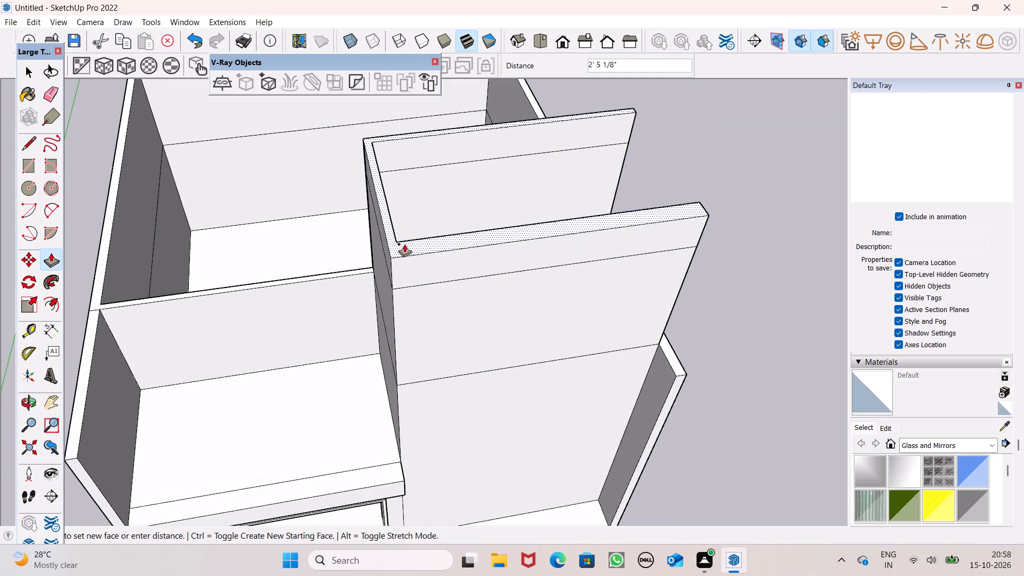
left_click_drag(404, 244, 402, 200)
key("1")
type("0'")
key("Return")
Examine the raised tower and the open front room from the front and side.
scroll(455, 277, "down", 5)
middle_click_drag(471, 305, 426, 238)
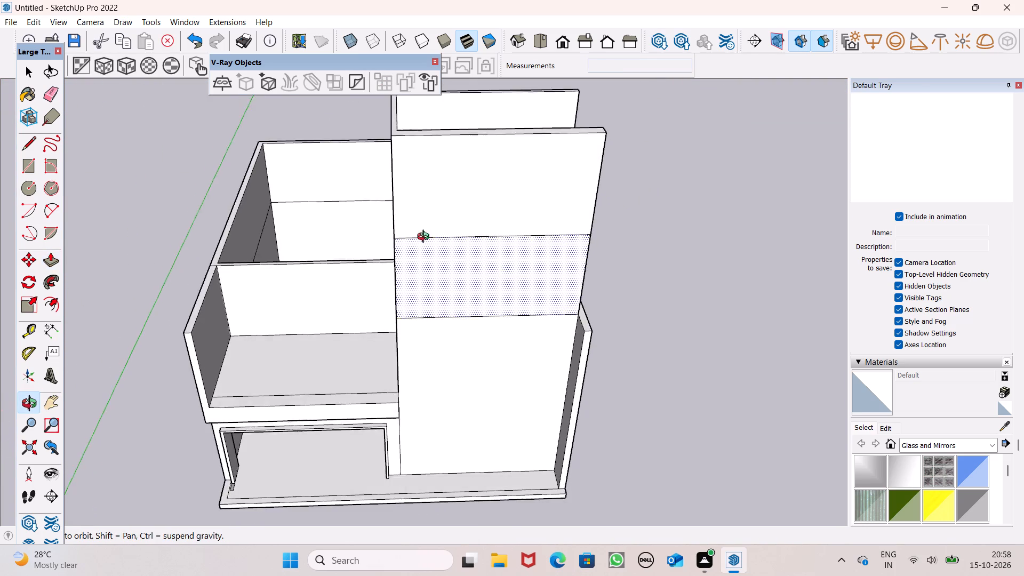
middle_click_drag(426, 238, 424, 225)
scroll(424, 233, "up", 1)
middle_click_drag(496, 308, 609, 215)
scroll(587, 272, "down", 5)
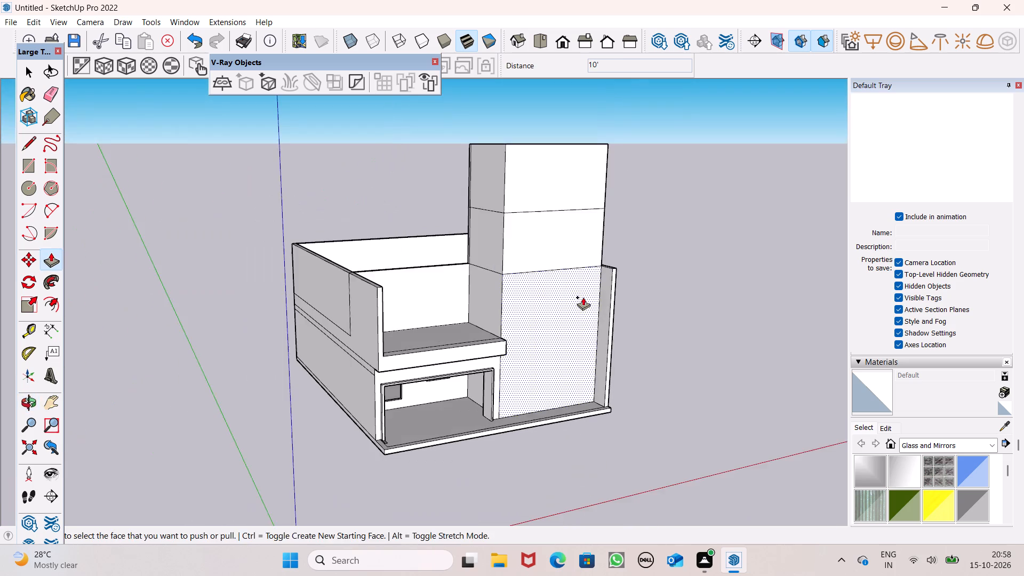
scroll(584, 299, "up", 1)
middle_click_drag(584, 299, 469, 276)
scroll(388, 245, "up", 2)
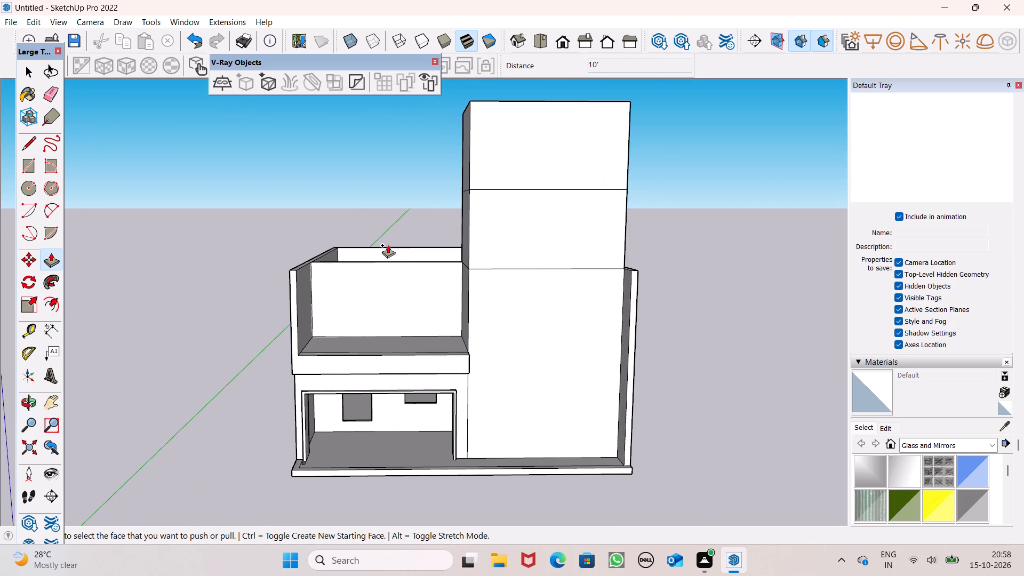
middle_click_drag(397, 245, 416, 272)
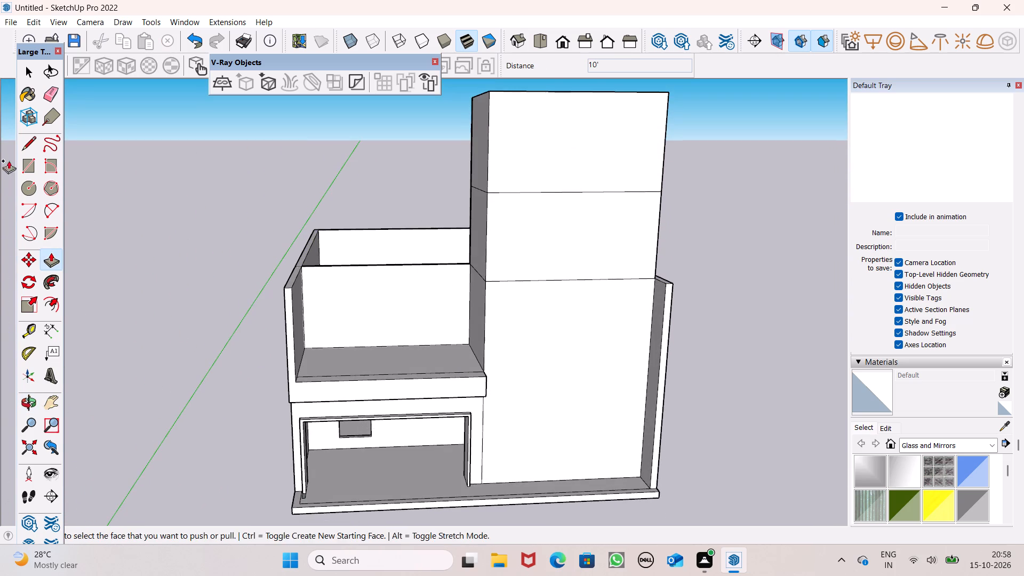
Check the height of the open front room's rear wall corner with the Dimension tool, without placing a dimension.
left_click(28, 141)
scroll(334, 263, "up", 4)
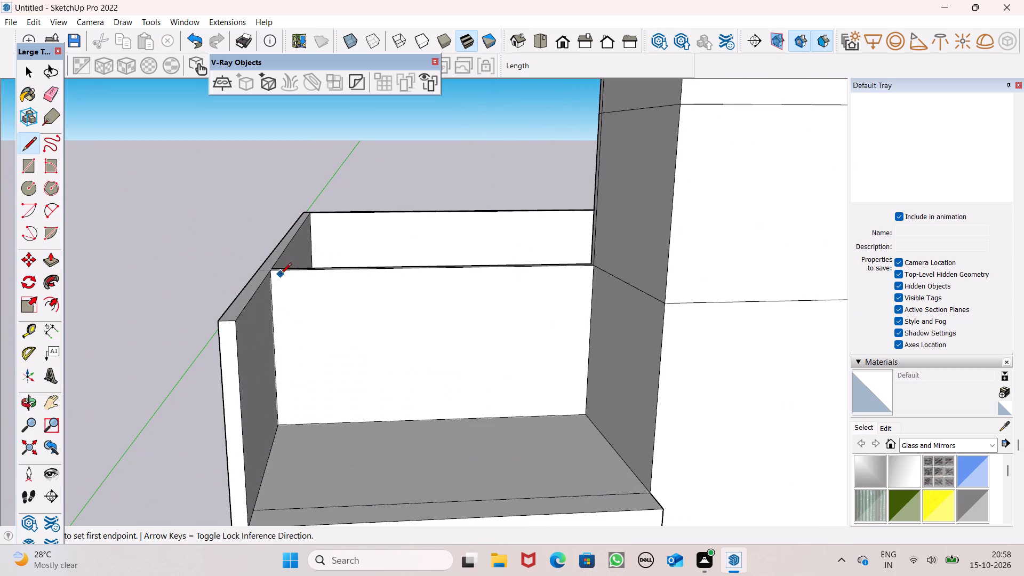
left_click(55, 331)
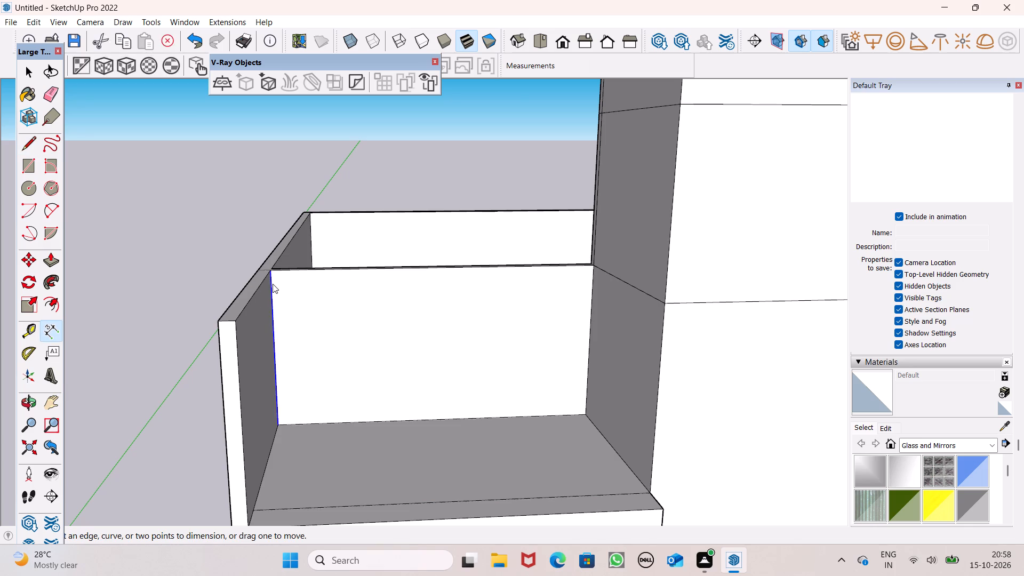
left_click(278, 273)
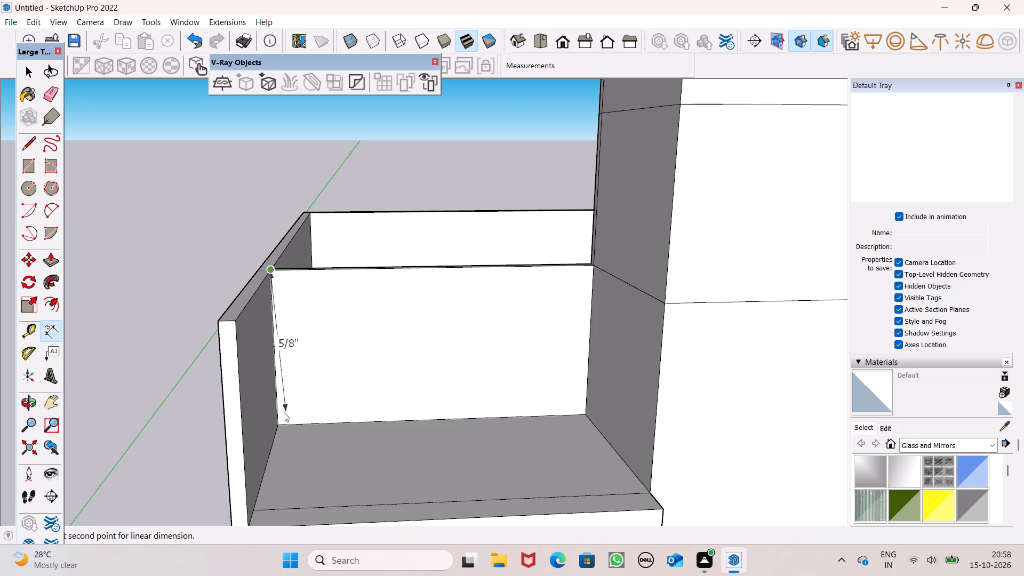
scroll(279, 415, "up", 6)
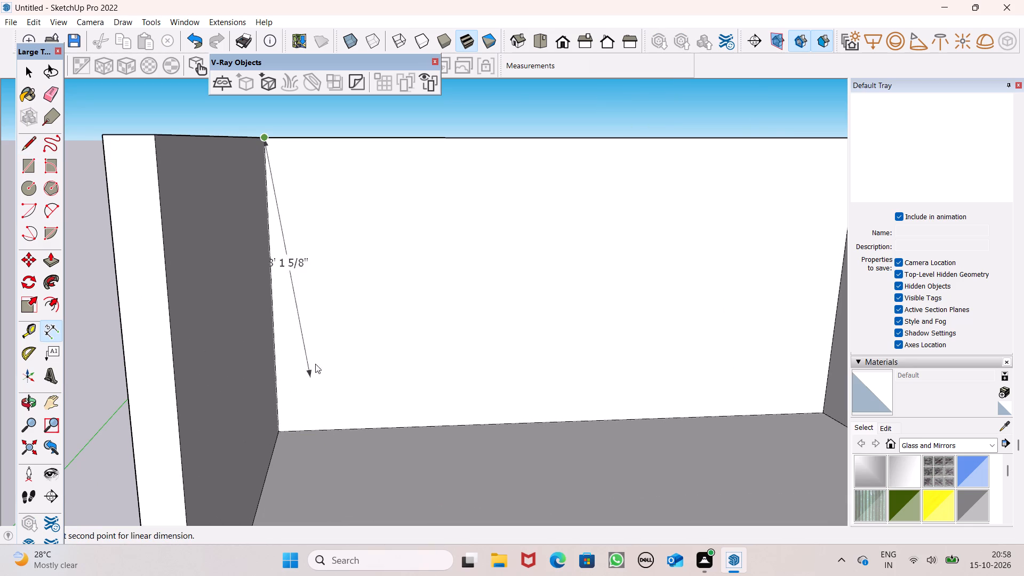
key("space")
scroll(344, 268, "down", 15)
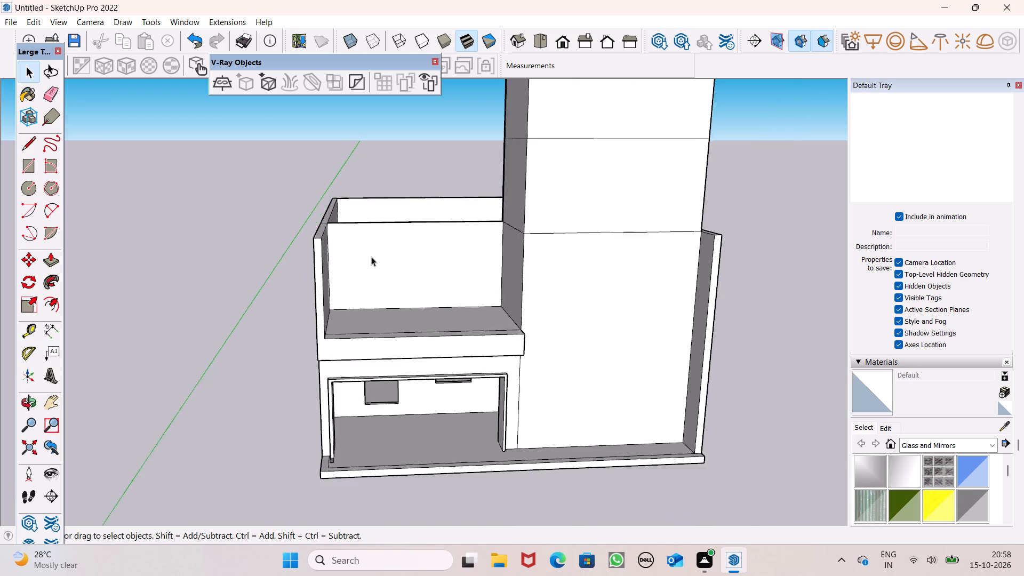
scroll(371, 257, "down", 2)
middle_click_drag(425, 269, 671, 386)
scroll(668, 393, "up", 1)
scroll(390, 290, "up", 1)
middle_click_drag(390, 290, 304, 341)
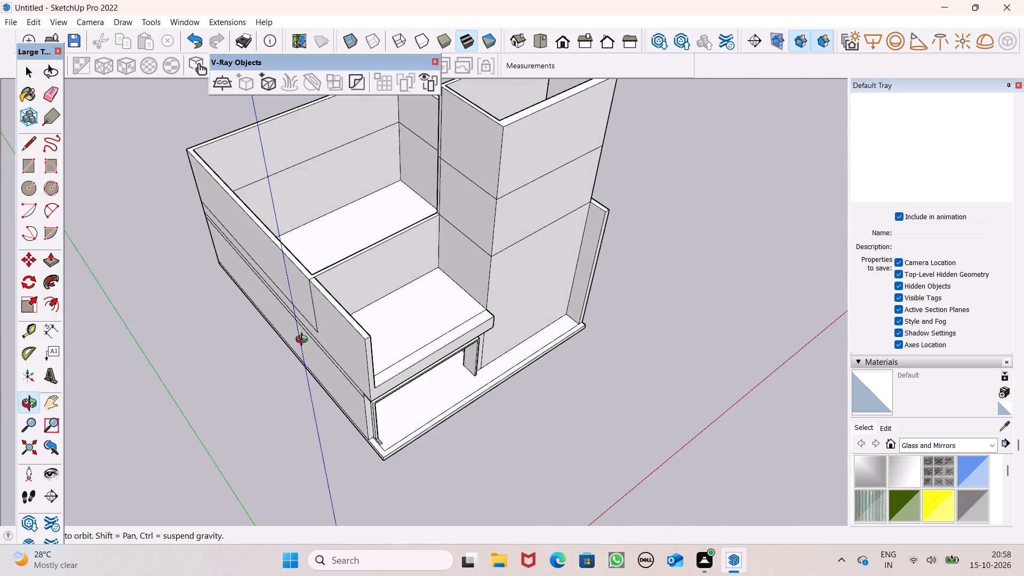
Raise the top face of the rear upper-storey walls by 5' as a new section with Push/Pull.
middle_click_drag(304, 341, 298, 332)
scroll(297, 283, "up", 2)
left_click(49, 262)
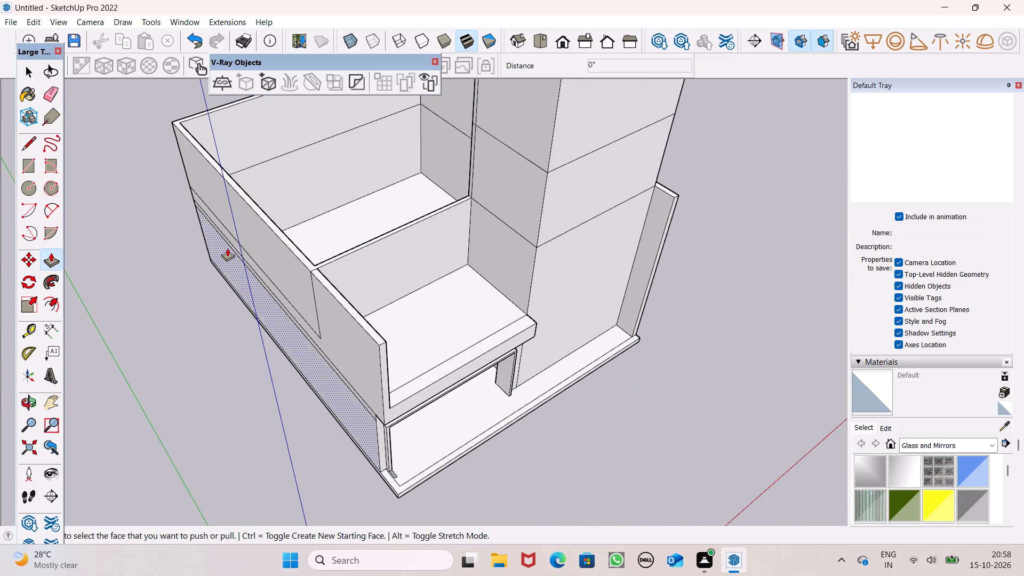
scroll(227, 248, "up", 4)
left_click_drag(363, 269, 357, 229)
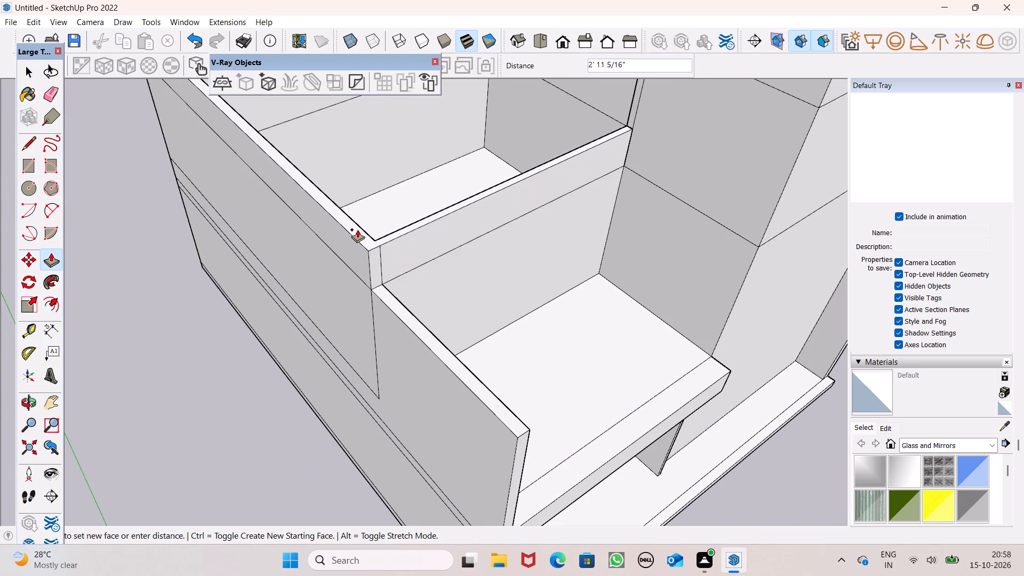
left_click_drag(357, 229, 357, 227)
type("5'")
key("Return")
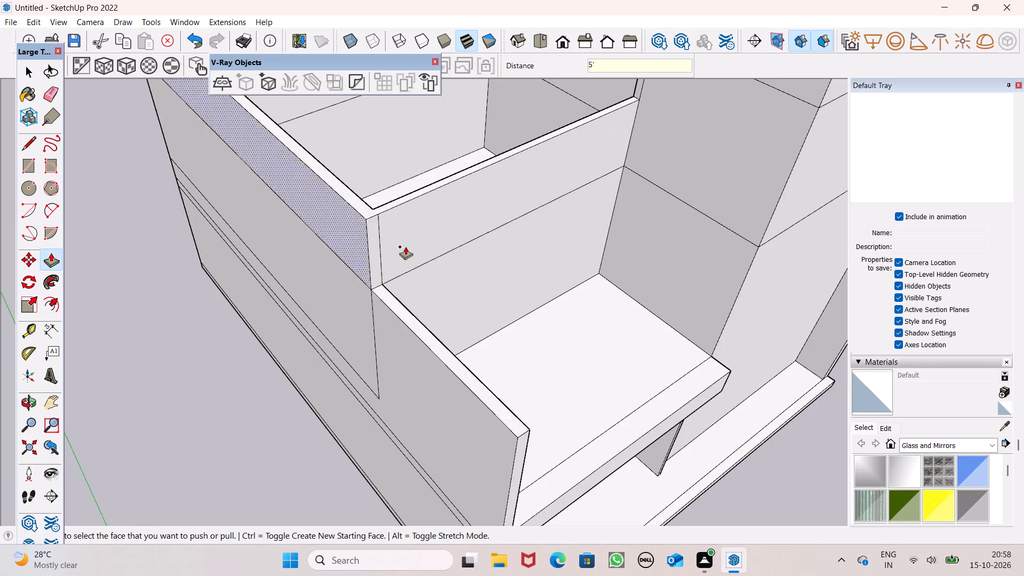
Erase the horizontal seam line on the face of the raised wall behind the open front room.
middle_click_drag(474, 301, 444, 193)
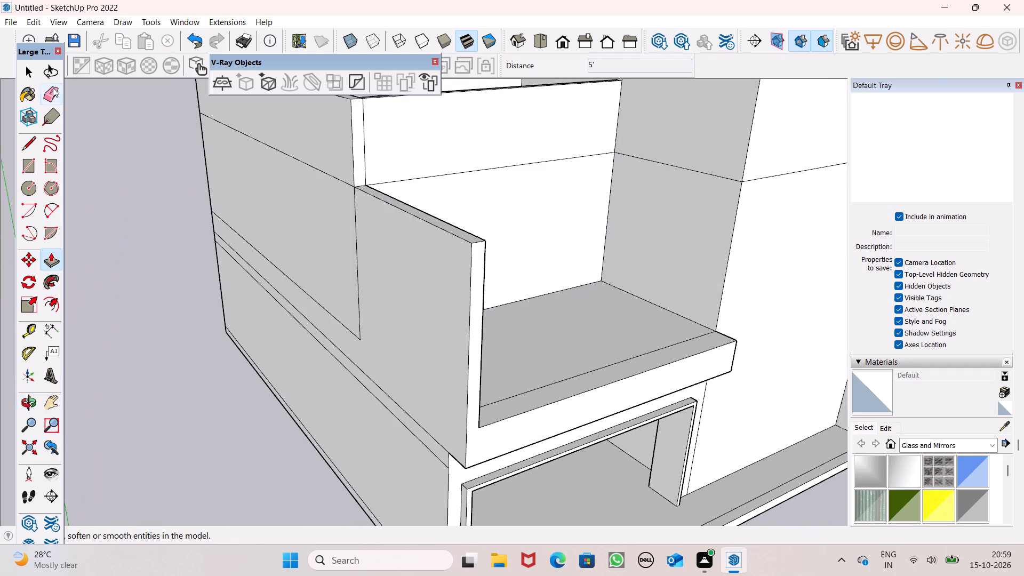
left_click(53, 87)
left_click_drag(413, 175, 415, 181)
Check the height of the raised rear wall's outer corner with the Dimension tool, without placing a dimension.
scroll(494, 207, "up", 1)
middle_click_drag(494, 209, 378, 208)
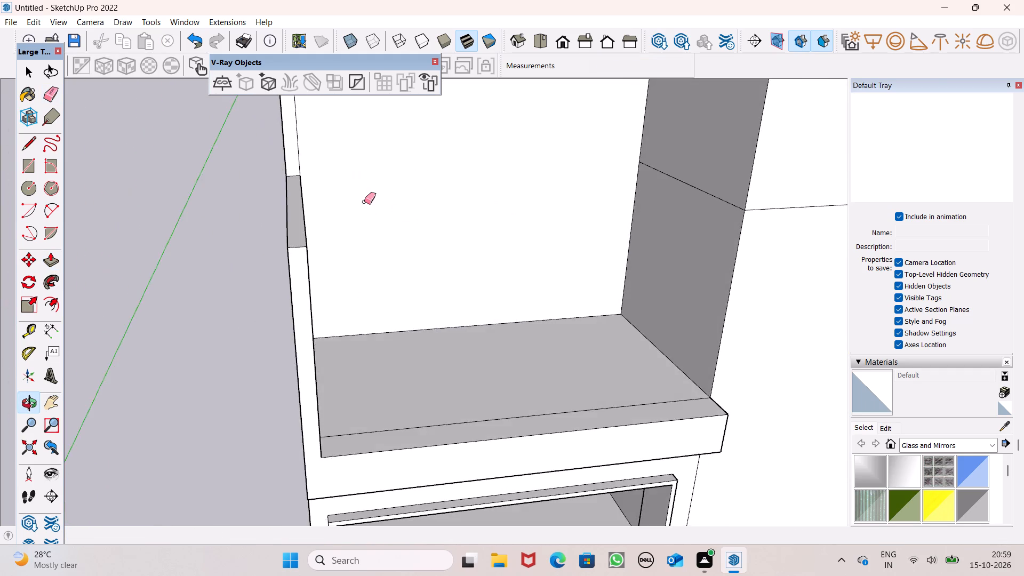
scroll(364, 217, "down", 6)
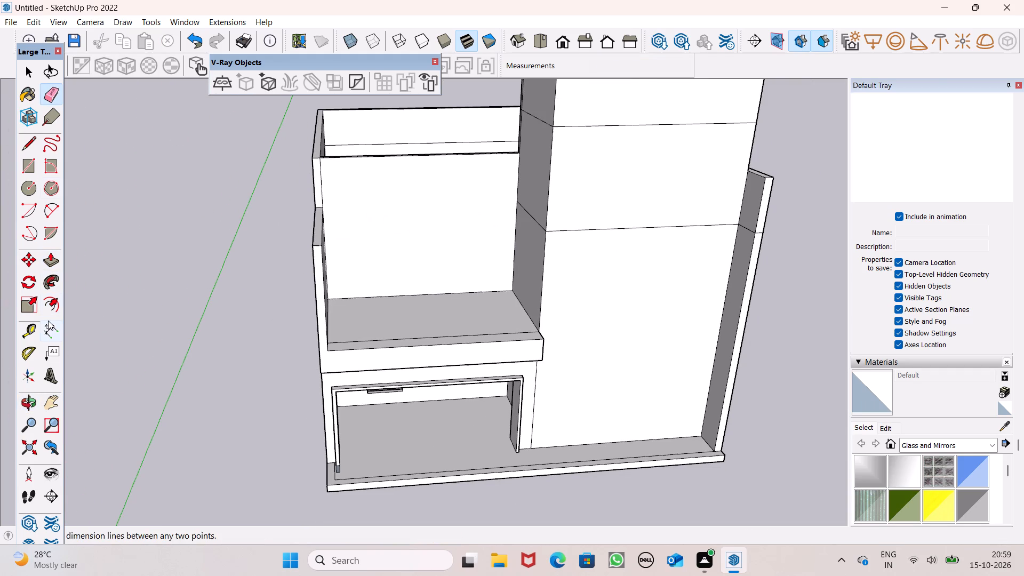
left_click(48, 321)
scroll(326, 151, "up", 6)
middle_click_drag(307, 192, 404, 172)
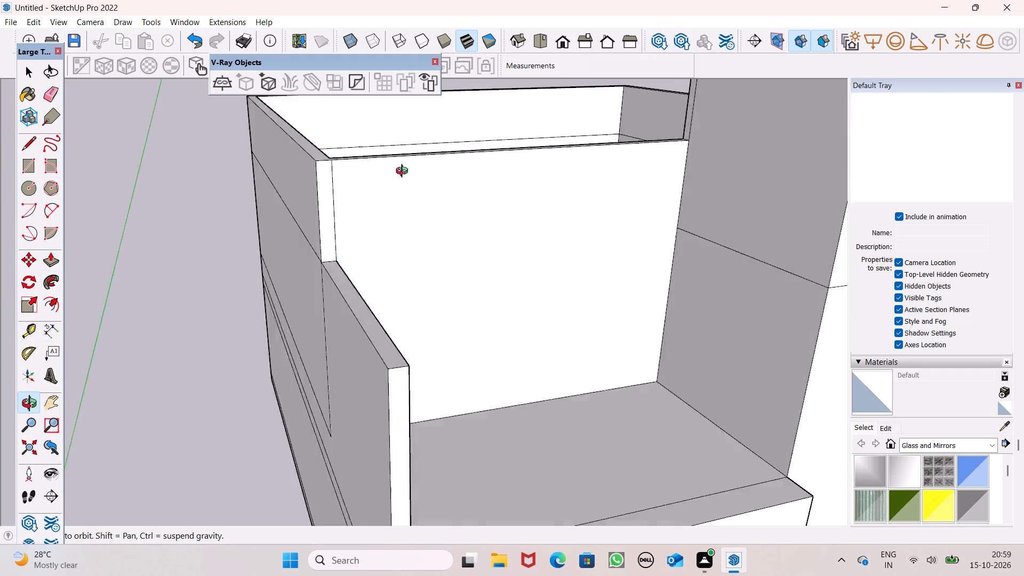
middle_click_drag(404, 172, 466, 140)
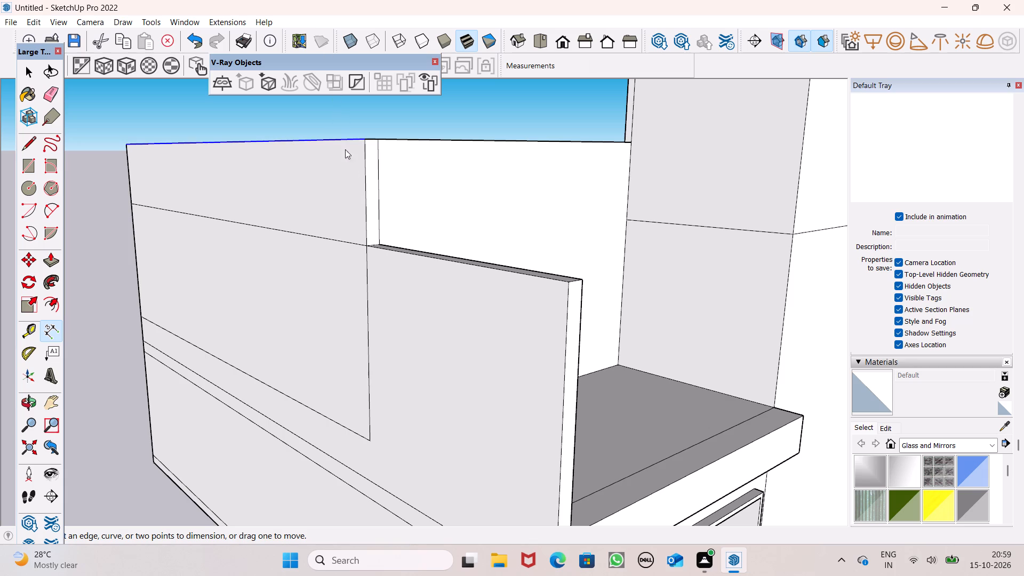
left_click(367, 138)
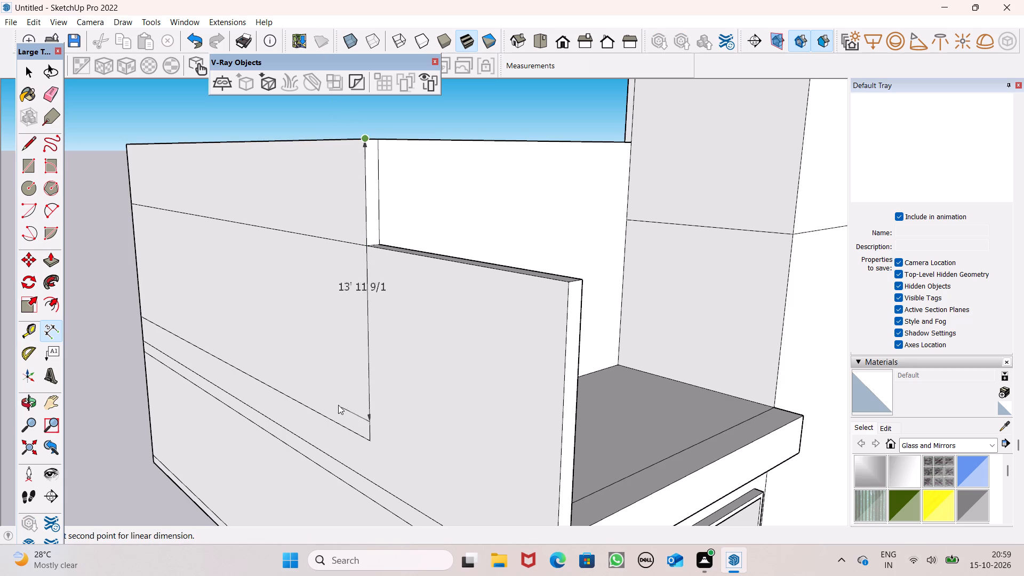
key("space")
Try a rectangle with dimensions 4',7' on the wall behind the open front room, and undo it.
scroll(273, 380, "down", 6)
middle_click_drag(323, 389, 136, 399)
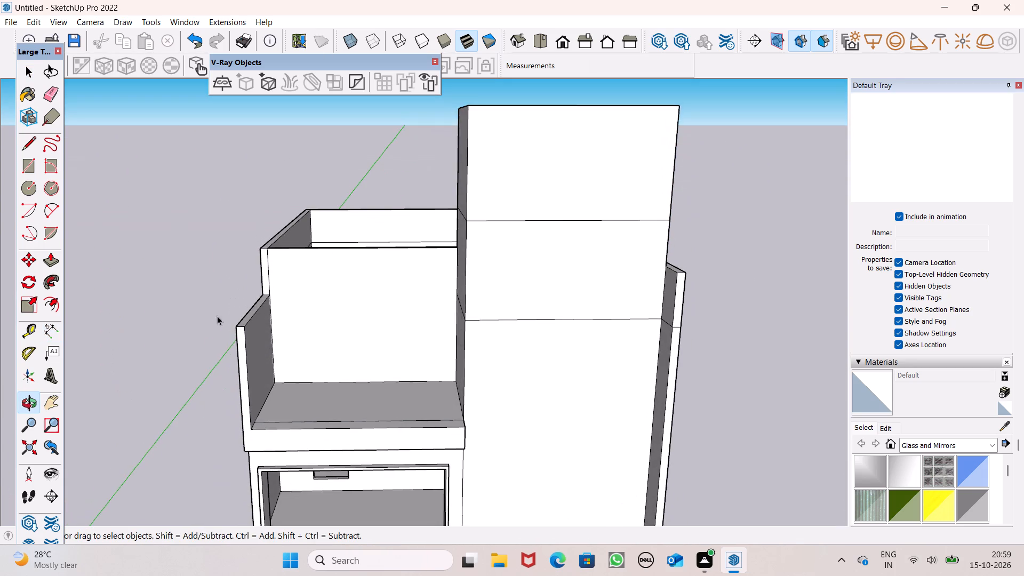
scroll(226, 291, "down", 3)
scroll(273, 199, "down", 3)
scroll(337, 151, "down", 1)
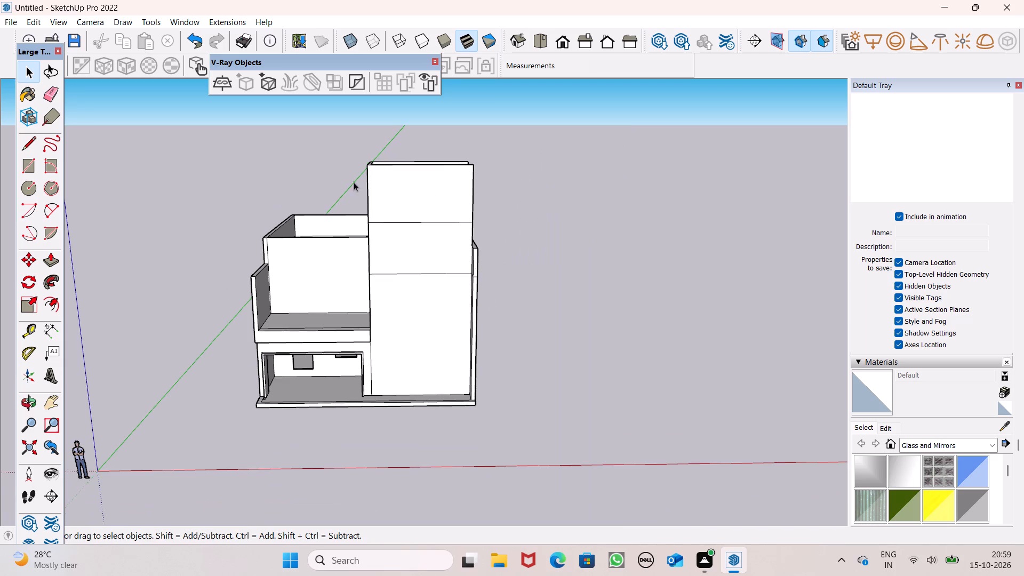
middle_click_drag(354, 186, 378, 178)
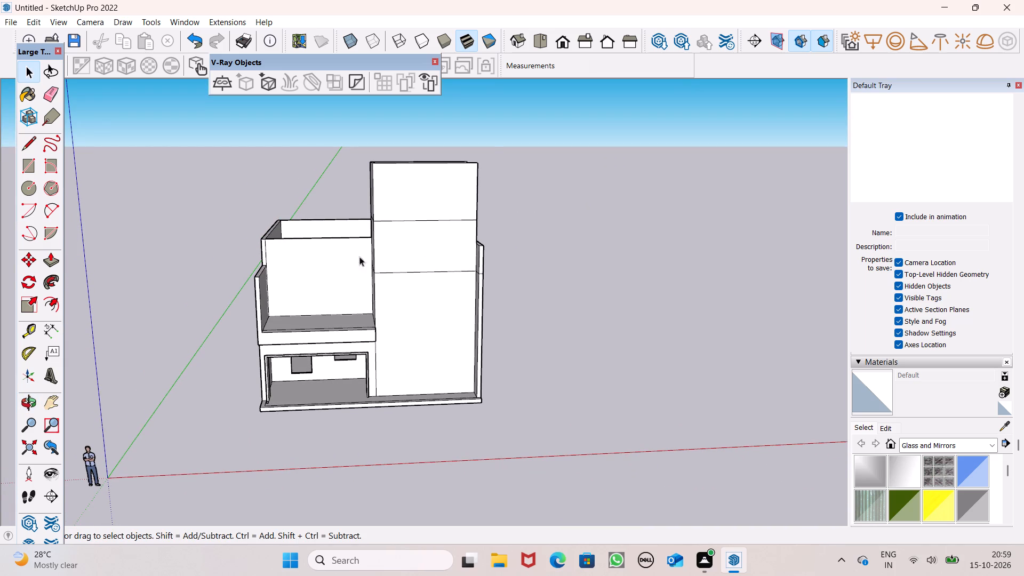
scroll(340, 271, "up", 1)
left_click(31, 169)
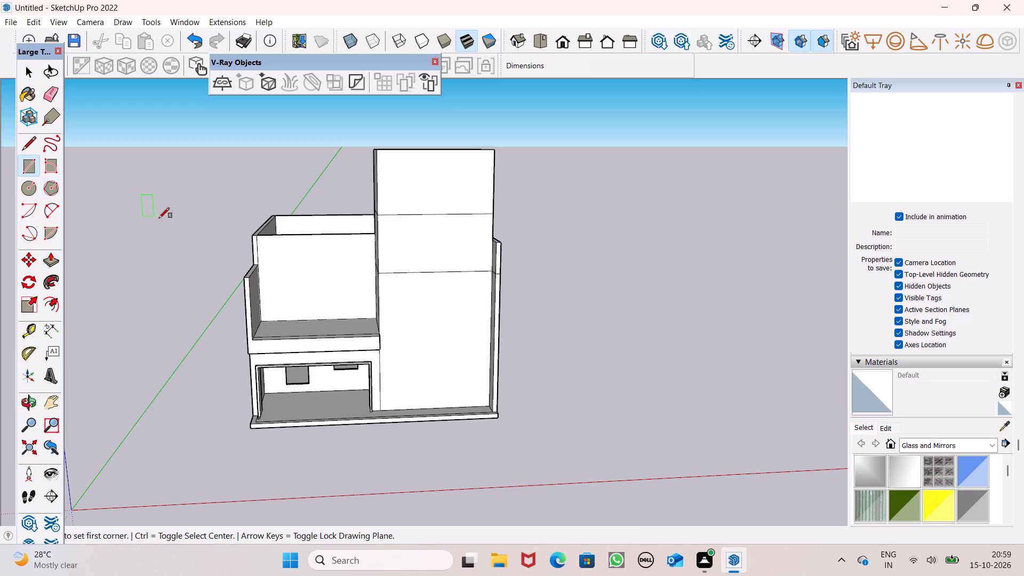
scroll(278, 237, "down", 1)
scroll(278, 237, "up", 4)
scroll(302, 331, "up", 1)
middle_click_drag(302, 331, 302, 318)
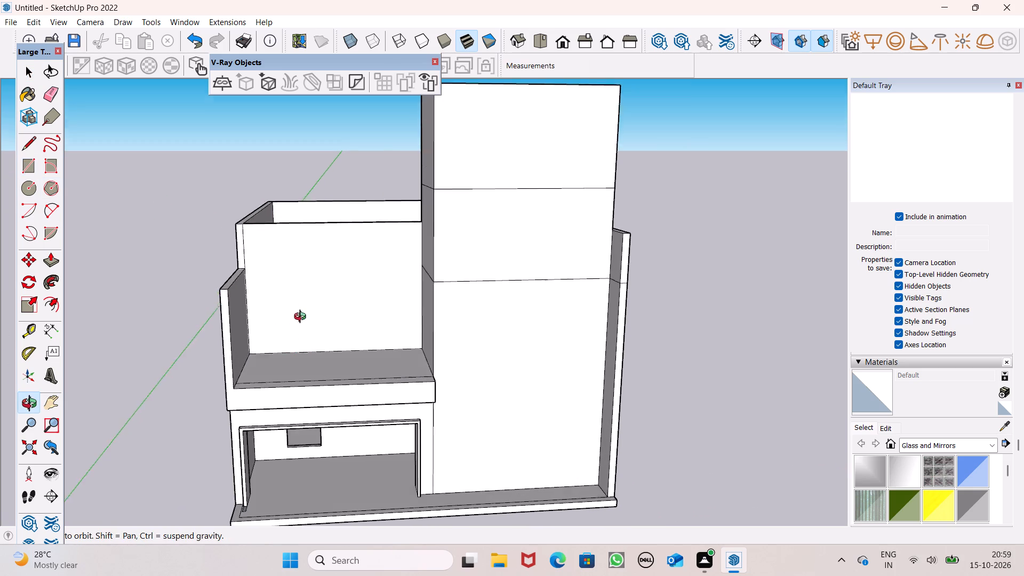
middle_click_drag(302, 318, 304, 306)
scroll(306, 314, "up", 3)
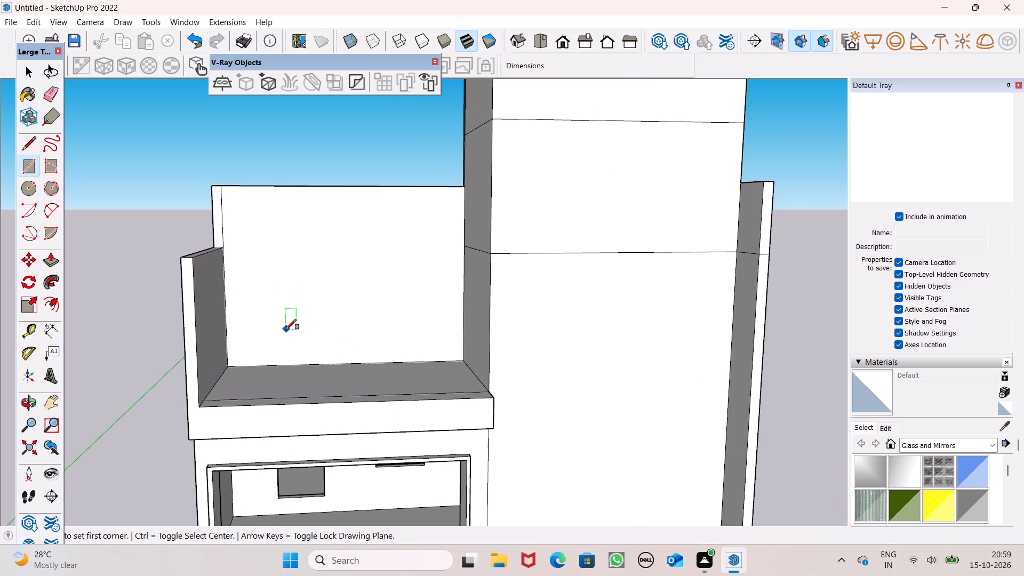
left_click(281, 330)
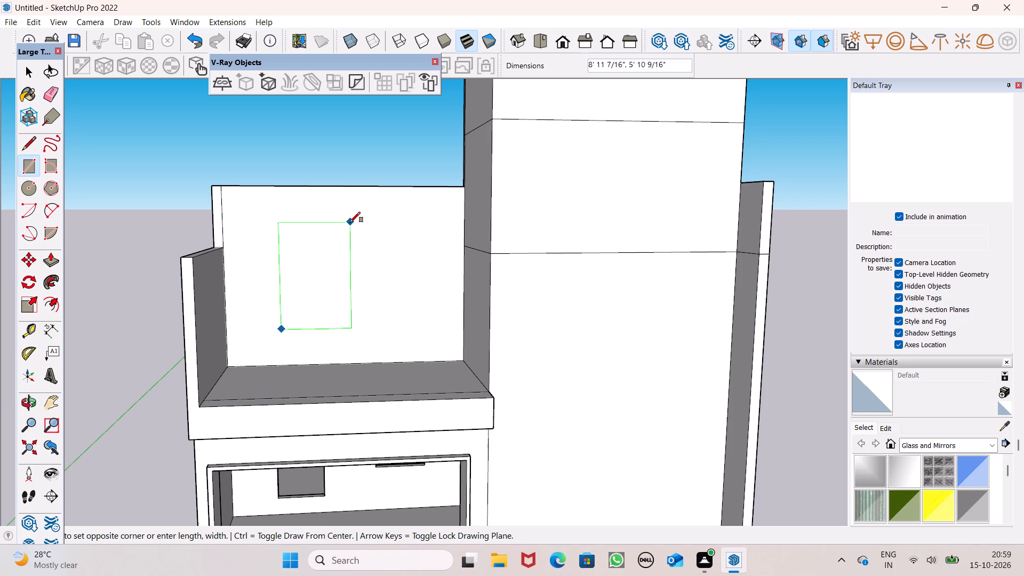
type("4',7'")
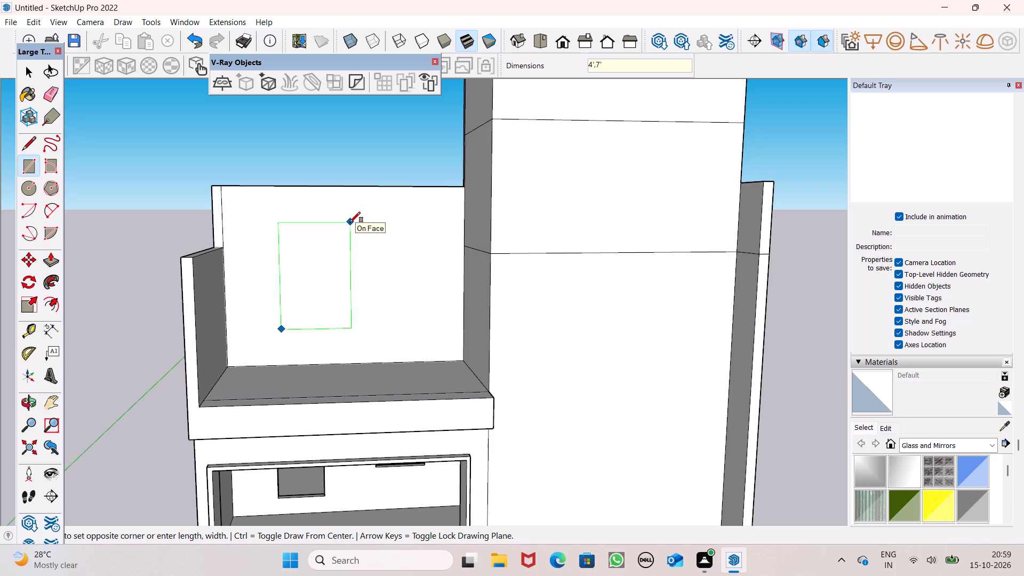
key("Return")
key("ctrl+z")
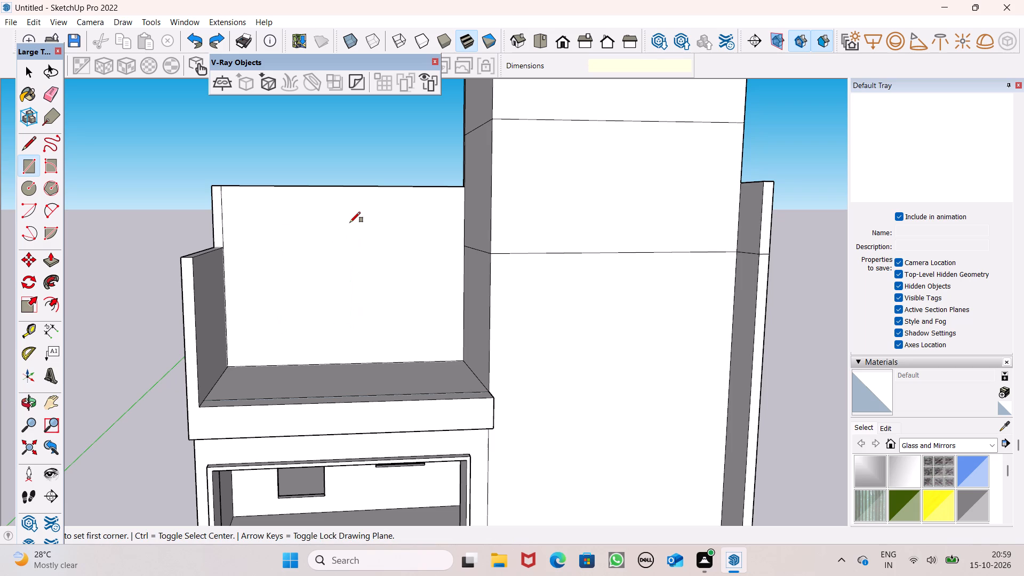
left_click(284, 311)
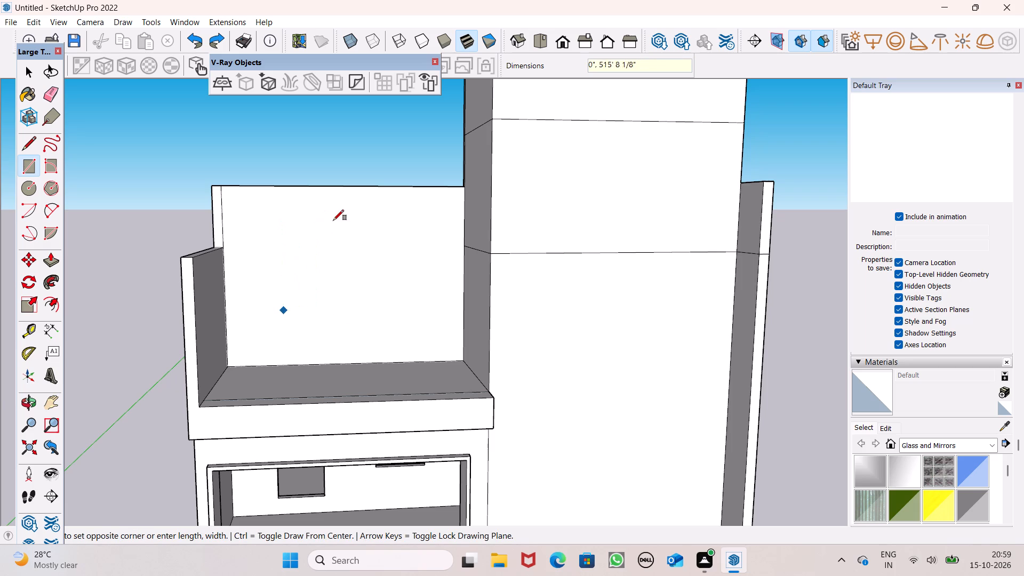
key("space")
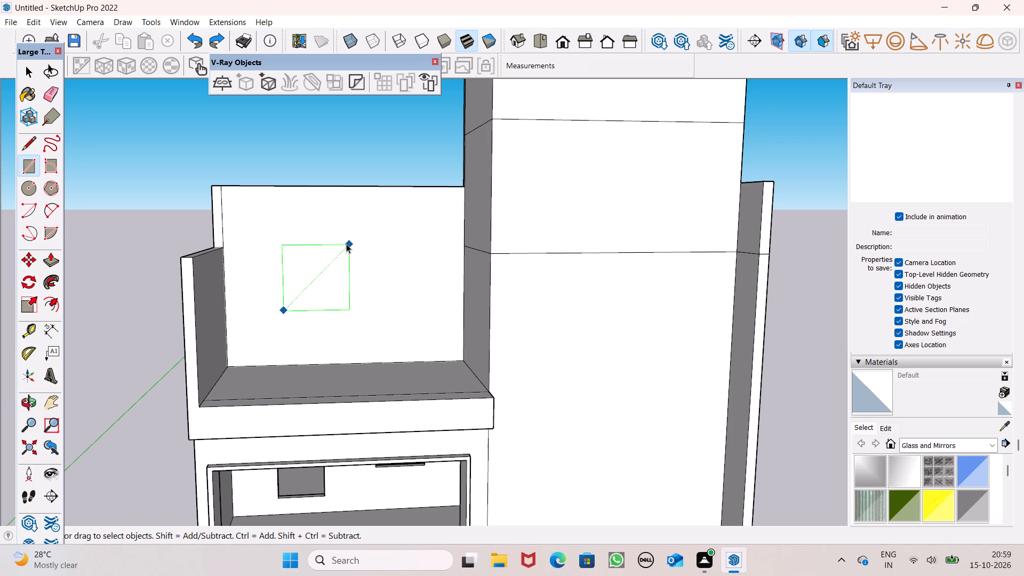
Draw an upright door rectangle 7' high and 4' wide on the wall behind the open front room.
left_click(27, 172)
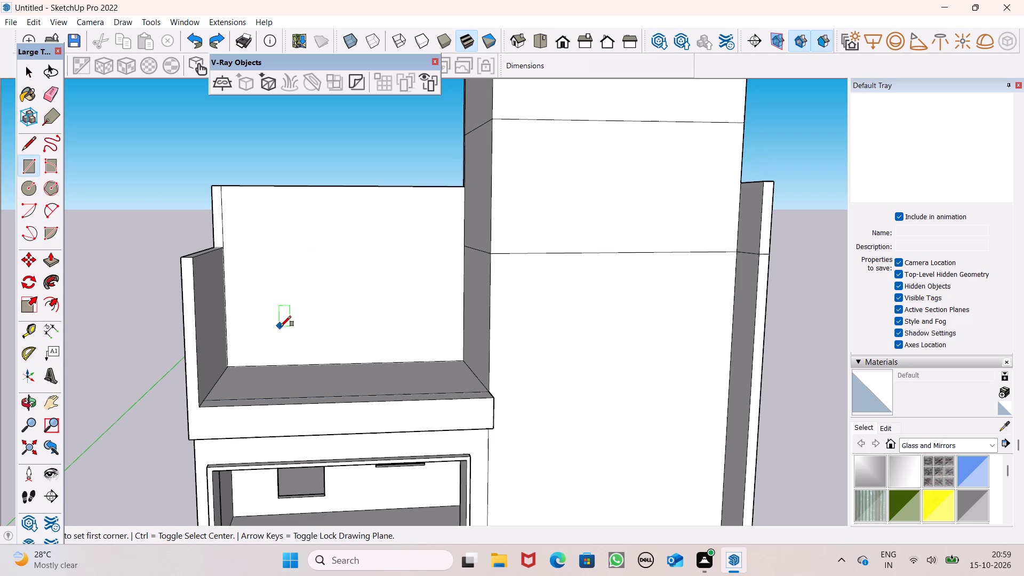
left_click(285, 317)
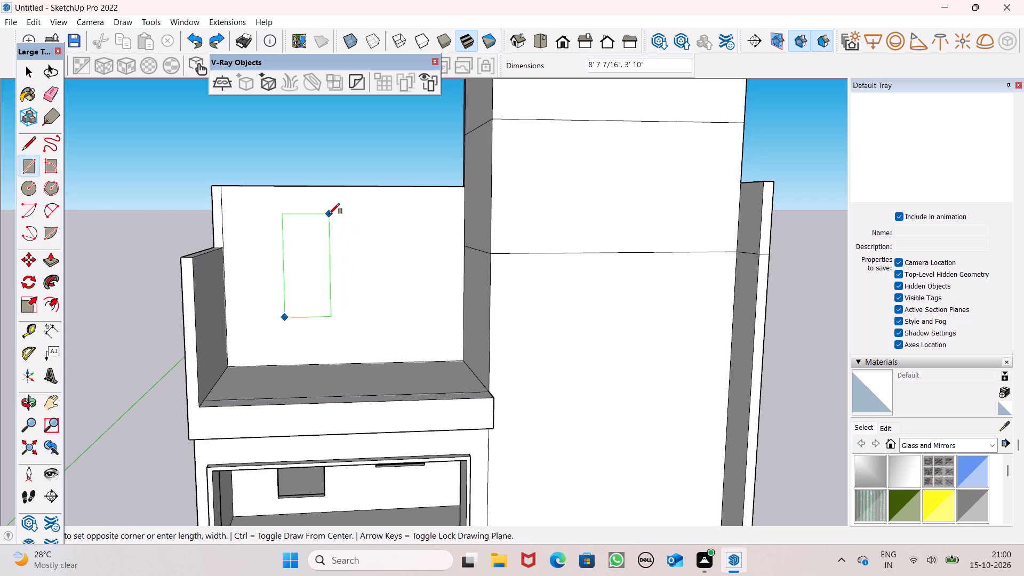
type("7',4'")
key("Return")
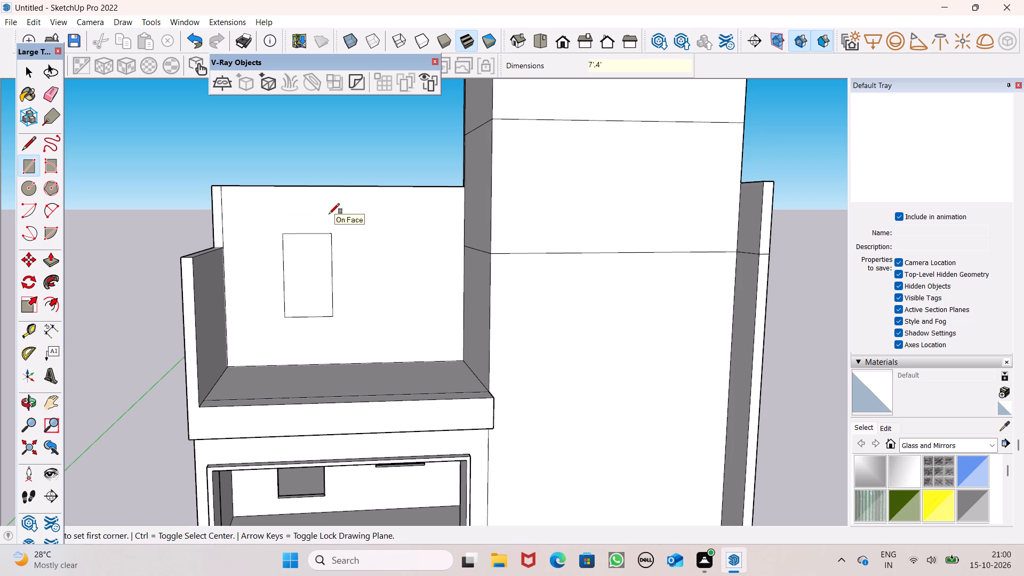
key("space")
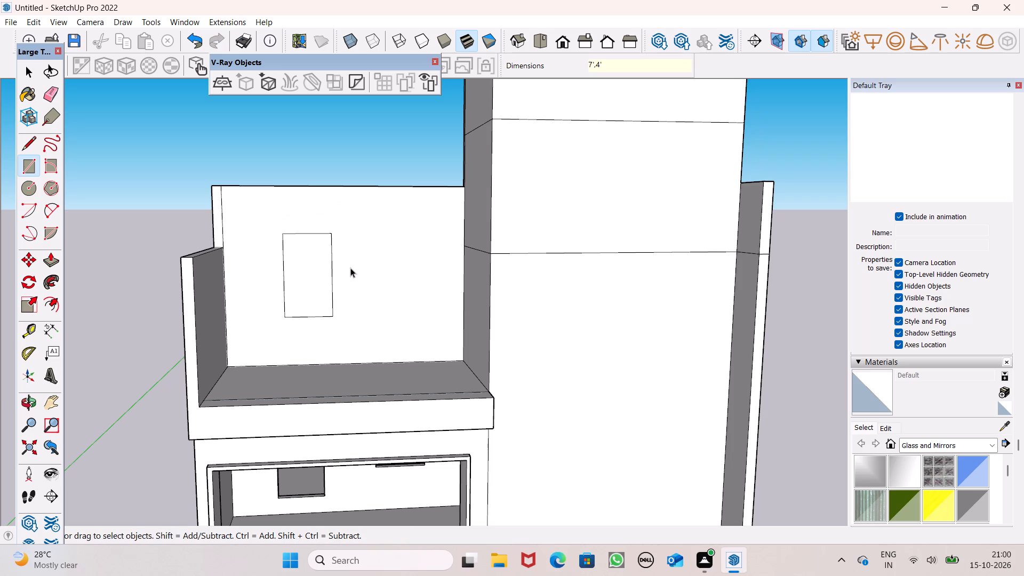
Move the door rectangle horizontally along the wall, closer to the open front room's outer side wall.
scroll(350, 268, "down", 1)
middle_click_drag(356, 285, 355, 311)
double_click(324, 302)
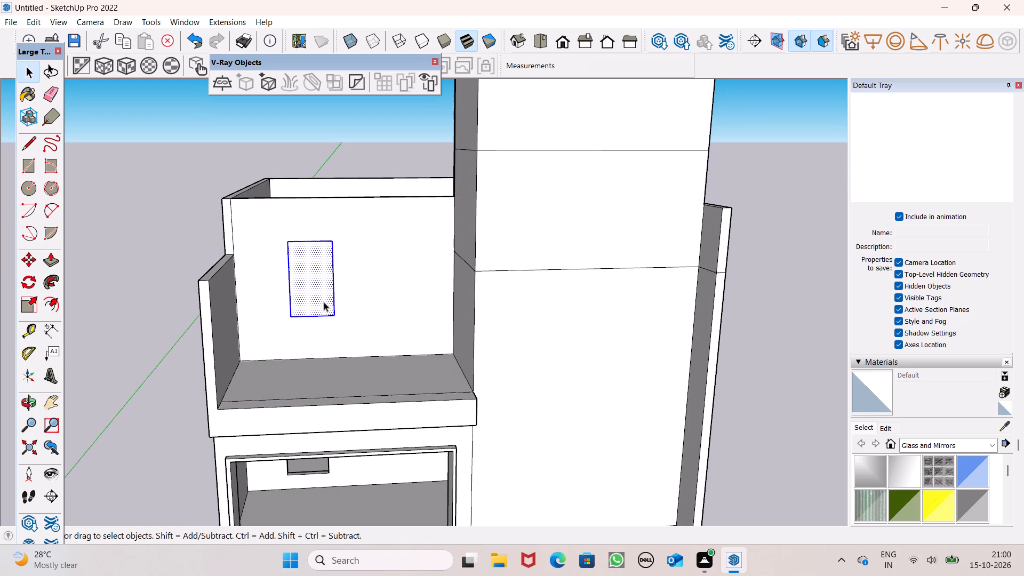
key("m")
key("Return")
left_click(334, 317)
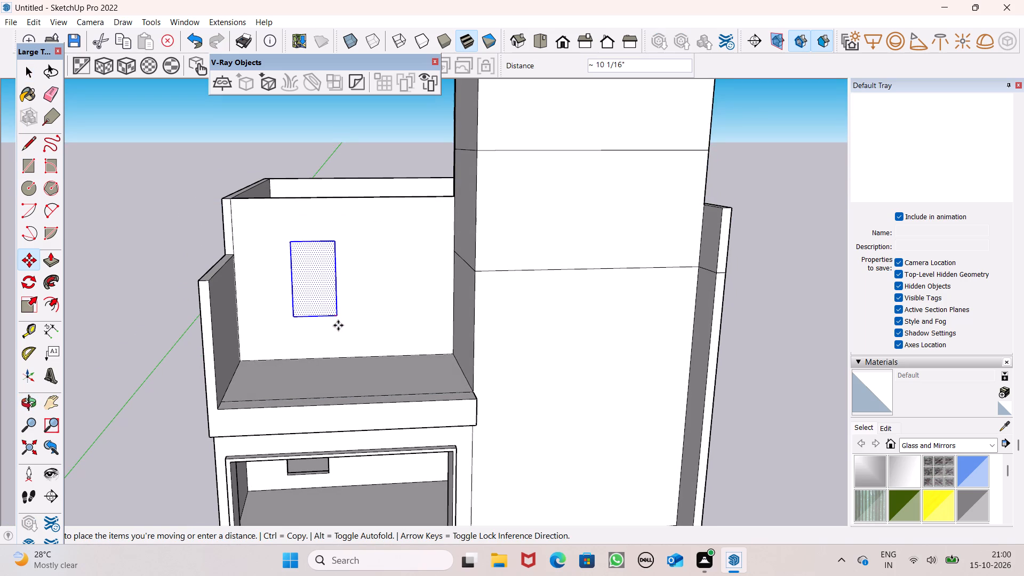
key("space")
left_click(149, 247)
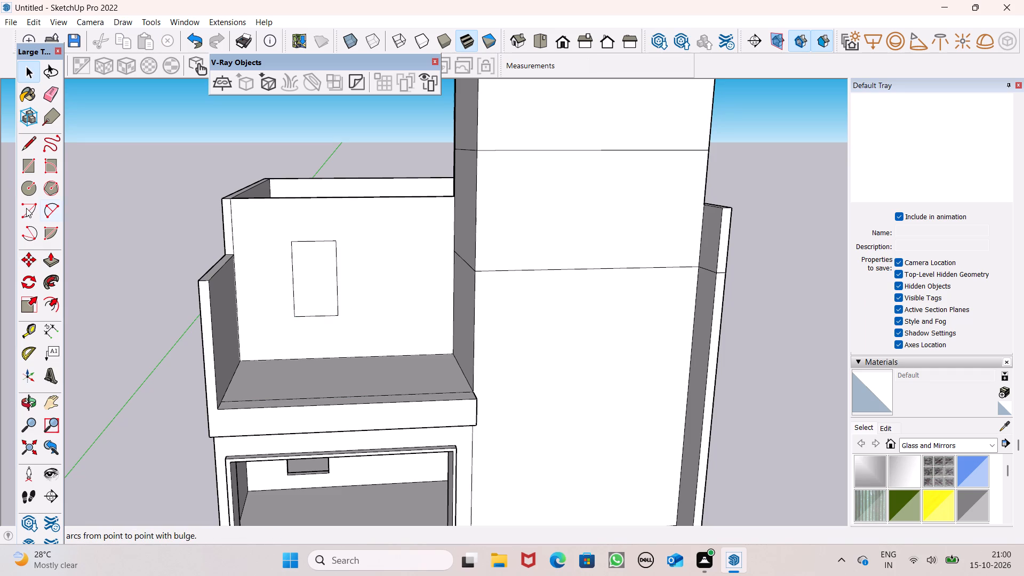
double_click(314, 289)
key("m")
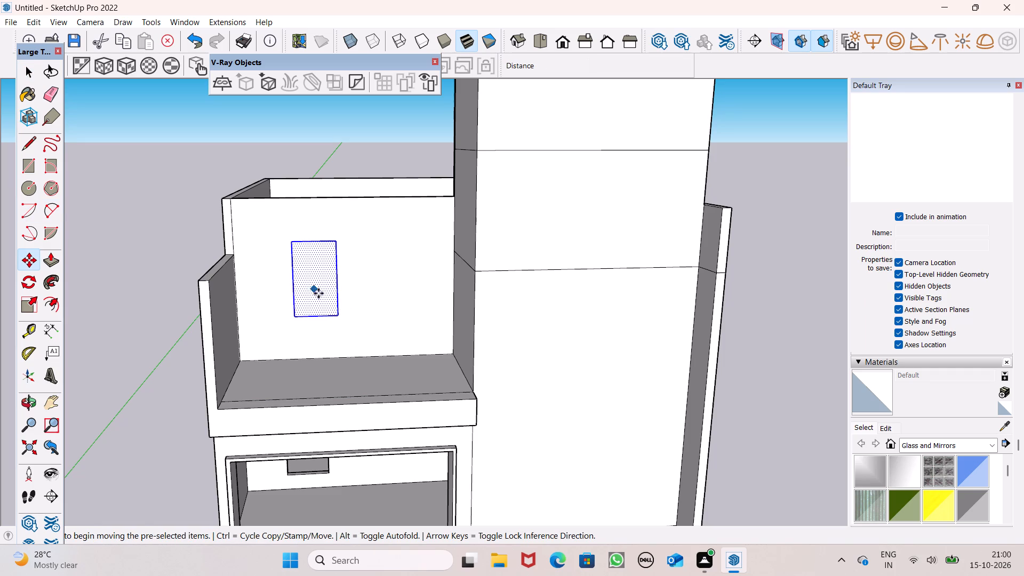
key("Return")
left_click_drag(337, 316, 322, 316)
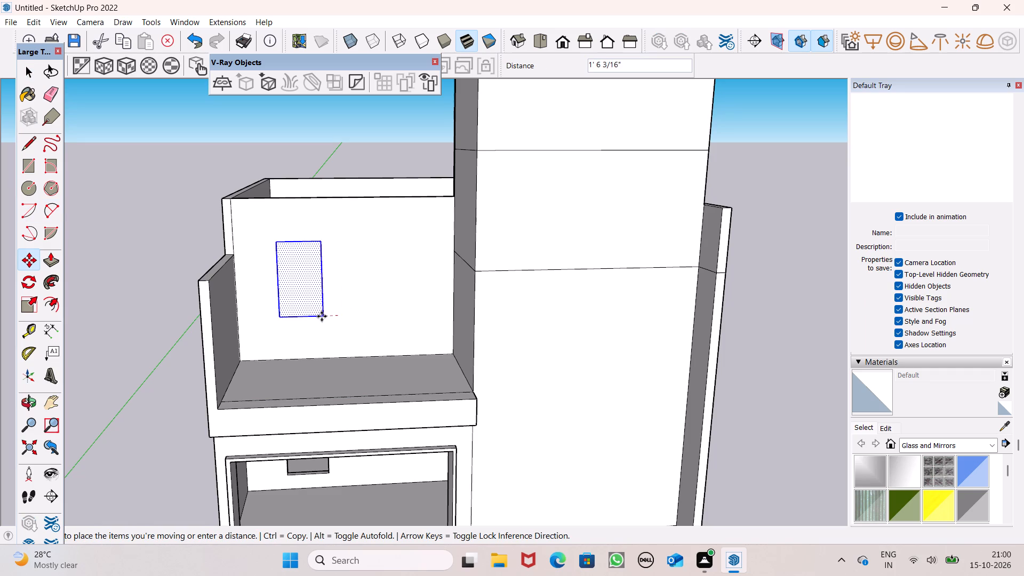
left_click_drag(322, 316, 319, 316)
key("space")
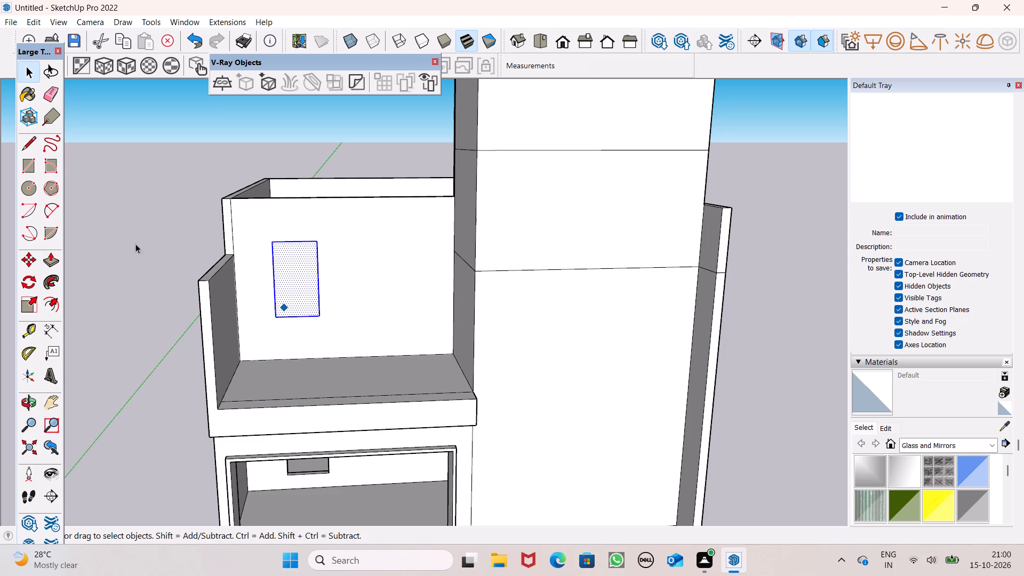
left_click(110, 242)
Draw a freehand window rectangle on the same wall between the door rectangle and the tower.
middle_click_drag(308, 313, 307, 216)
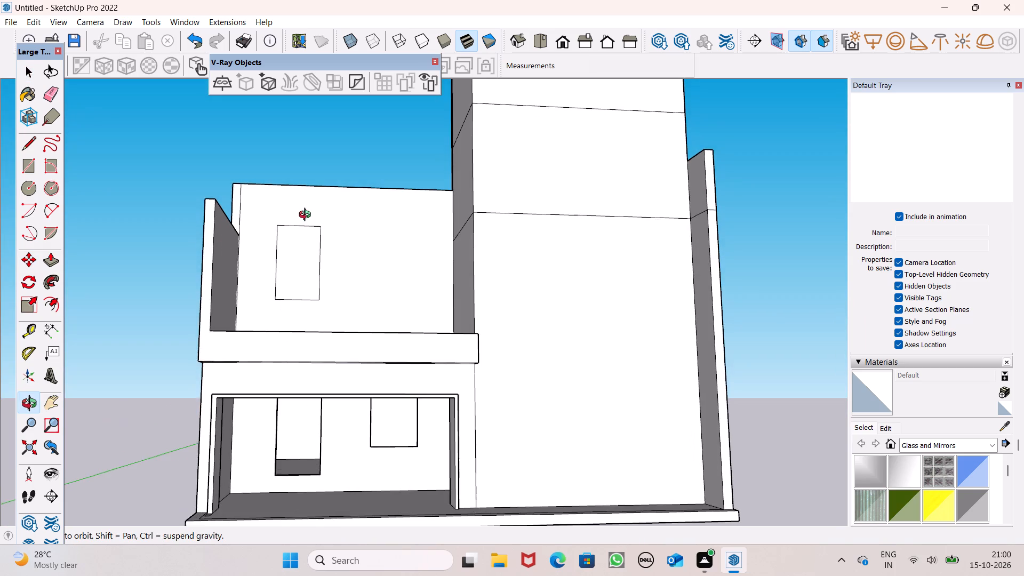
middle_click_drag(307, 216, 307, 232)
scroll(342, 189, "down", 4)
middle_click_drag(359, 223, 357, 283)
scroll(369, 219, "up", 5)
left_click(29, 167)
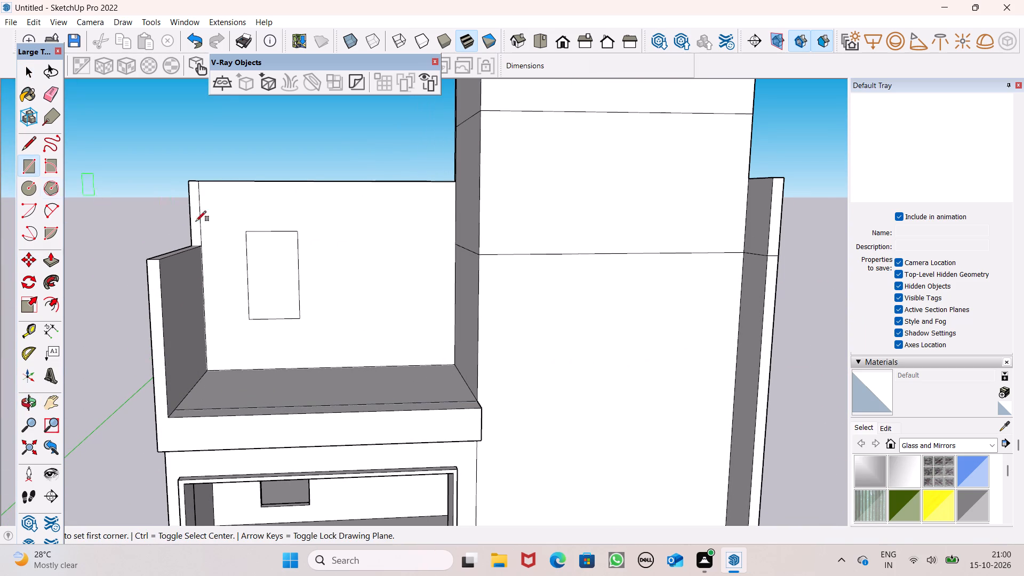
scroll(366, 257, "up", 3)
left_click_drag(346, 227, 353, 235)
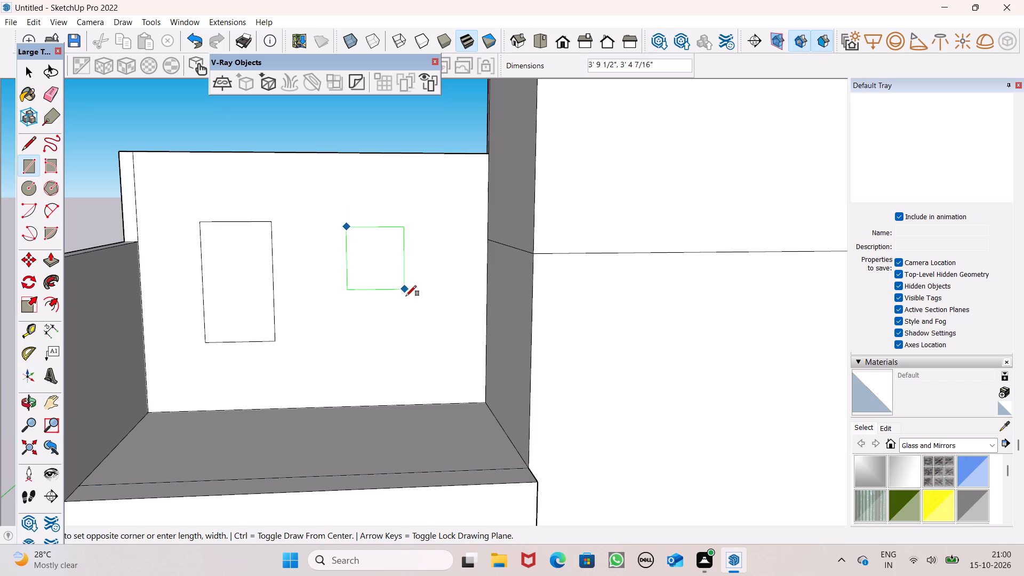
left_click(434, 307)
key("space")
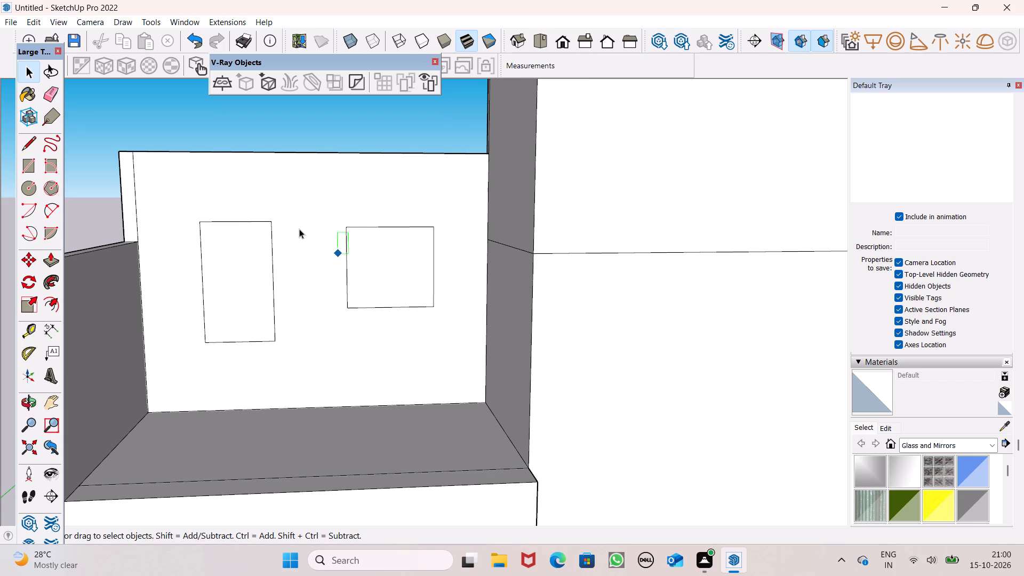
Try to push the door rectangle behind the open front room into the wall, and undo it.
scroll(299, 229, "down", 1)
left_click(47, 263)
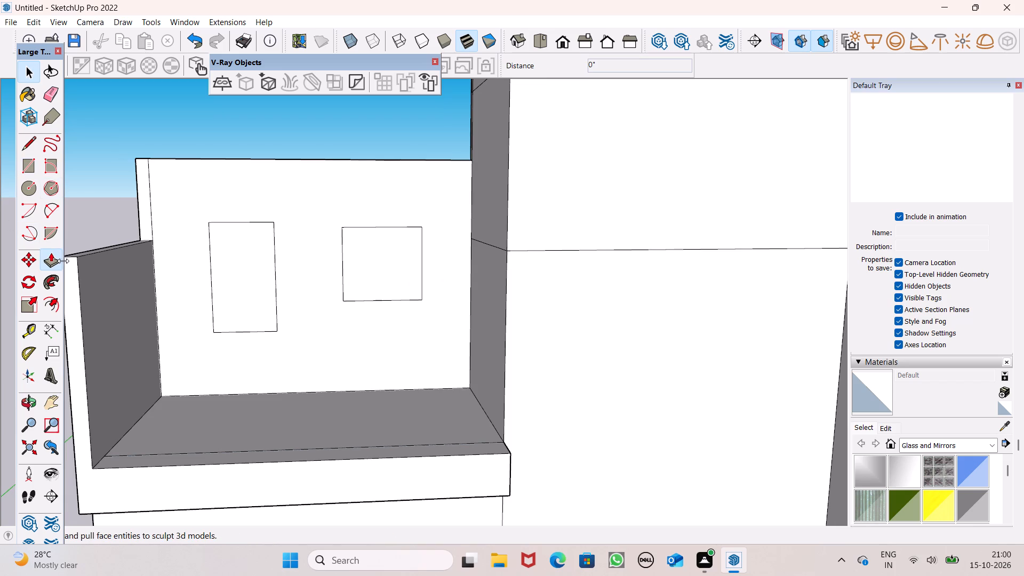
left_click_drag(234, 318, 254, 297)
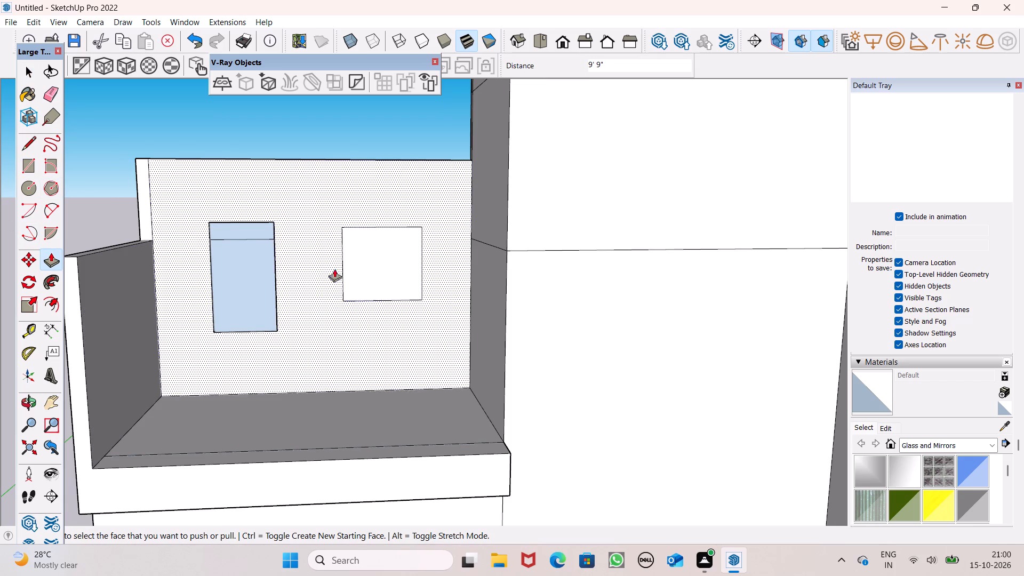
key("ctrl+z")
Move the upper-storey door rectangle straight down the wall, closer to the floor of the open front room.
key("space")
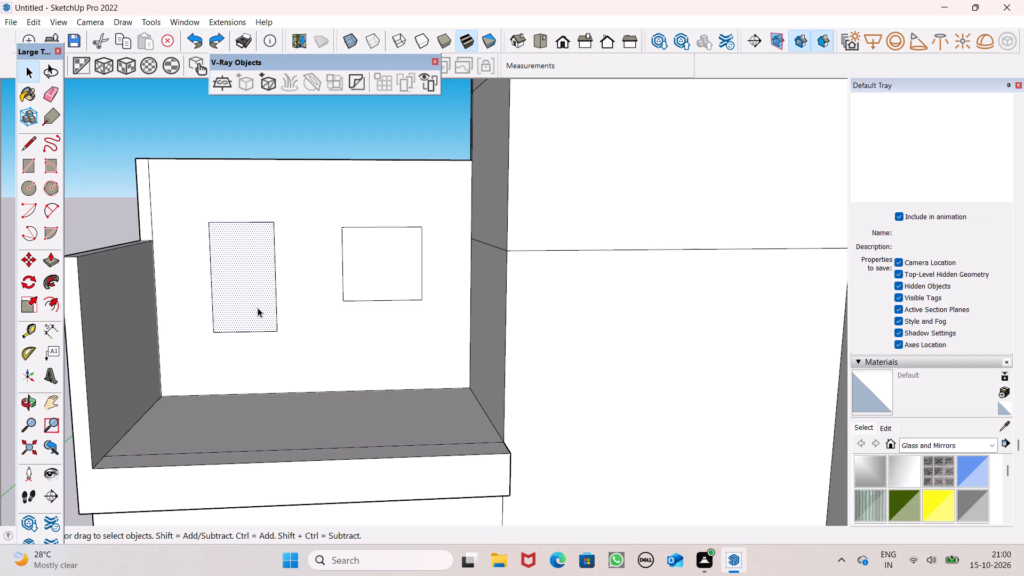
double_click(258, 308)
key("m")
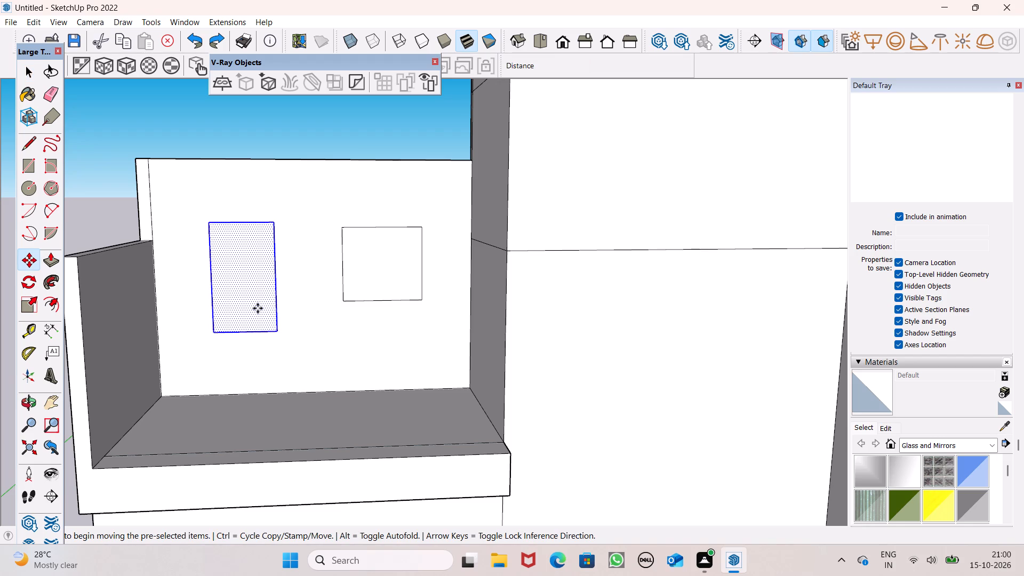
key("Return")
left_click_drag(276, 331, 283, 349)
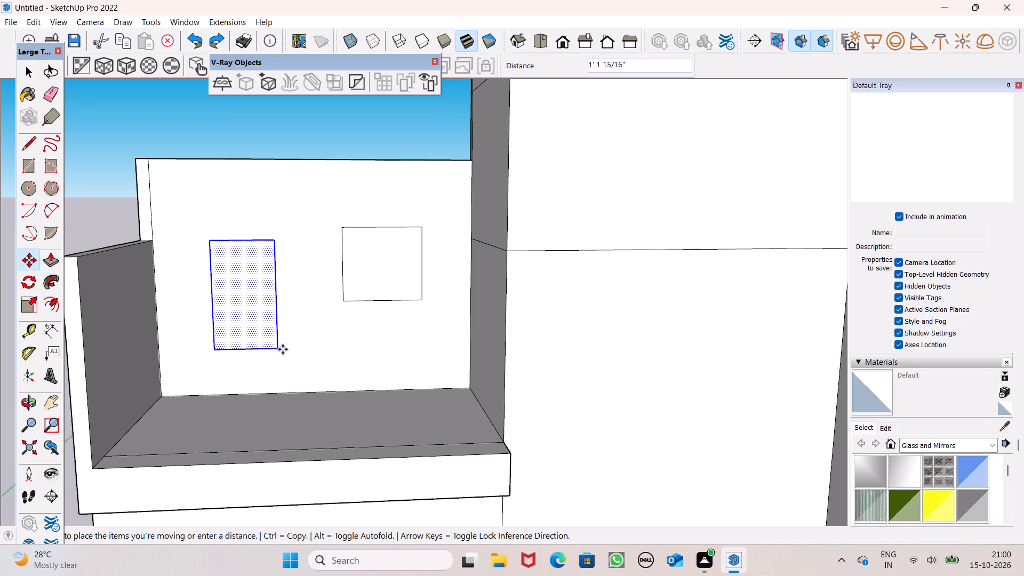
left_click_drag(283, 349, 285, 369)
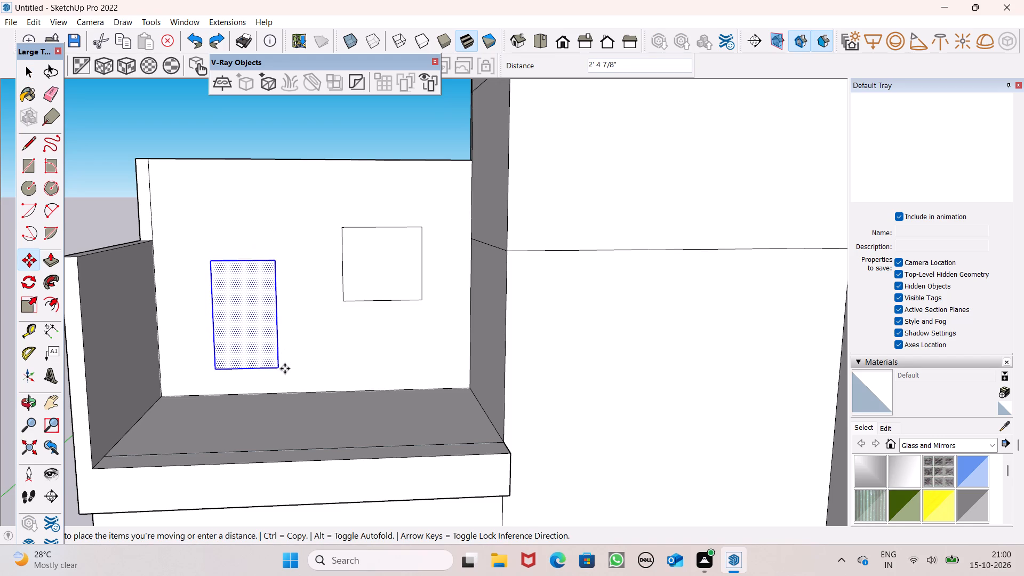
left_click_drag(285, 369, 285, 375)
key("space")
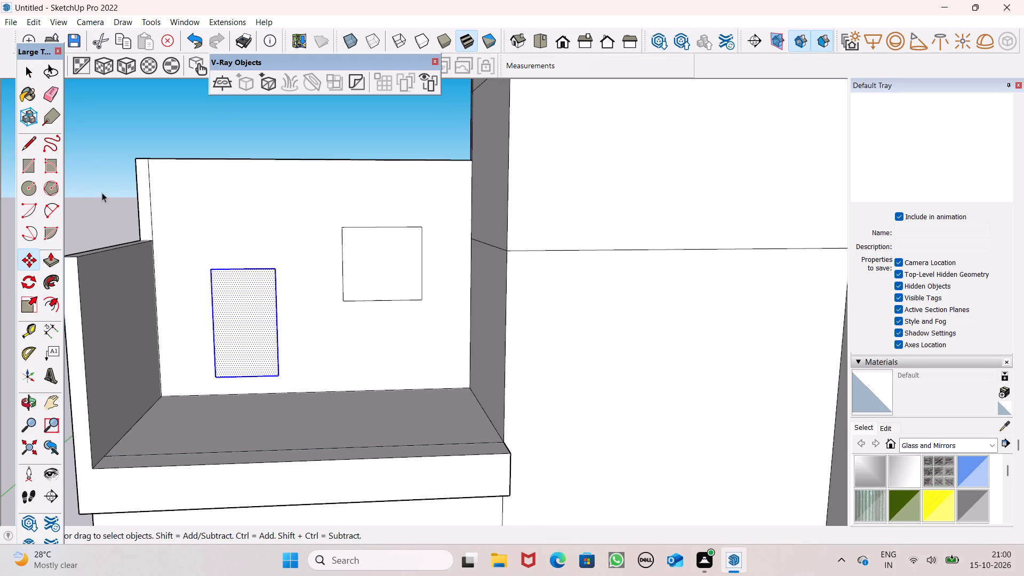
left_click(102, 193)
Move the window rectangle beside the door down the wall by about 1'4".
triple_click(371, 269)
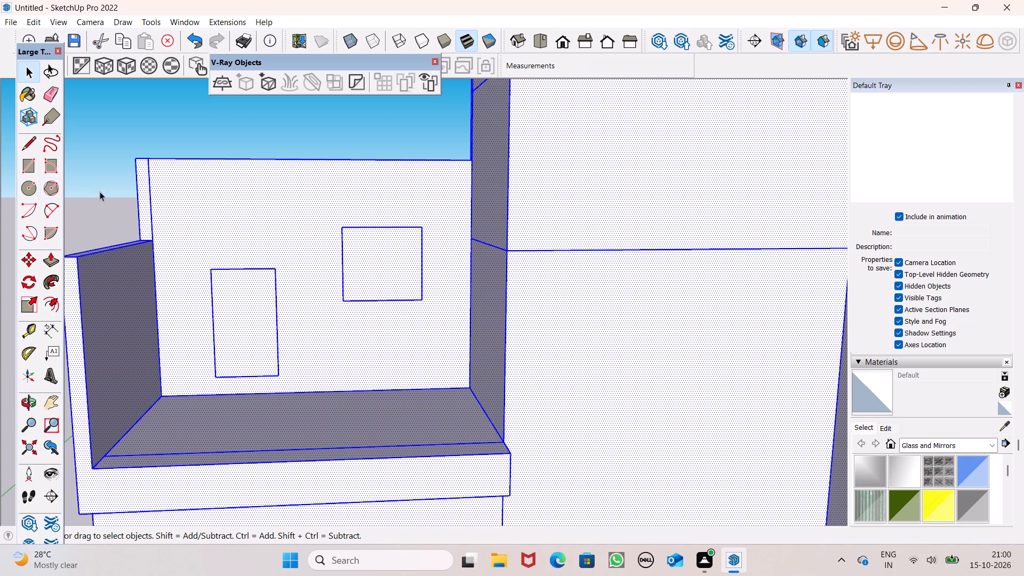
left_click(59, 180)
left_click(75, 179)
key("space")
left_click(81, 178)
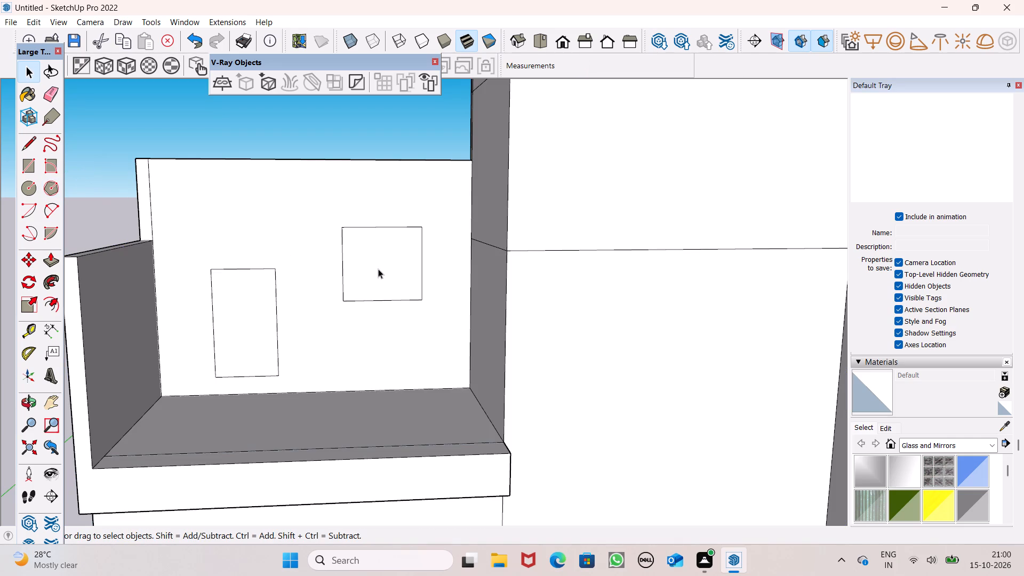
double_click(379, 268)
key("m")
key("Return")
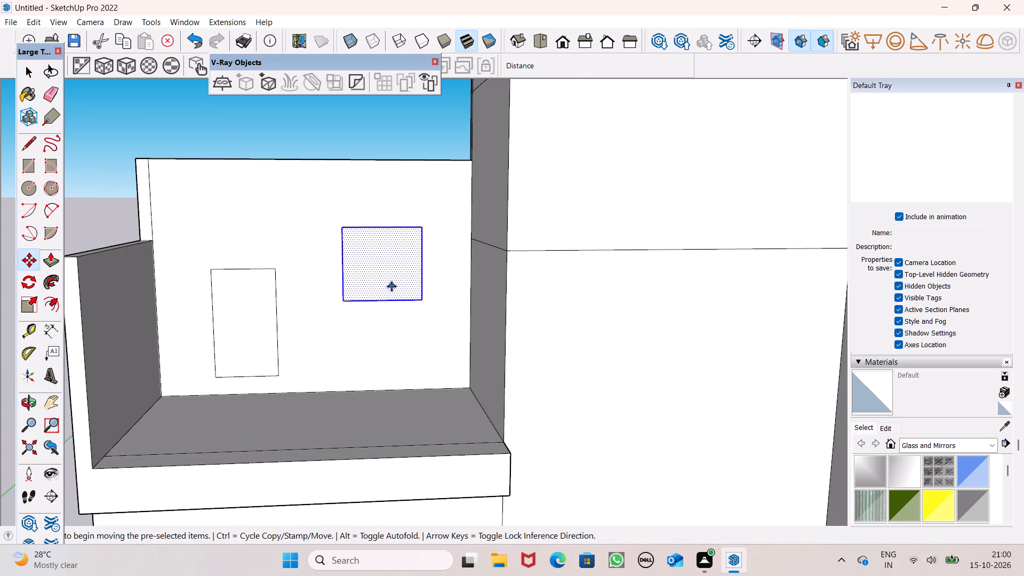
left_click_drag(424, 301, 424, 309)
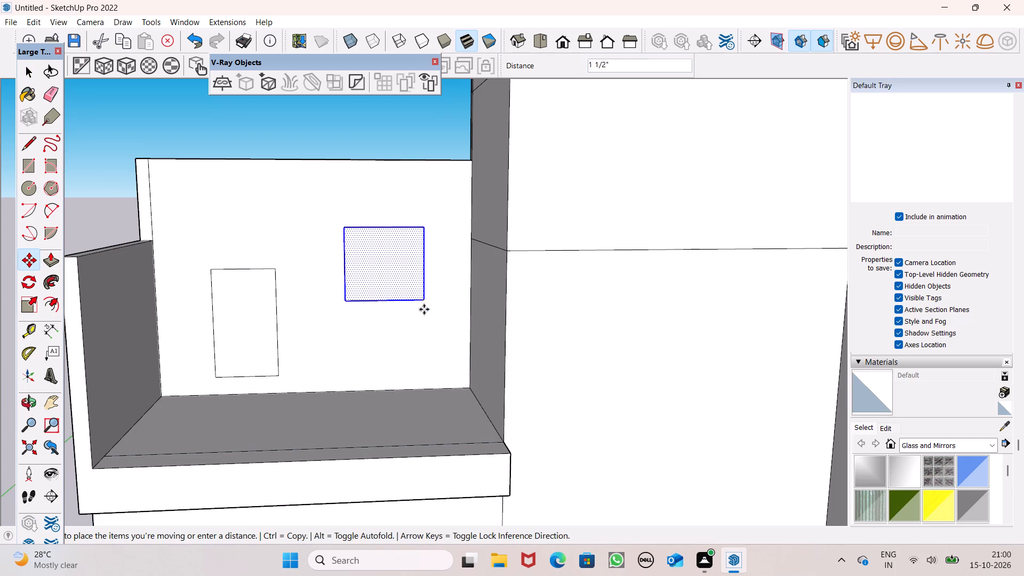
left_click_drag(424, 309, 420, 319)
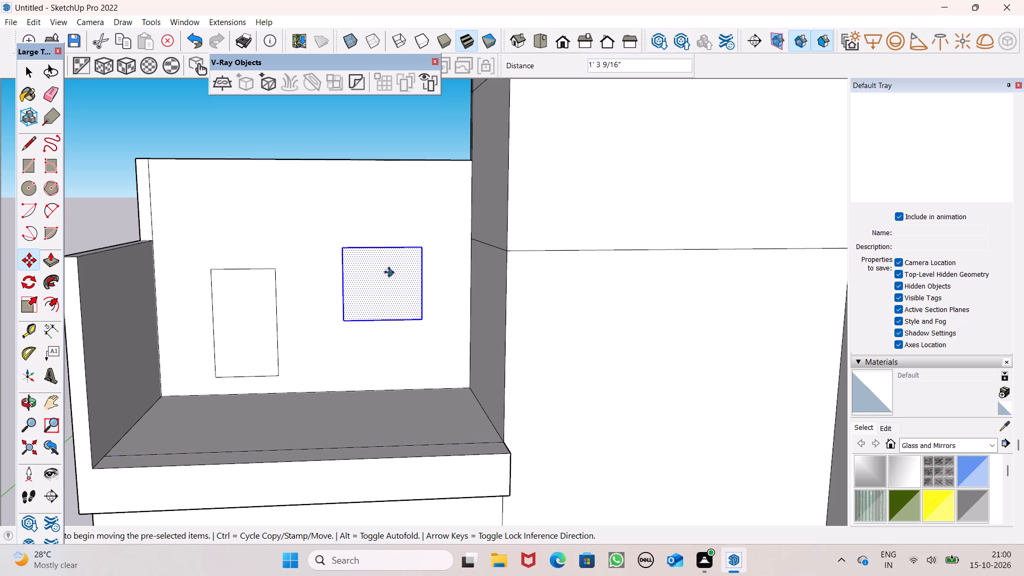
key("space")
key("space")
left_click(205, 137)
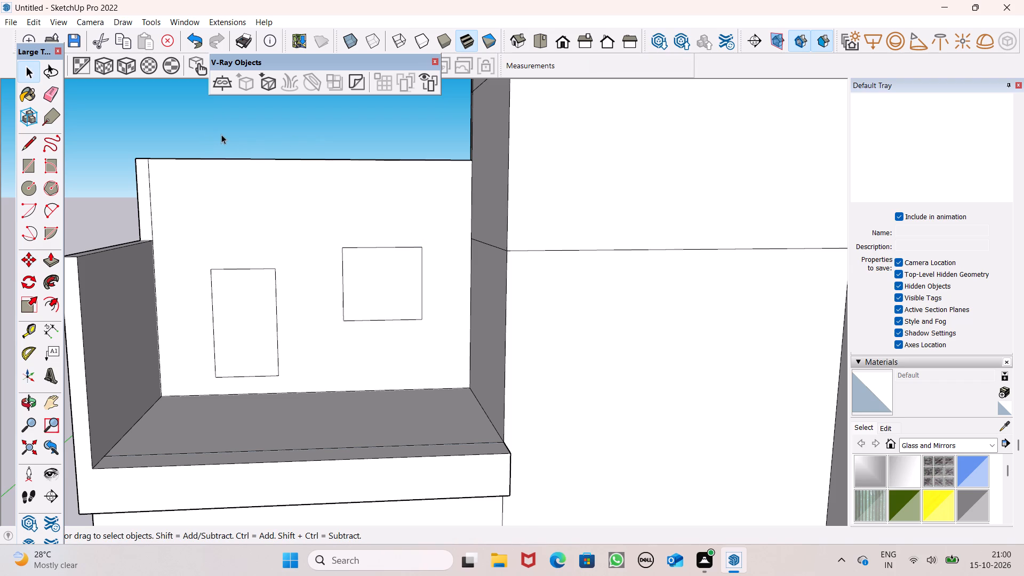
Erase the lower horizontal seam lines across the tower's side and front faces and the adjoining outer side wall.
scroll(223, 134, "down", 2)
scroll(124, 55, "down", 3)
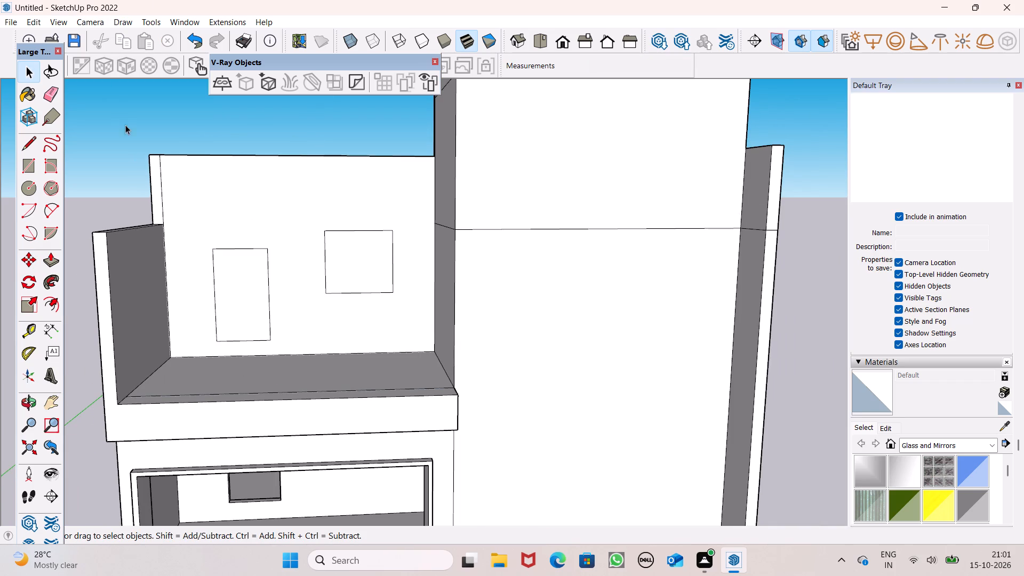
scroll(122, 146, "down", 4)
scroll(372, 206, "down", 3)
scroll(423, 231, "down", 4)
middle_click_drag(460, 264, 467, 303)
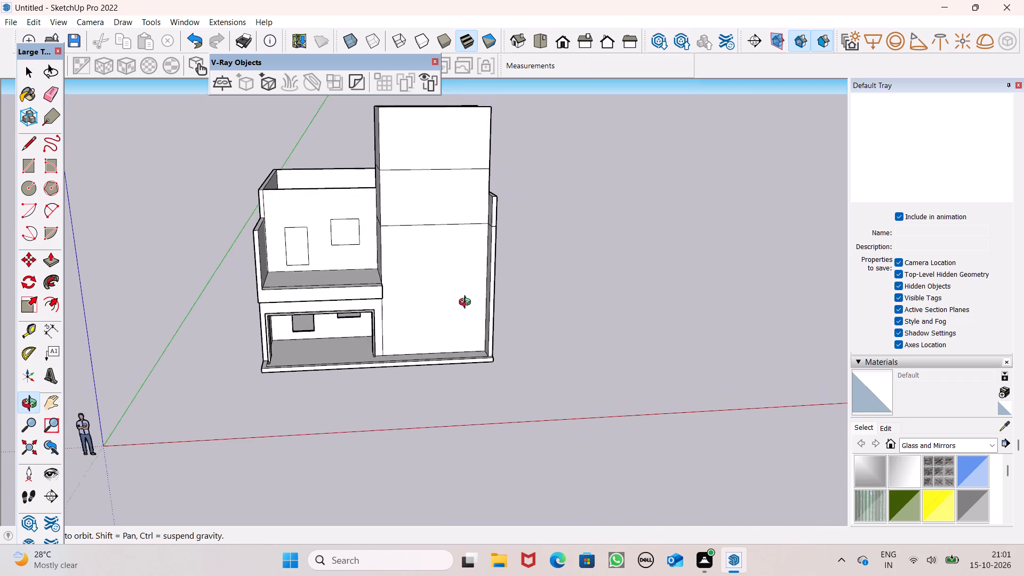
middle_click_drag(467, 303, 438, 305)
scroll(438, 267, "up", 1)
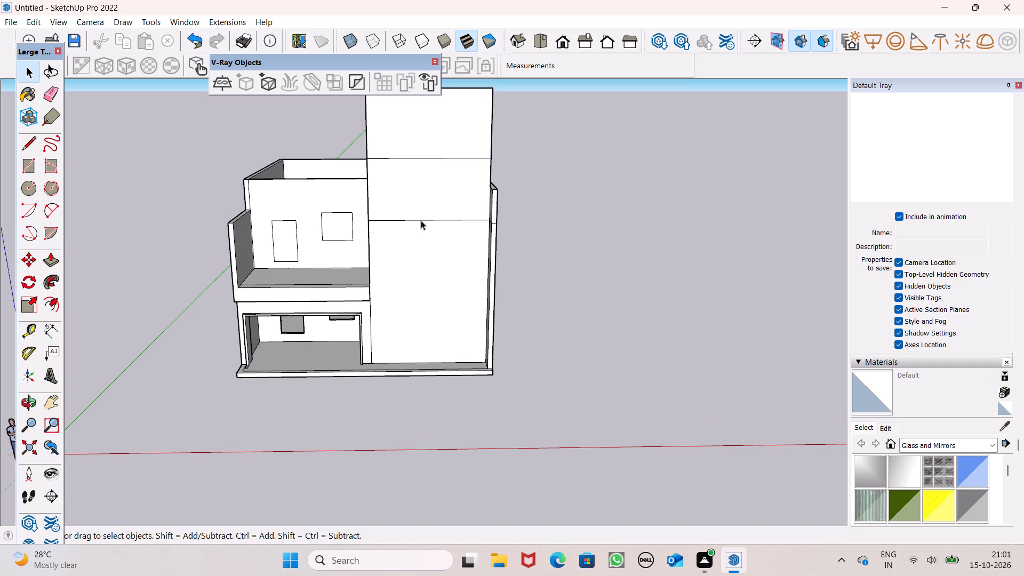
middle_click_drag(405, 223, 414, 235)
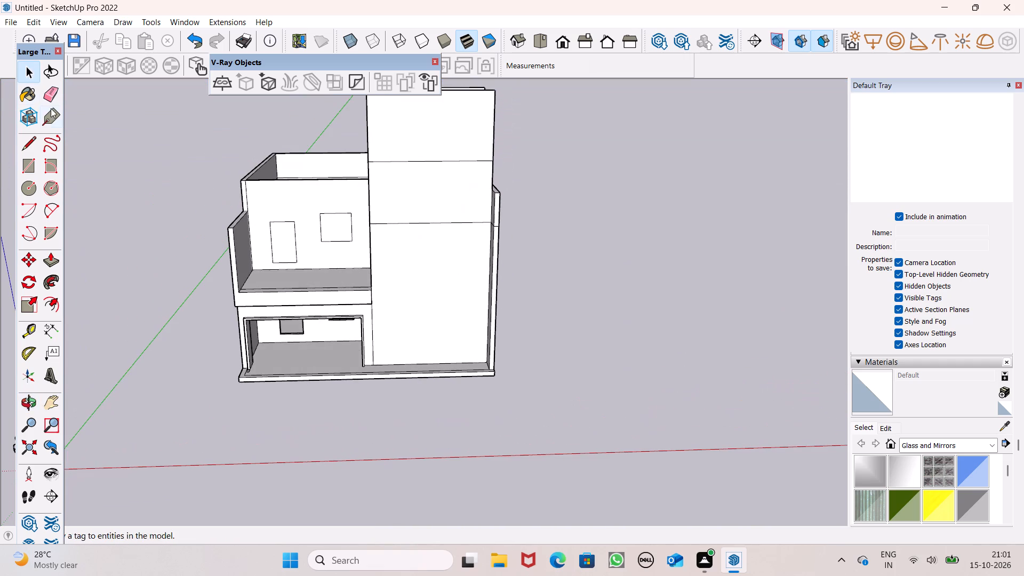
left_click_drag(47, 102, 53, 105)
scroll(254, 192, "up", 1)
middle_click_drag(282, 214, 414, 236)
left_click_drag(414, 229, 411, 237)
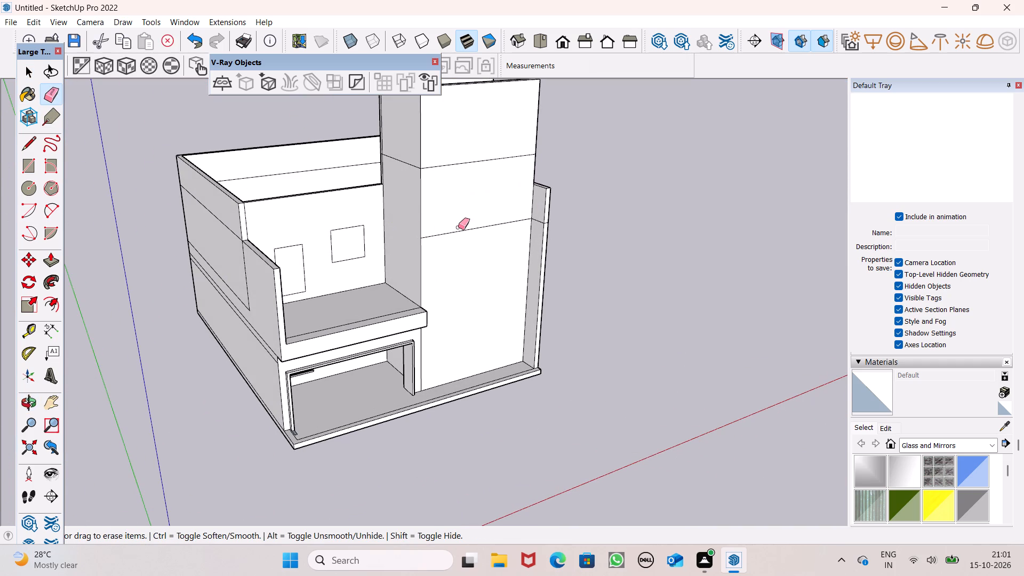
left_click_drag(458, 227, 457, 241)
scroll(538, 226, "up", 6)
left_click(540, 217)
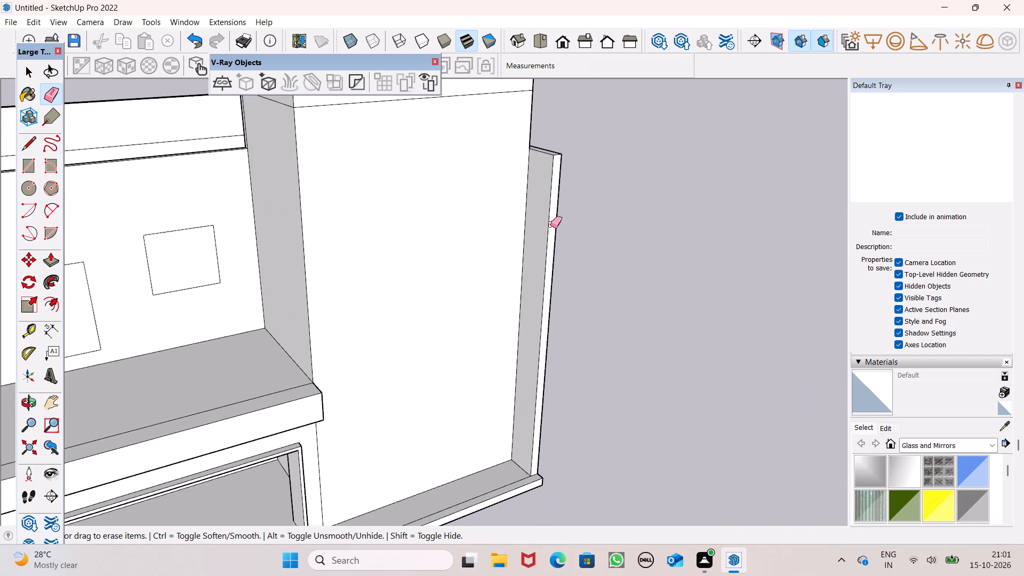
middle_click_drag(548, 227, 467, 239)
scroll(467, 239, "up", 1)
scroll(565, 239, "up", 3)
left_click_drag(534, 235, 533, 242)
scroll(473, 264, "down", 5)
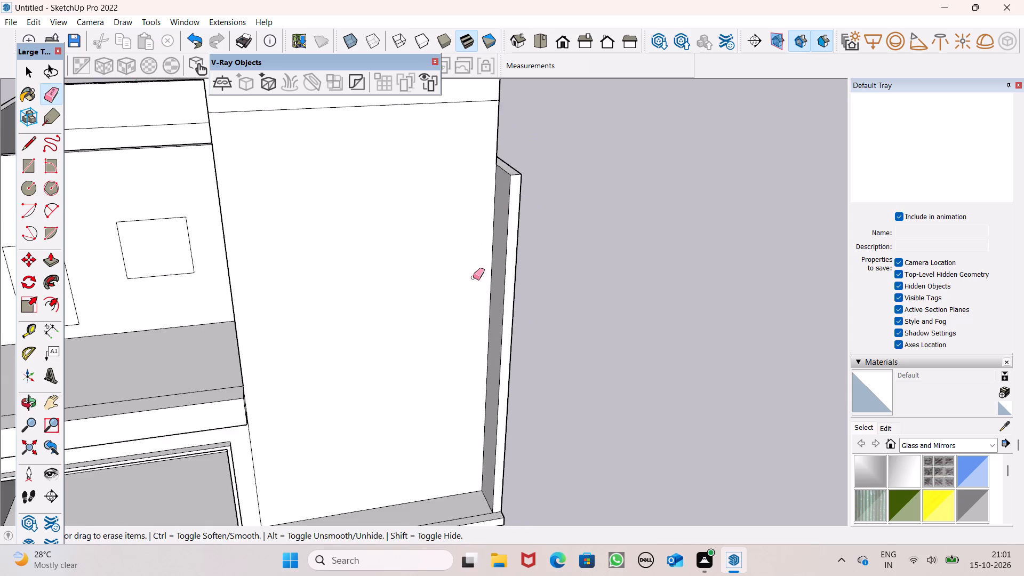
middle_click_drag(473, 280, 427, 249)
key("space")
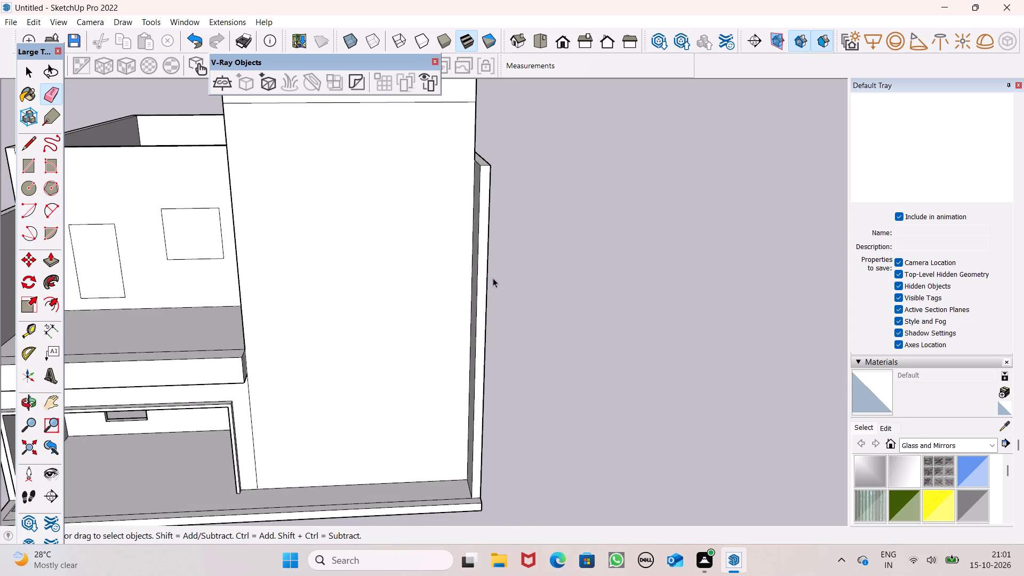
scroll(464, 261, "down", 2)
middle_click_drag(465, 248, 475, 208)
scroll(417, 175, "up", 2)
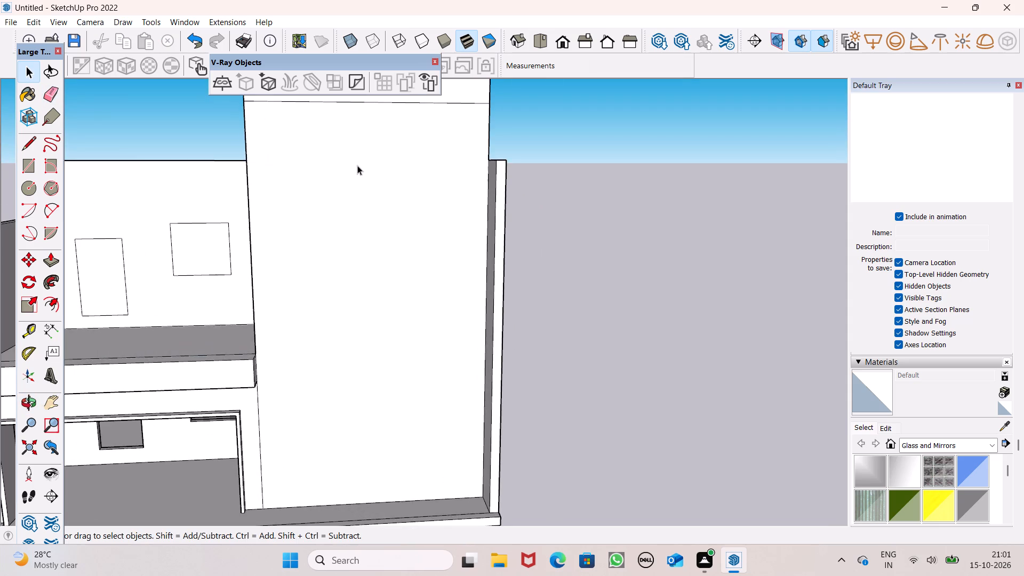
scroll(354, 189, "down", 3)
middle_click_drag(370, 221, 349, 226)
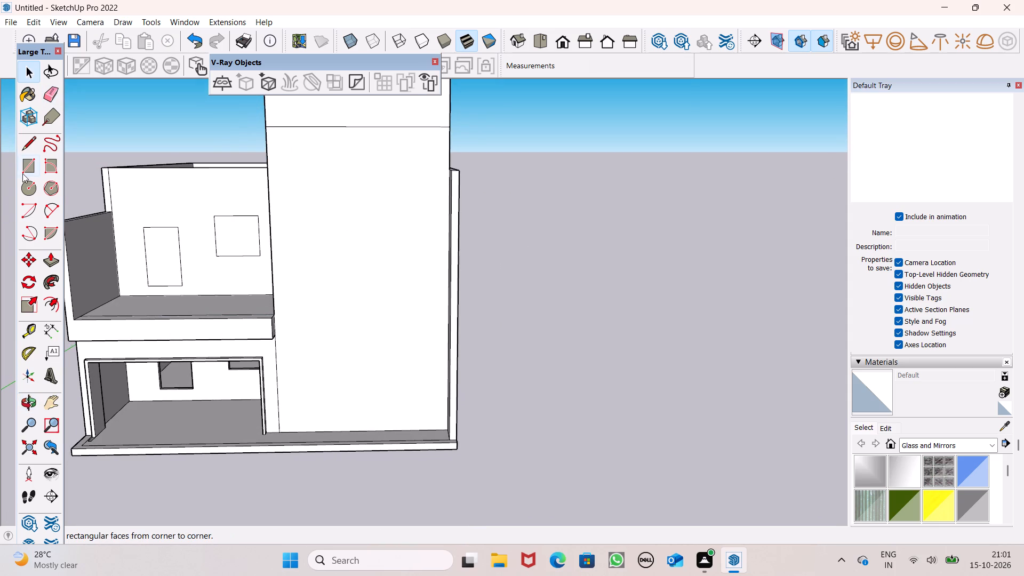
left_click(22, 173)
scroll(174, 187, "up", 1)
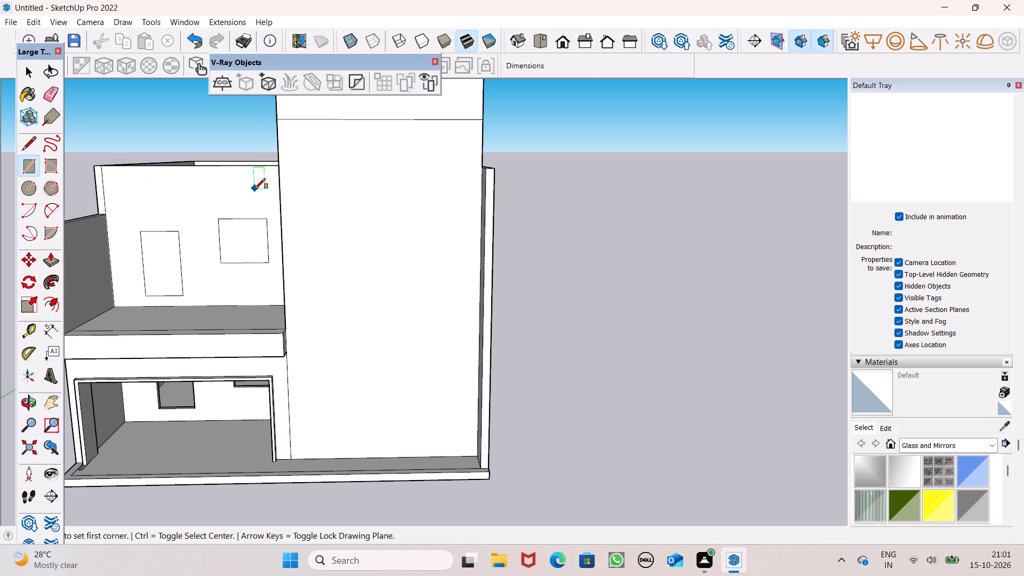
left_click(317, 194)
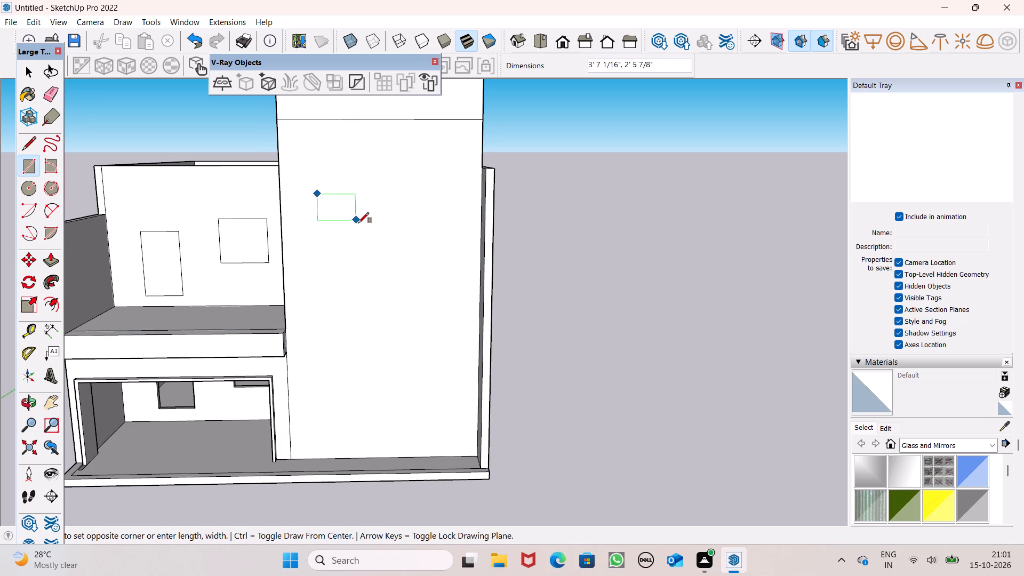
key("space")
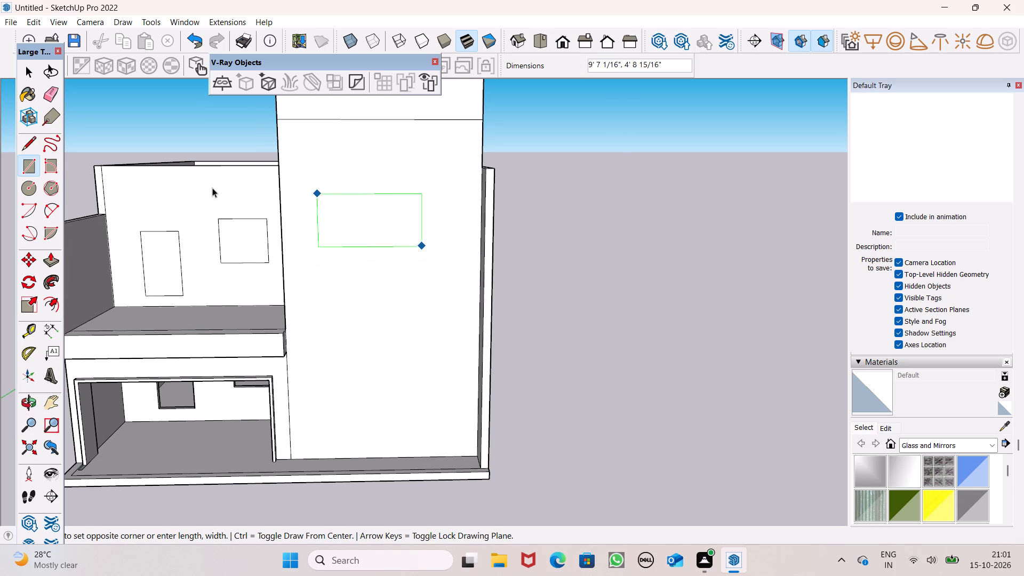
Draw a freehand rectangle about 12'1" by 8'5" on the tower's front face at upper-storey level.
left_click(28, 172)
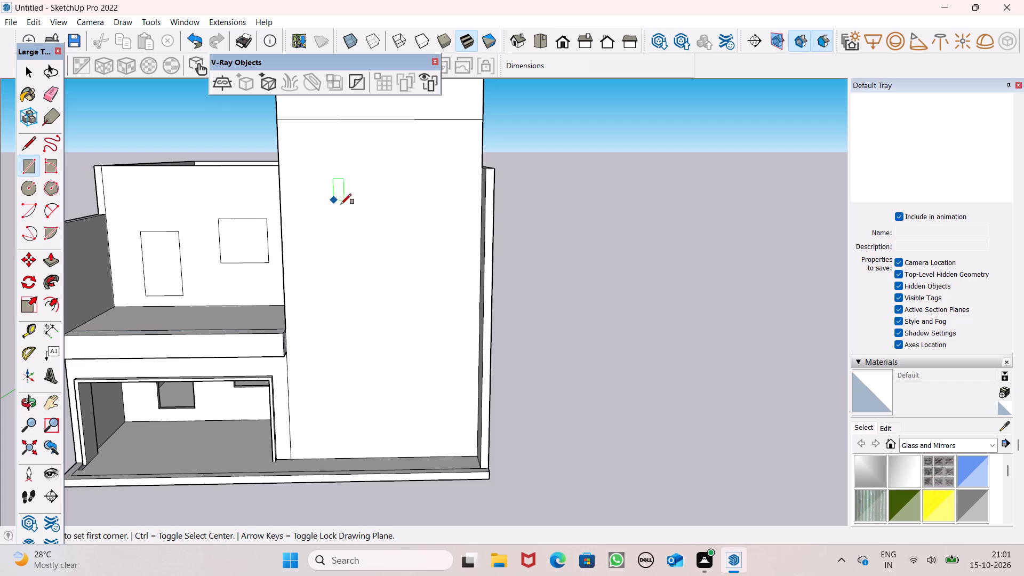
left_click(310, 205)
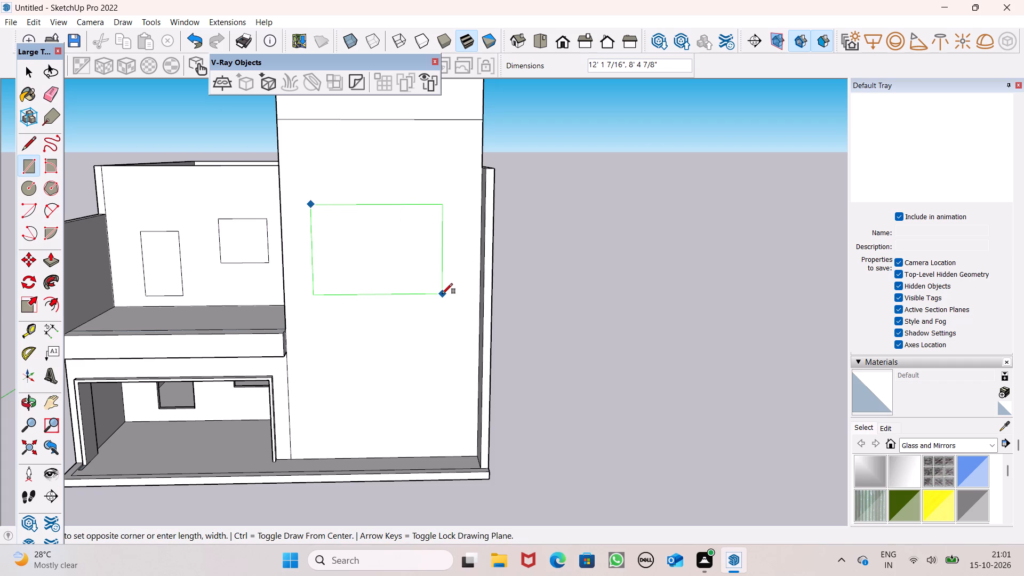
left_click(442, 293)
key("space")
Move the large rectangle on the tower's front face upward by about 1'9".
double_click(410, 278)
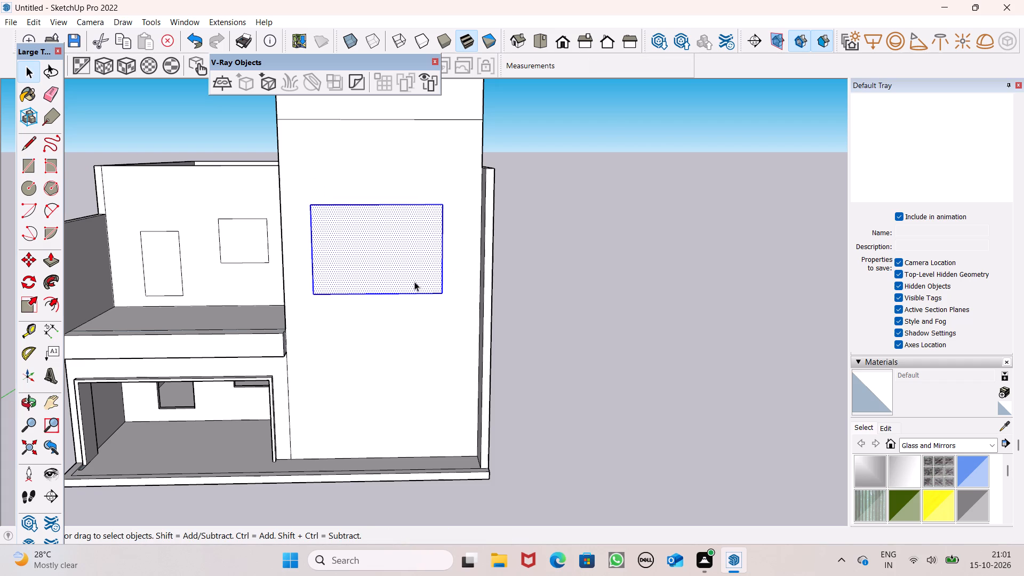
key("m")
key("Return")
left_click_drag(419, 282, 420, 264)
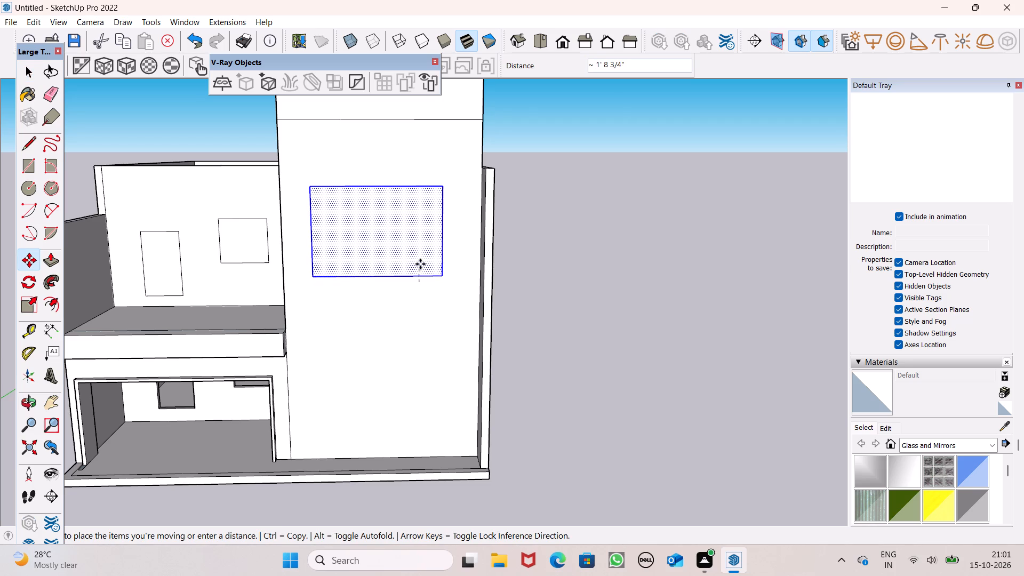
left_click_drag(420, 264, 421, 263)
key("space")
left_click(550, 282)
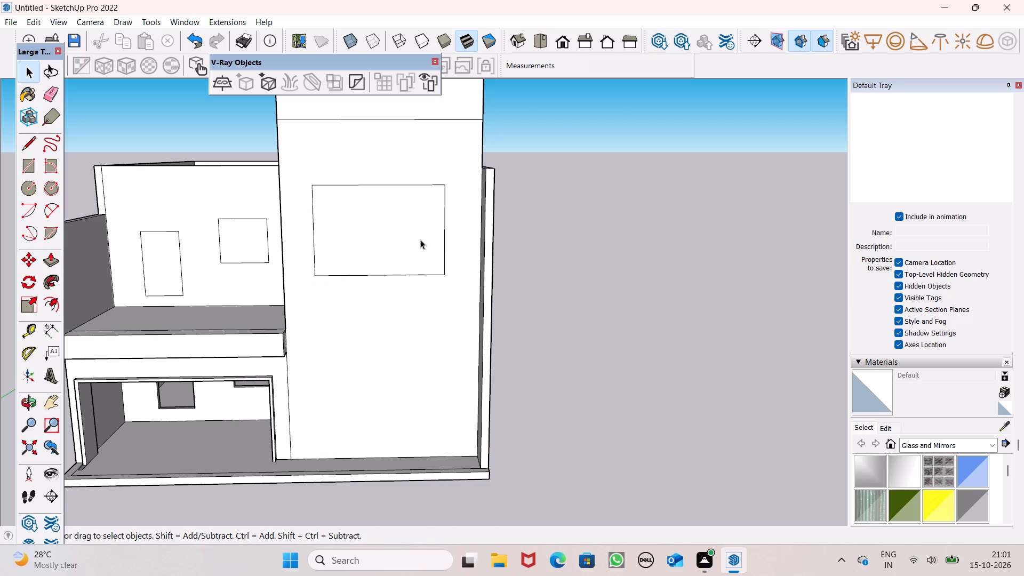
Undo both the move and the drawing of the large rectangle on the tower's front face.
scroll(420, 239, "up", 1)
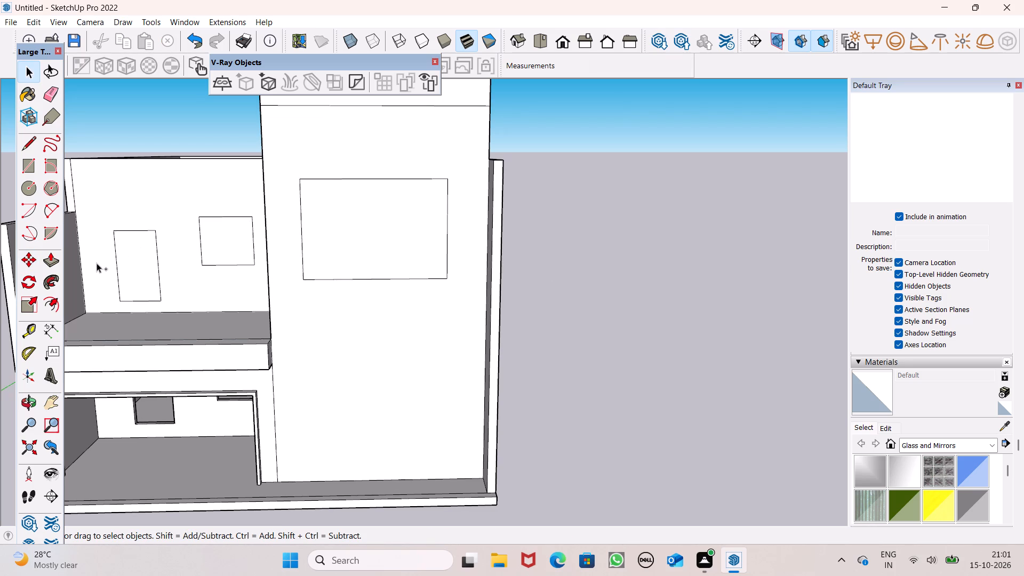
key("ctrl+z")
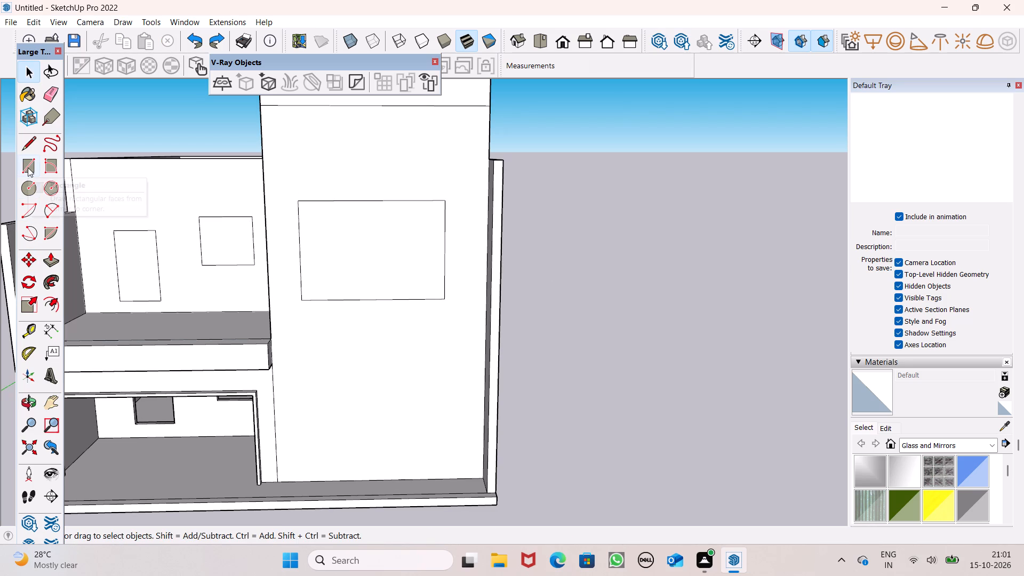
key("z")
Draw a freehand rectangle about 11' by 8' on the tower's front face at upper-storey level.
left_click(28, 167)
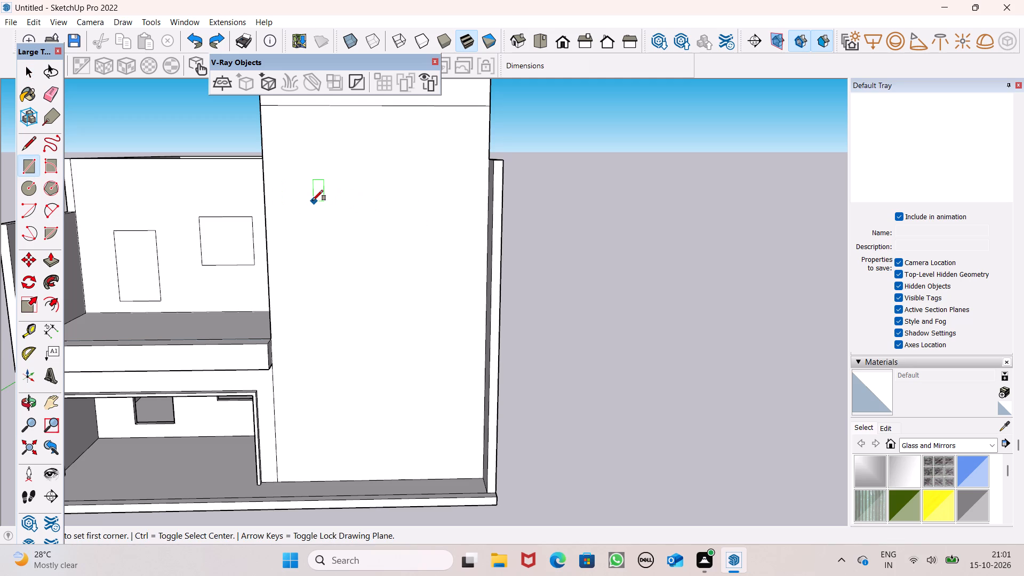
left_click_drag(310, 199, 317, 204)
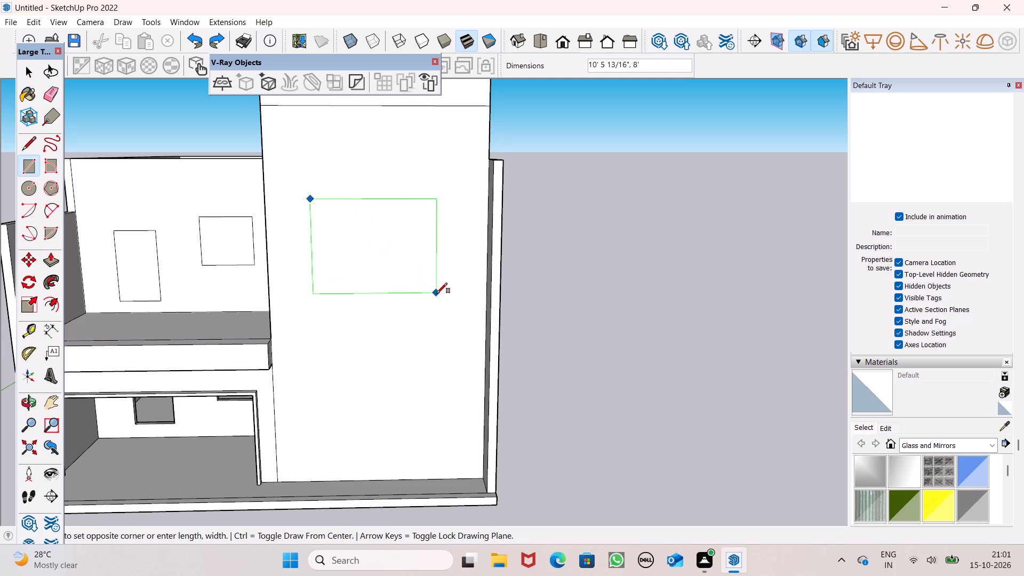
left_click(444, 294)
key("space")
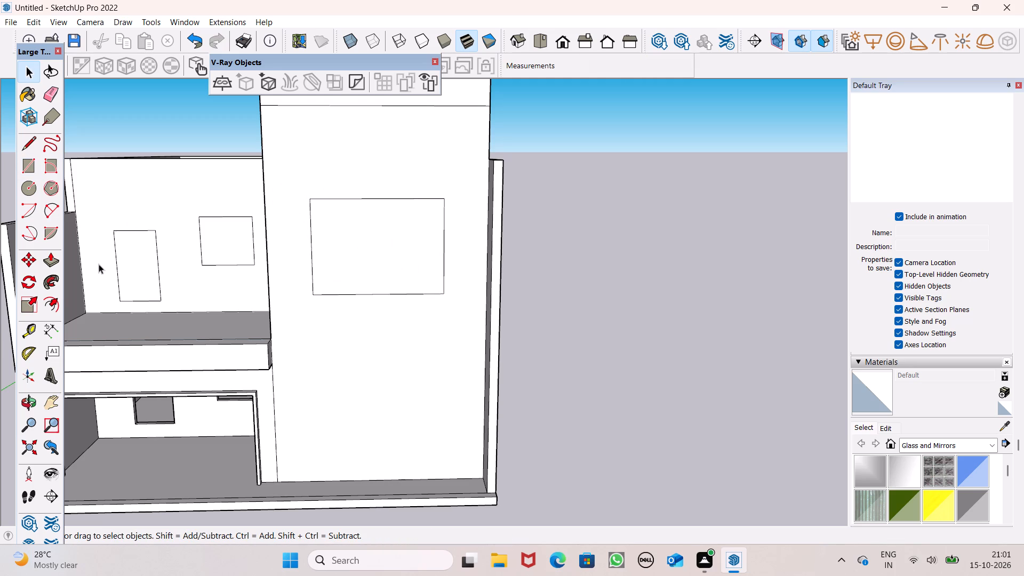
Offset the rectangle's outline outward a short distance to form a narrow frame band around the tower window.
left_click(54, 300)
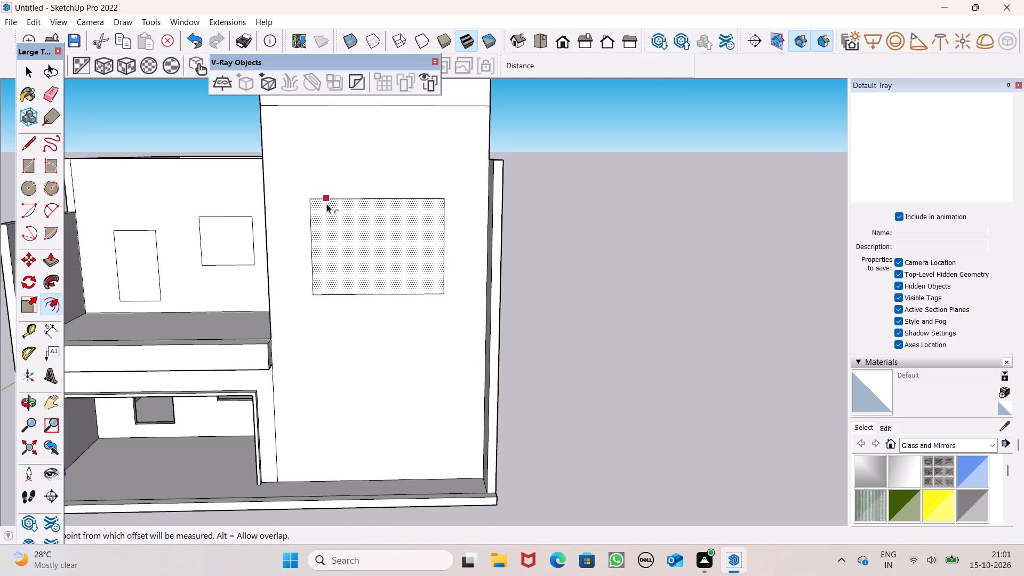
left_click_drag(327, 203, 323, 192)
key("space")
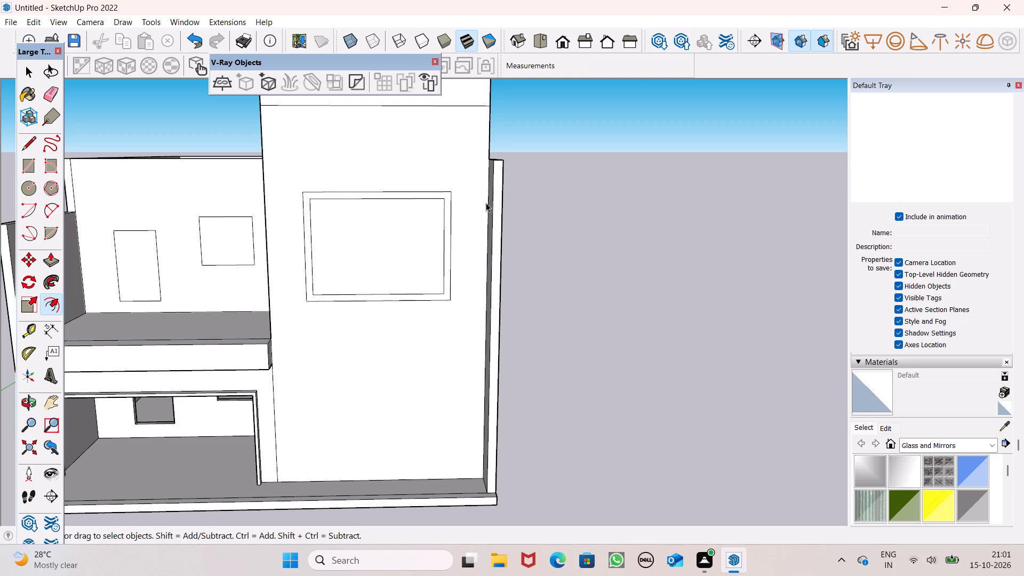
left_click(615, 262)
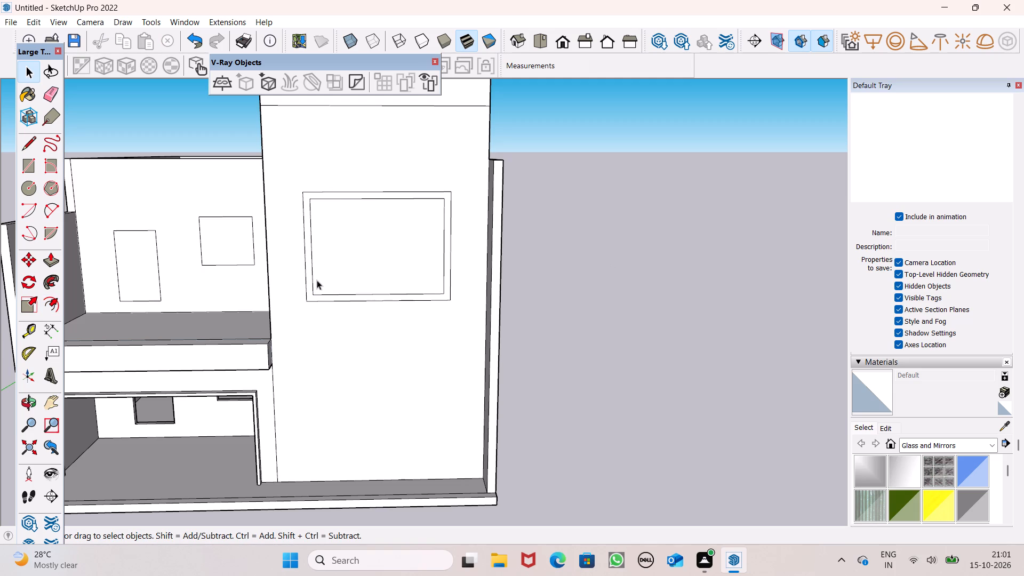
Extrude the window's frame band outward from the tower's front face by about 2'8".
left_click(46, 260)
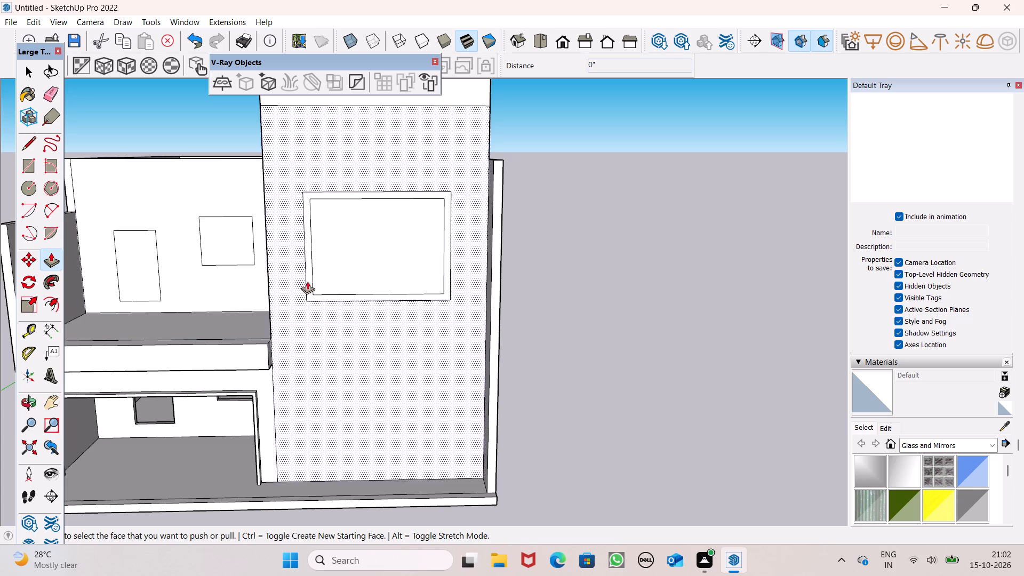
middle_click_drag(345, 314, 457, 387)
scroll(443, 372, "up", 2)
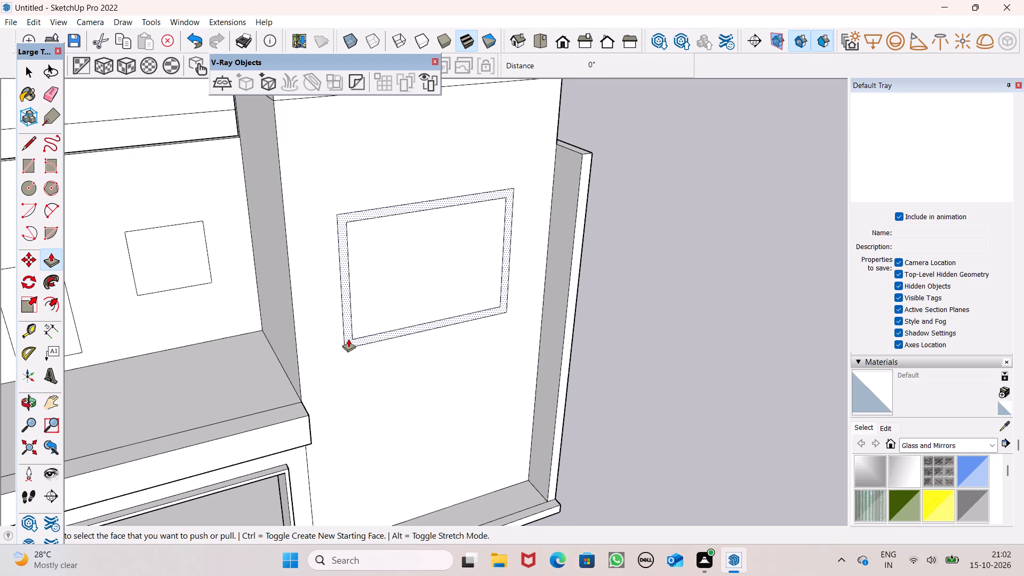
left_click_drag(348, 339, 358, 359)
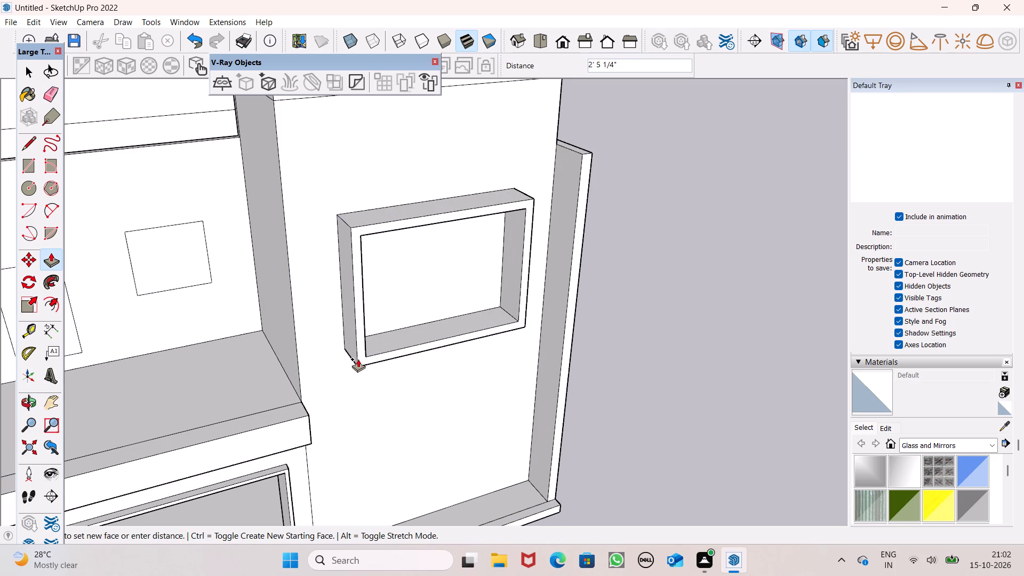
left_click_drag(358, 359, 358, 362)
scroll(340, 298, "down", 5)
middle_click_drag(371, 326, 266, 162)
scroll(372, 286, "down", 2)
middle_click_drag(382, 292, 387, 274)
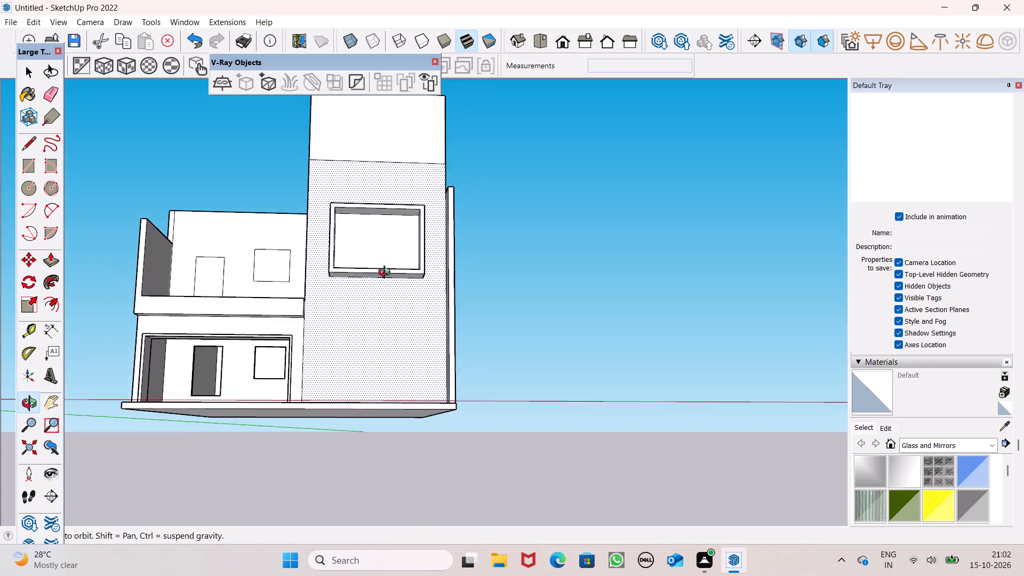
middle_click_drag(387, 274, 437, 302)
scroll(425, 250, "up", 1)
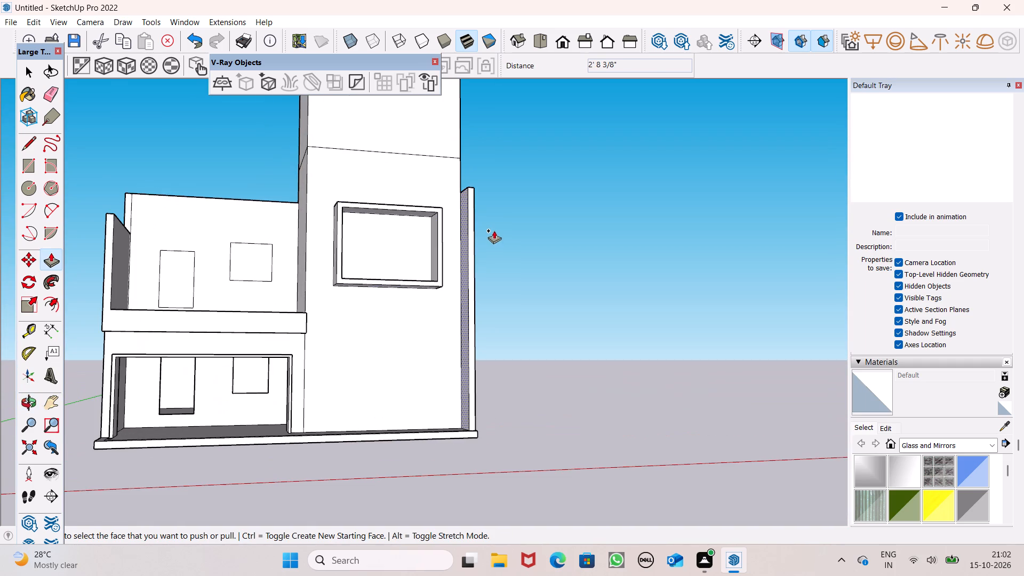
key("space")
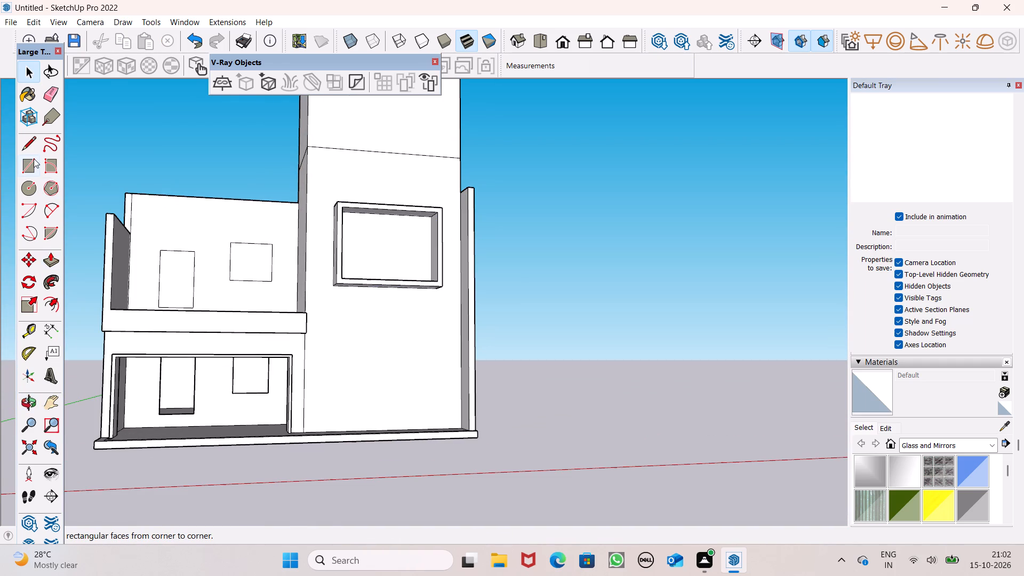
Draw a full-height vertical strip about 2 9/16" wide near the middle of the tower window, inside the projecting frame.
left_click(31, 158)
middle_click_drag(297, 233, 237, 260)
scroll(312, 205, "up", 4)
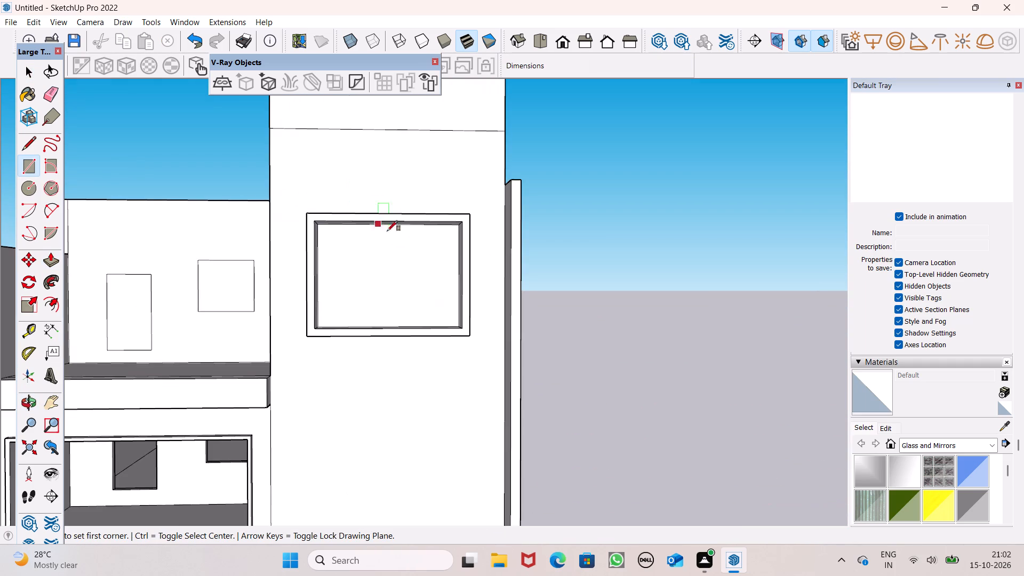
middle_click_drag(398, 269, 401, 216)
scroll(399, 226, "up", 3)
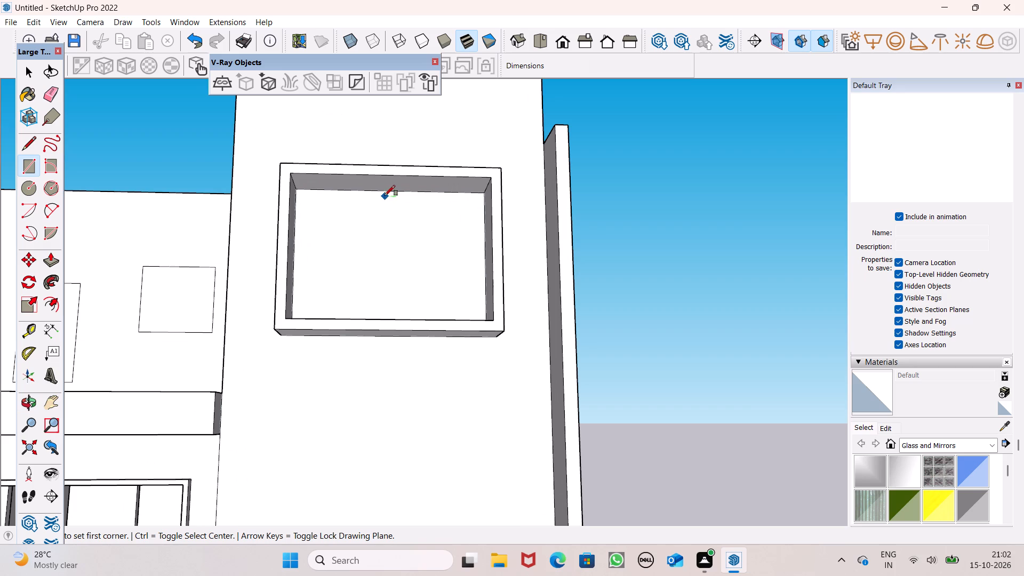
left_click(382, 193)
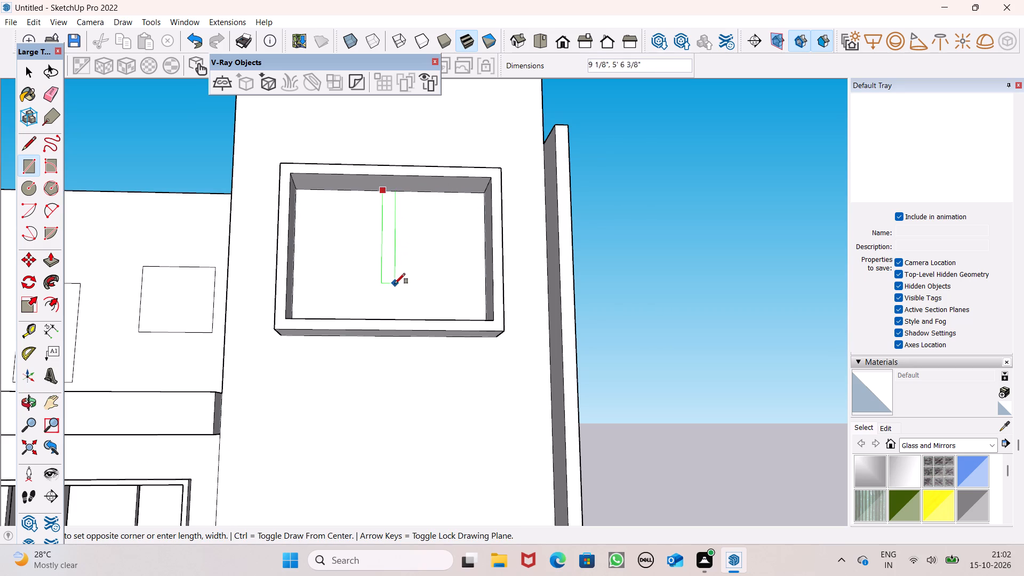
middle_click_drag(390, 307, 413, 413)
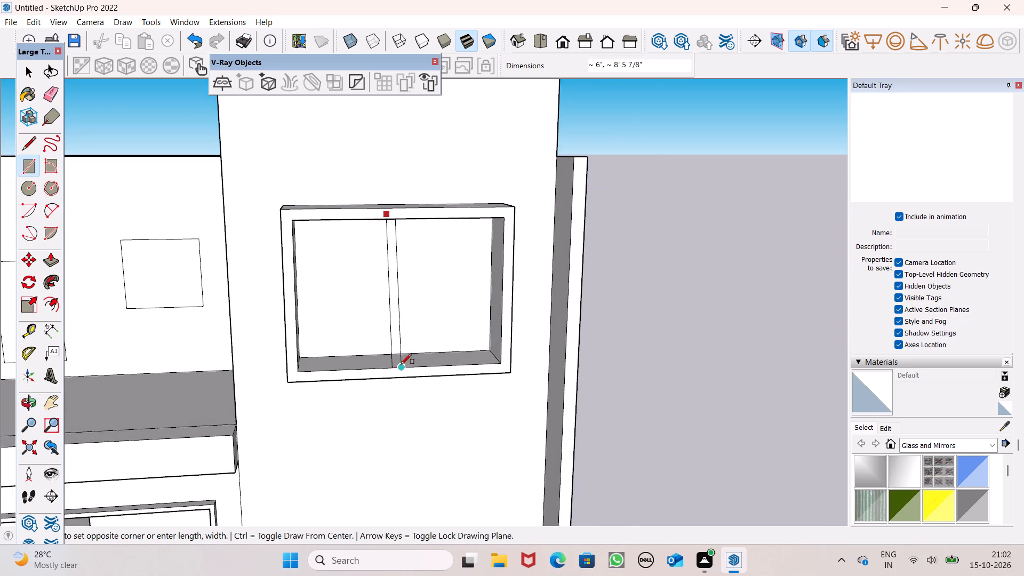
scroll(401, 364, "up", 3)
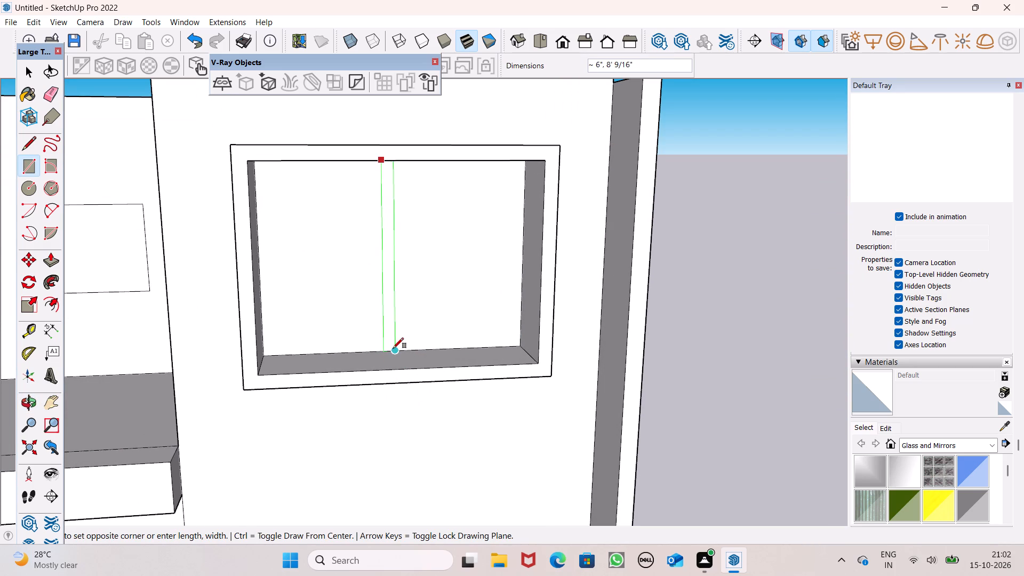
scroll(389, 347, "up", 5)
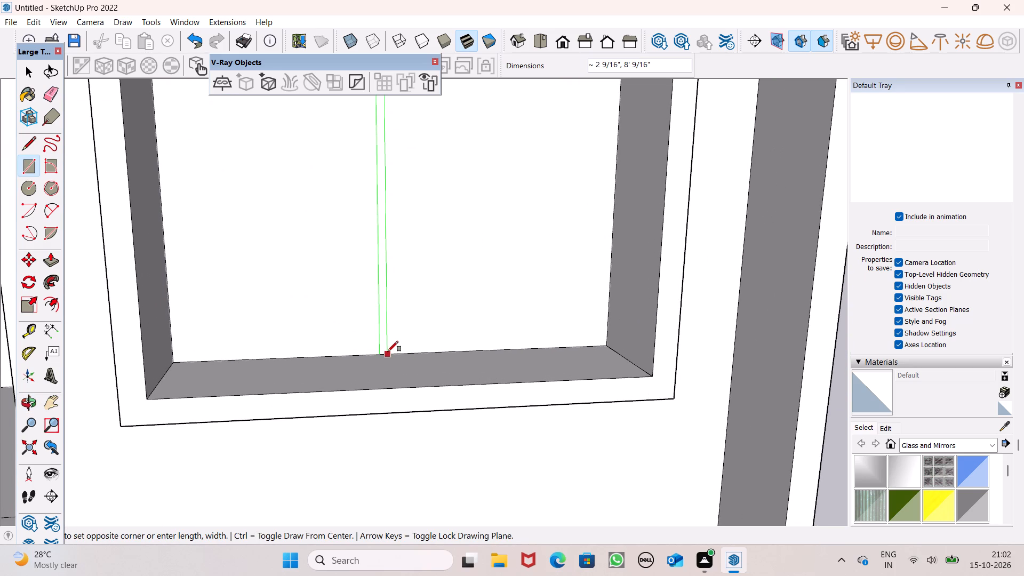
left_click(388, 351)
key("space")
Move the vertical strip about 4" sideways toward the outer side wall to centre it in the tower window.
scroll(387, 332, "down", 4)
middle_click_drag(389, 337, 389, 326)
middle_click_drag(456, 326, 446, 324)
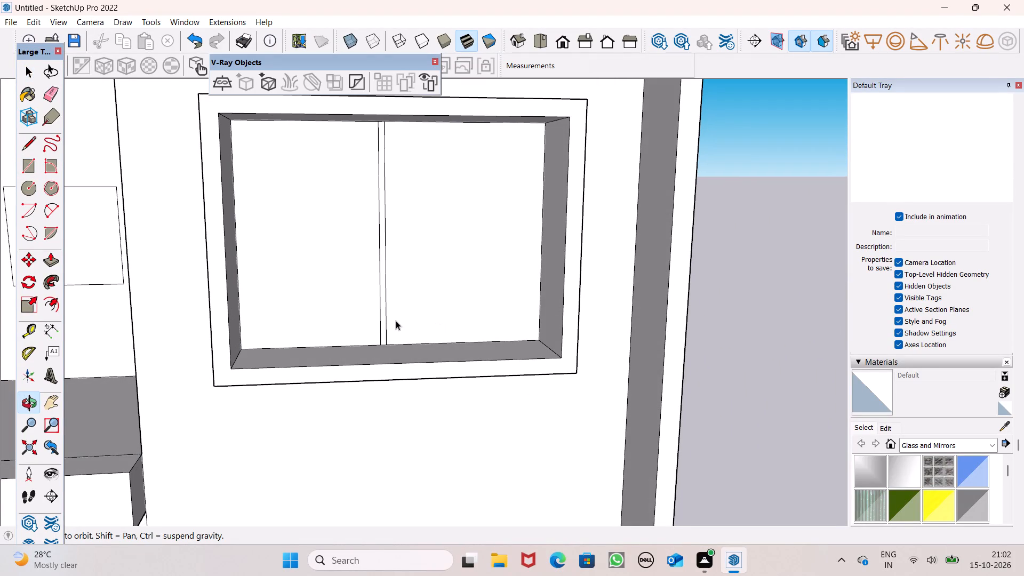
double_click(381, 329)
key("m")
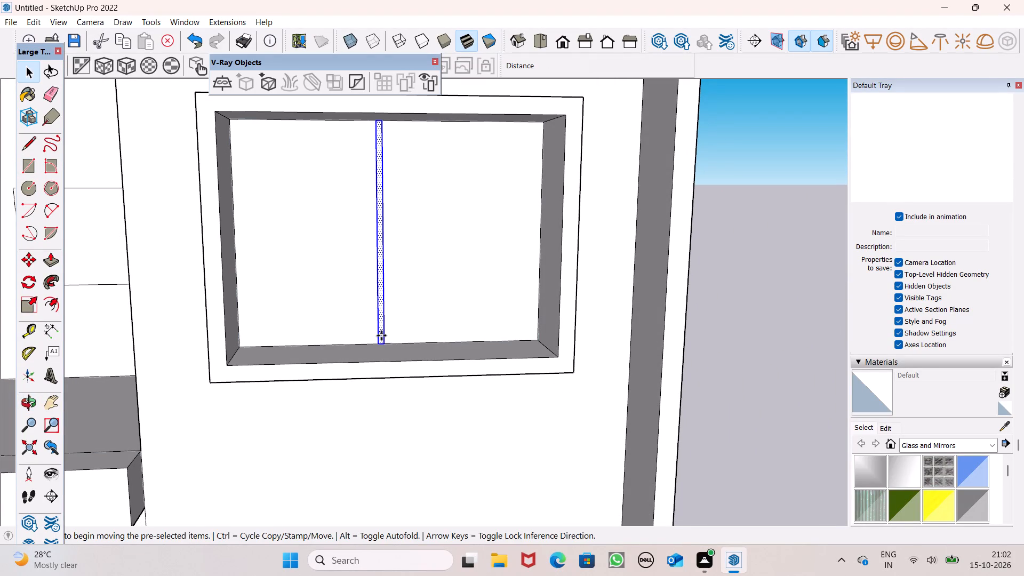
key("Return")
left_click_drag(385, 326, 394, 327)
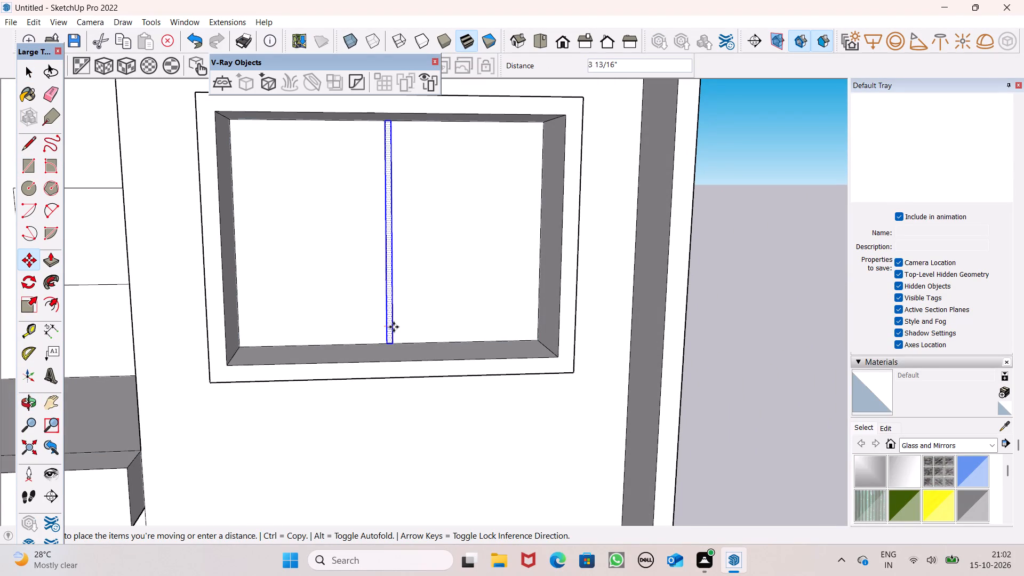
left_click_drag(394, 327, 394, 327)
key("space")
left_click(733, 381)
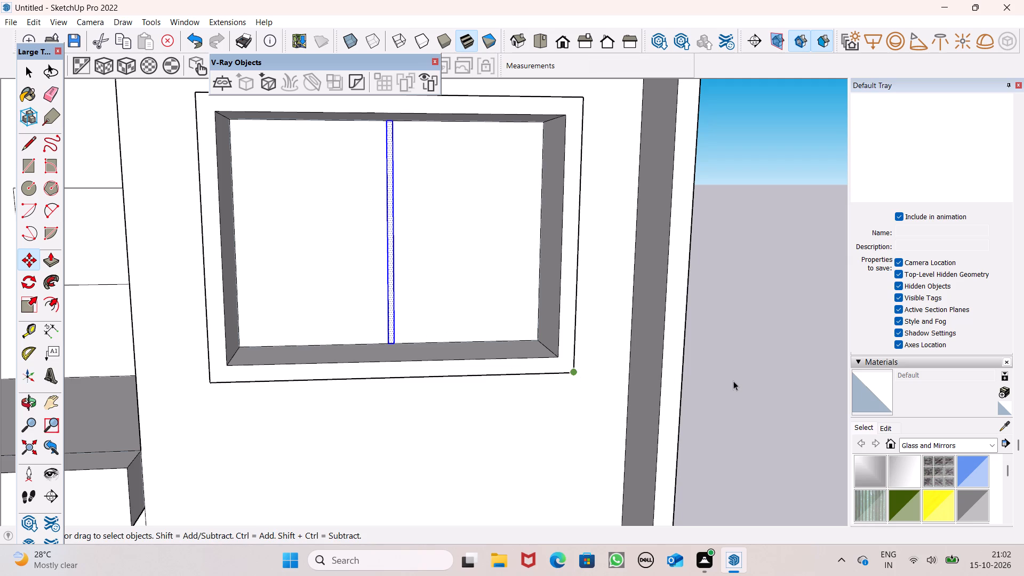
Extrude the vertical strip outward by about 1'5" to form the tower window's mullion.
left_click(51, 256)
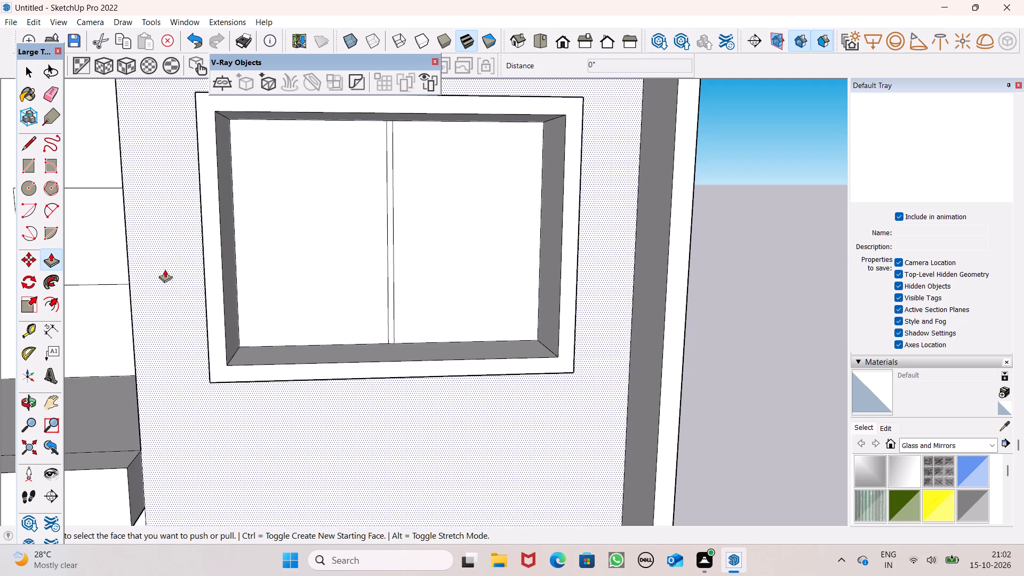
scroll(309, 290, "up", 1)
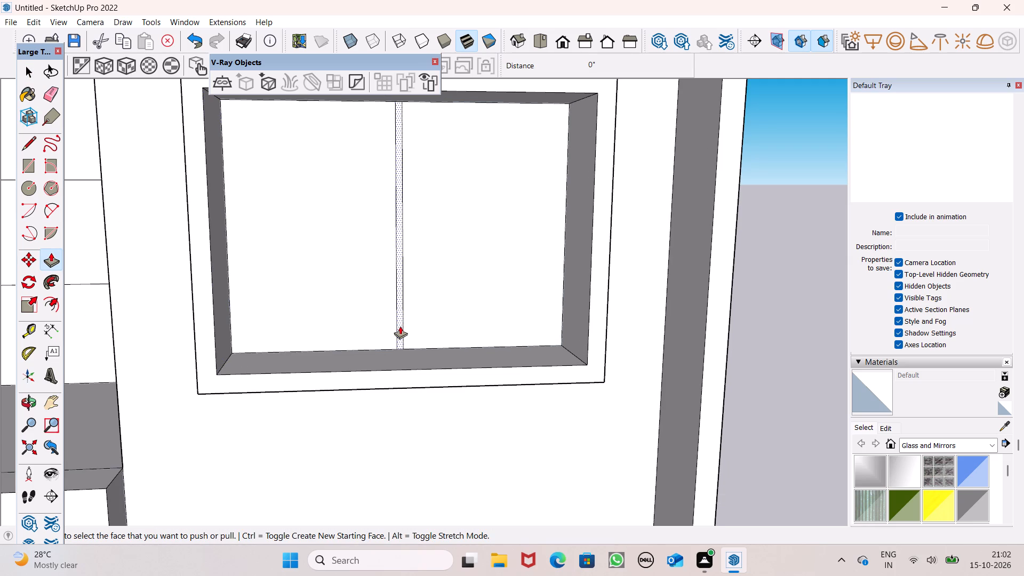
left_click_drag(400, 326, 401, 335)
Push the mullion's front face back toward the tower wall by about 11 1/2".
scroll(379, 307, "down", 1)
middle_click_drag(410, 347, 460, 453)
scroll(433, 404, "up", 4)
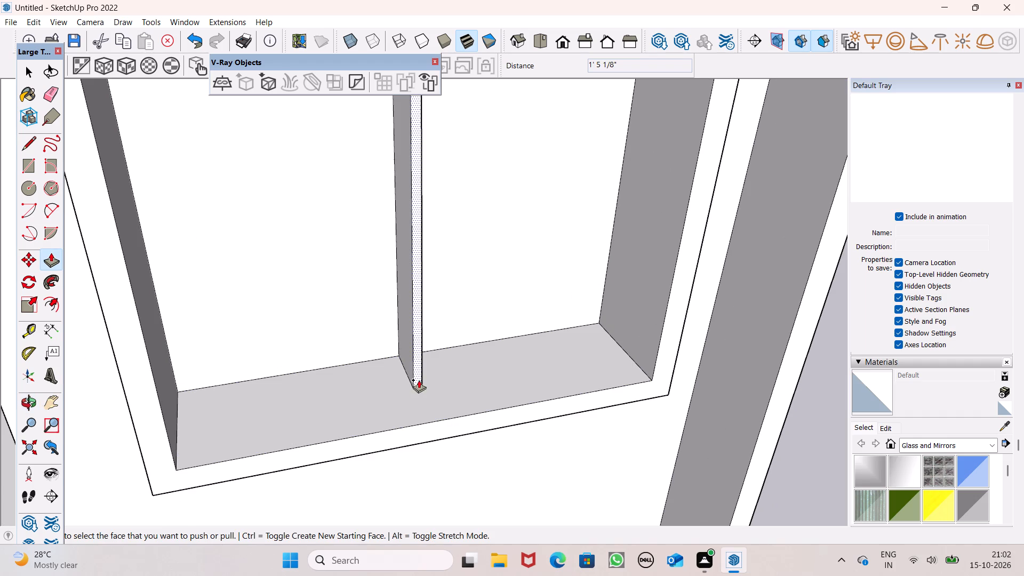
left_click_drag(421, 379, 408, 357)
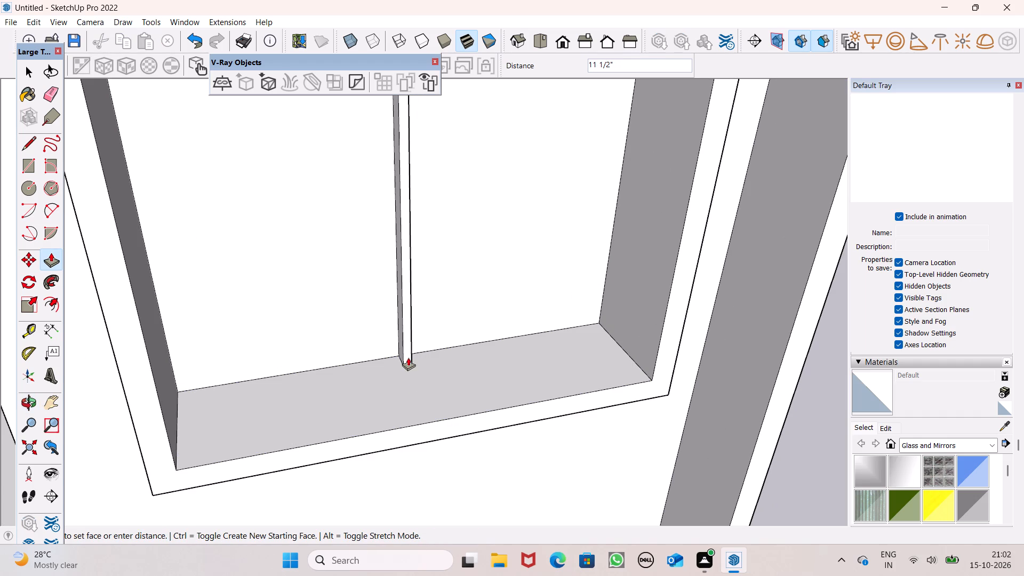
left_click_drag(408, 357, 408, 359)
key("space")
scroll(381, 372, "down", 7)
scroll(381, 372, "up", 1)
scroll(381, 372, "down", 1)
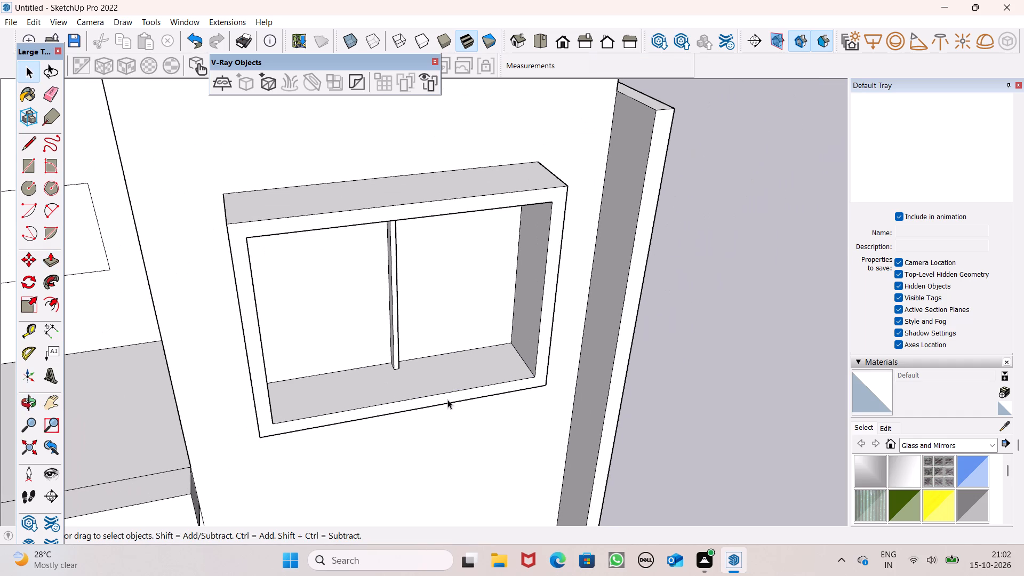
left_click(681, 417)
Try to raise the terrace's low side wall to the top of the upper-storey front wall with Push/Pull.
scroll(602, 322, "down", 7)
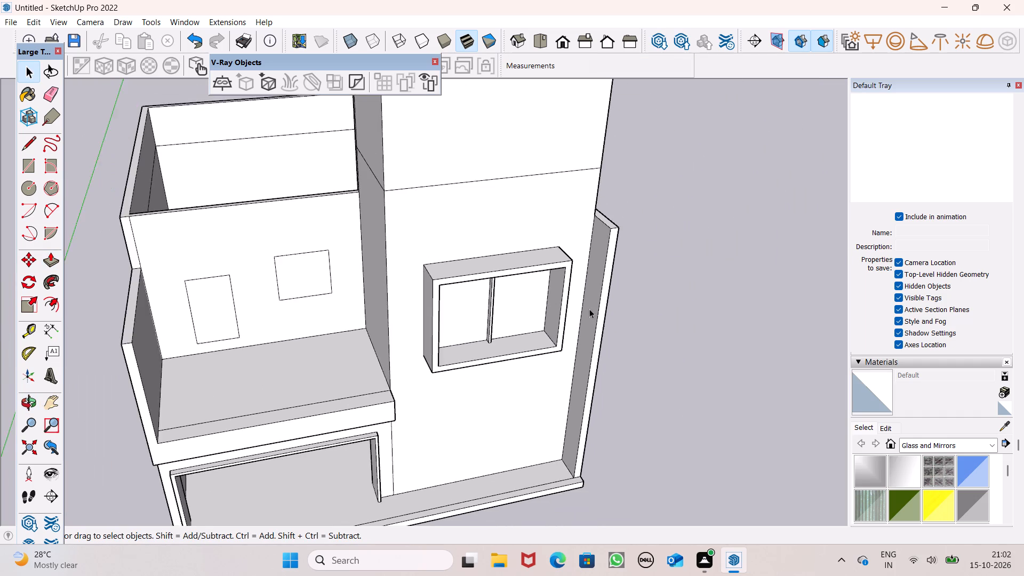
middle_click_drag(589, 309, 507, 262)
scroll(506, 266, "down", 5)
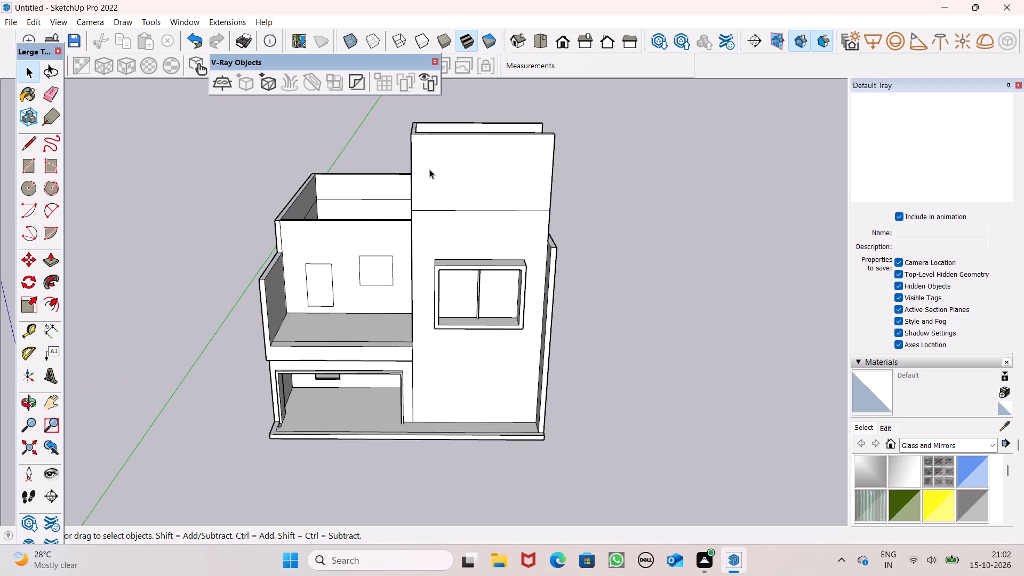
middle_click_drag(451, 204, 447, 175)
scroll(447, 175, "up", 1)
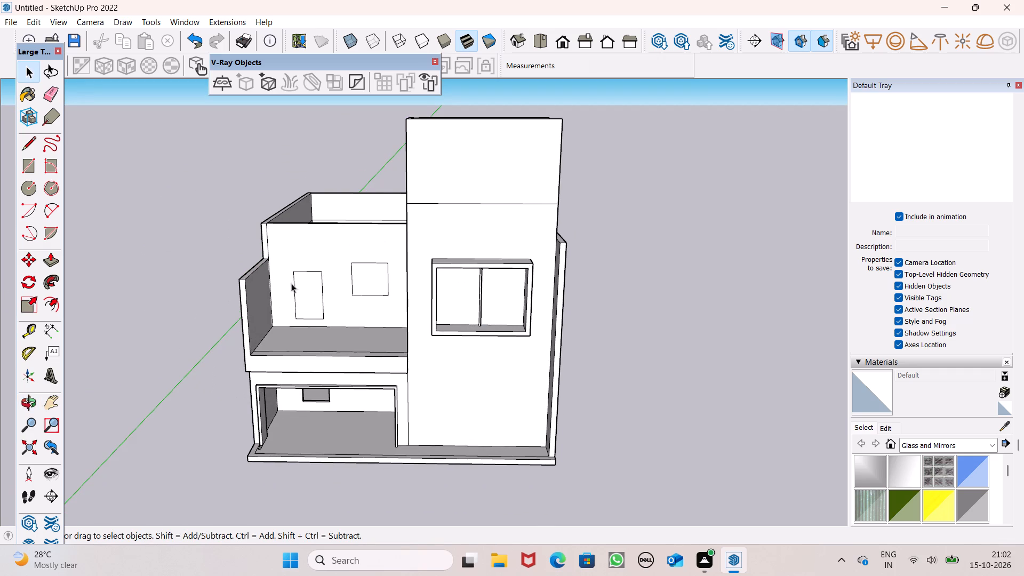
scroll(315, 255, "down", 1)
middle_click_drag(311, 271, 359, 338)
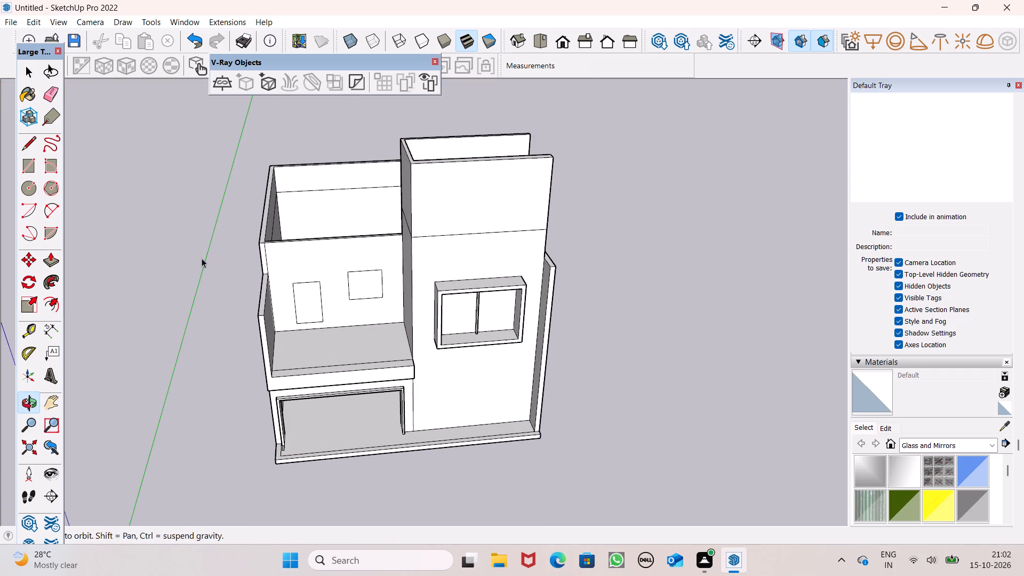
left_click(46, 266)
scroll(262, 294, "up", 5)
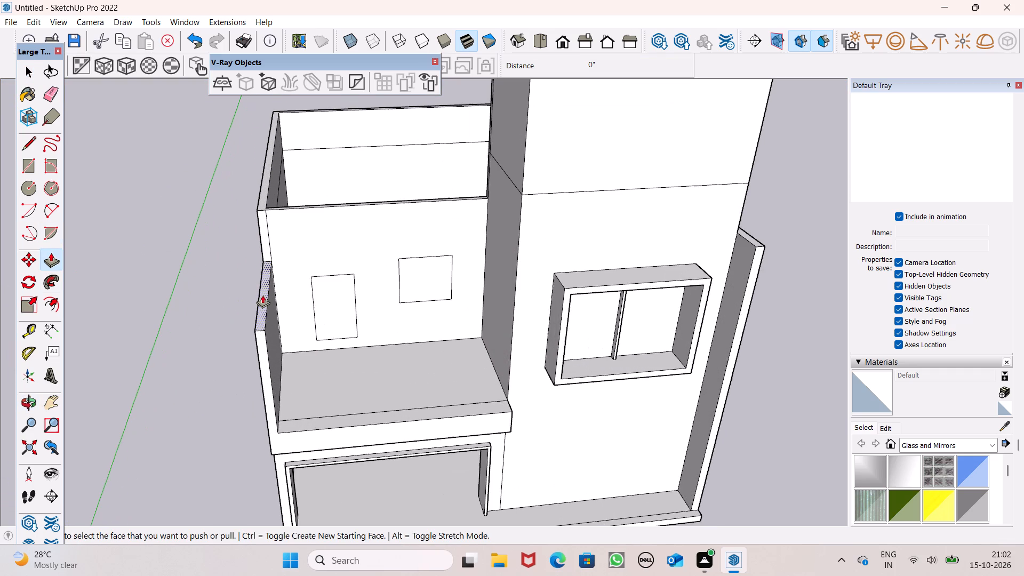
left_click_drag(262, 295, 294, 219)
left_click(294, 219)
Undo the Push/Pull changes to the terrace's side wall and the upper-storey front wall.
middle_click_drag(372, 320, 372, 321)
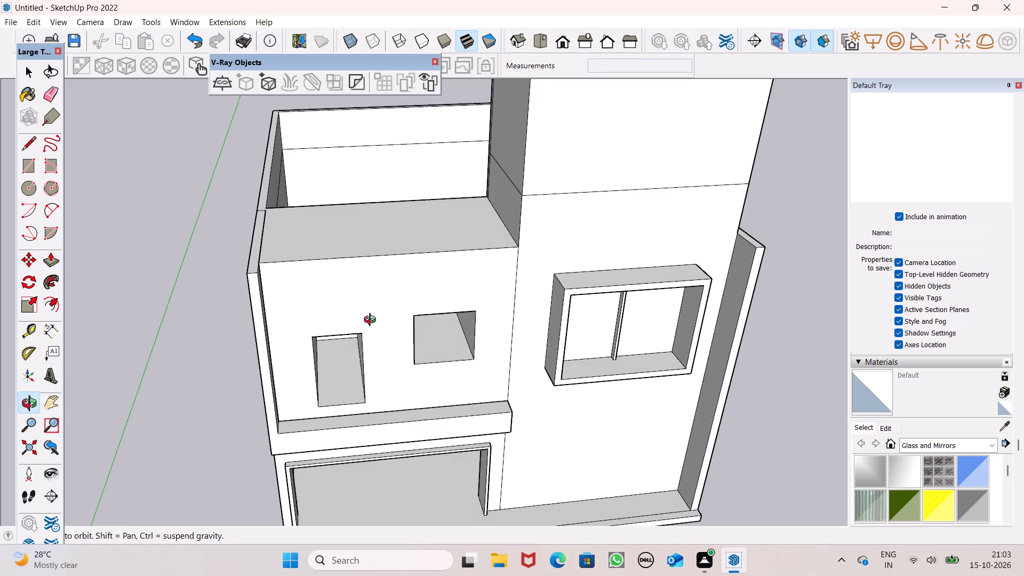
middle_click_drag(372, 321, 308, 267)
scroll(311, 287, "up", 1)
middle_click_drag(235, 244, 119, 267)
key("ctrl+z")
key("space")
Raise the terrace's low side wall with Push/Pull to the top of the upper-storey front wall.
scroll(350, 241, "up", 1)
middle_click_drag(353, 249, 401, 268)
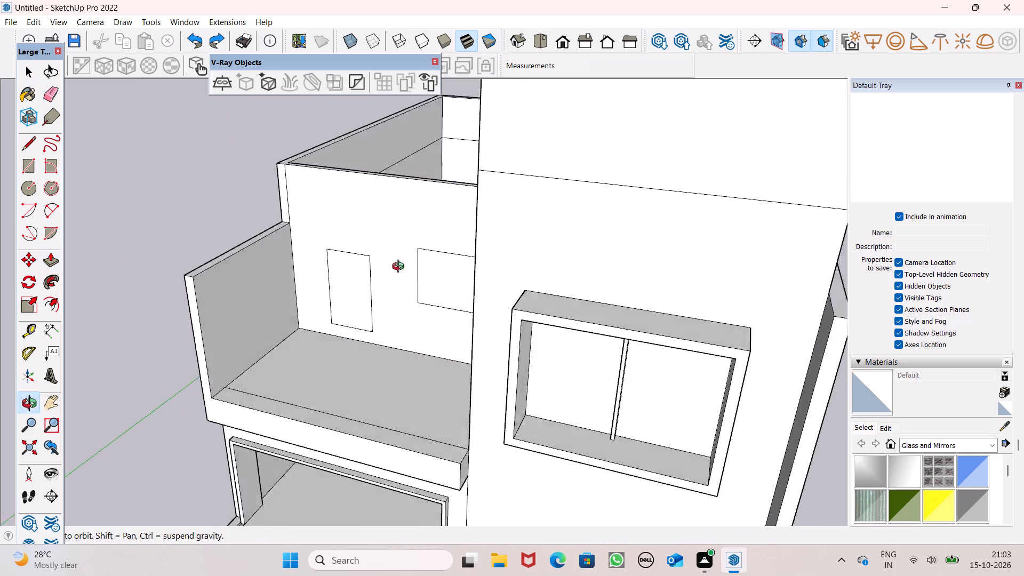
middle_click_drag(401, 268, 482, 276)
left_click(48, 258)
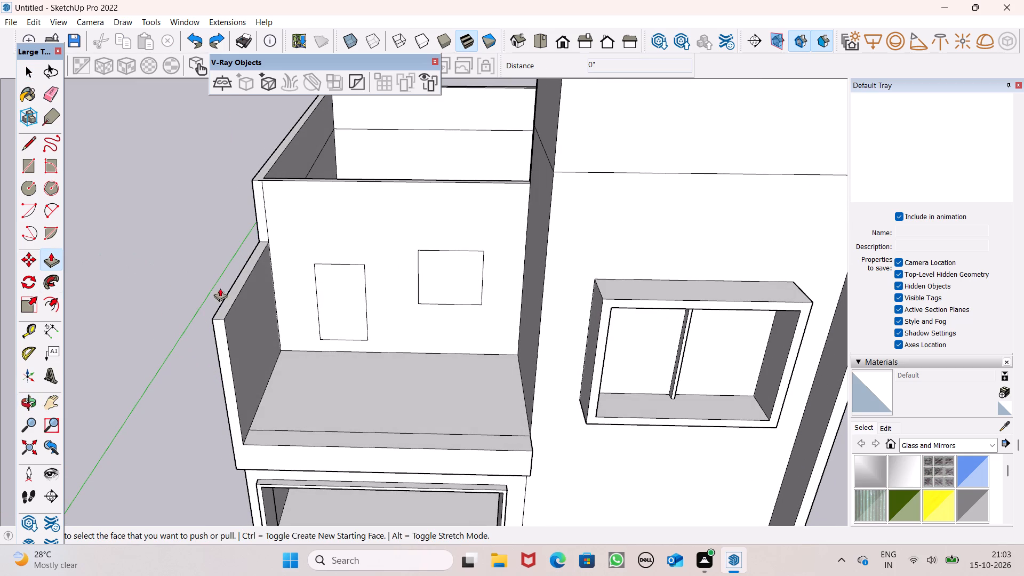
left_click_drag(227, 301, 279, 193)
key("space")
key("space")
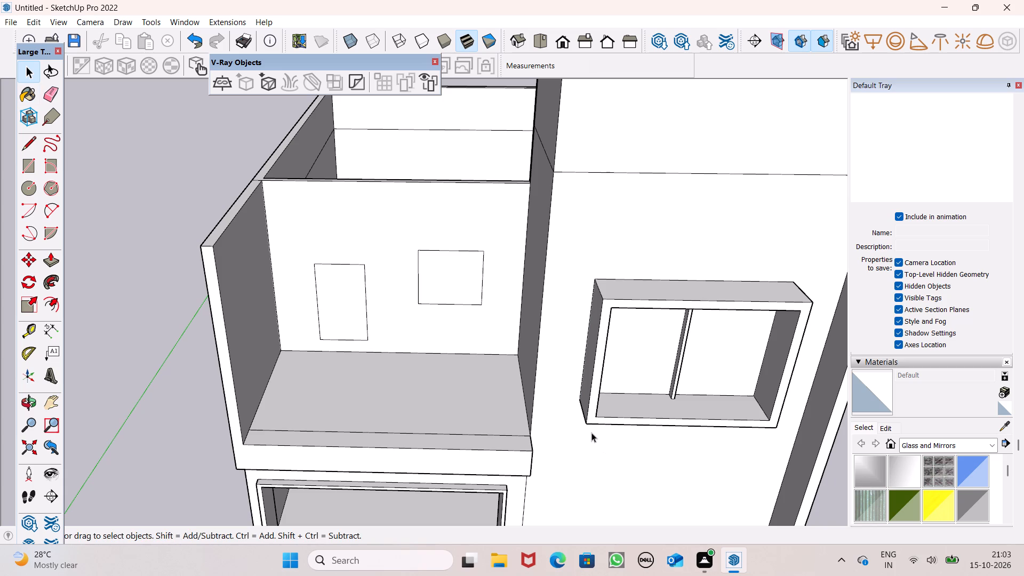
key("space")
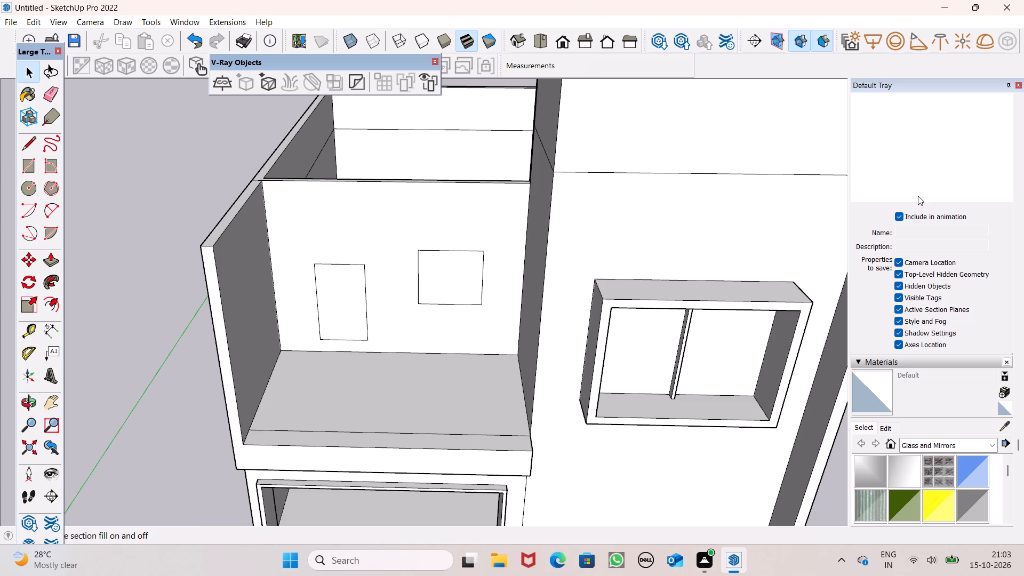
Draw a line about 12' 4" long across the terrace side wall's inner face, parallel to and just below its top edge.
scroll(526, 245, "down", 4)
middle_click_drag(546, 311, 545, 263)
key("space")
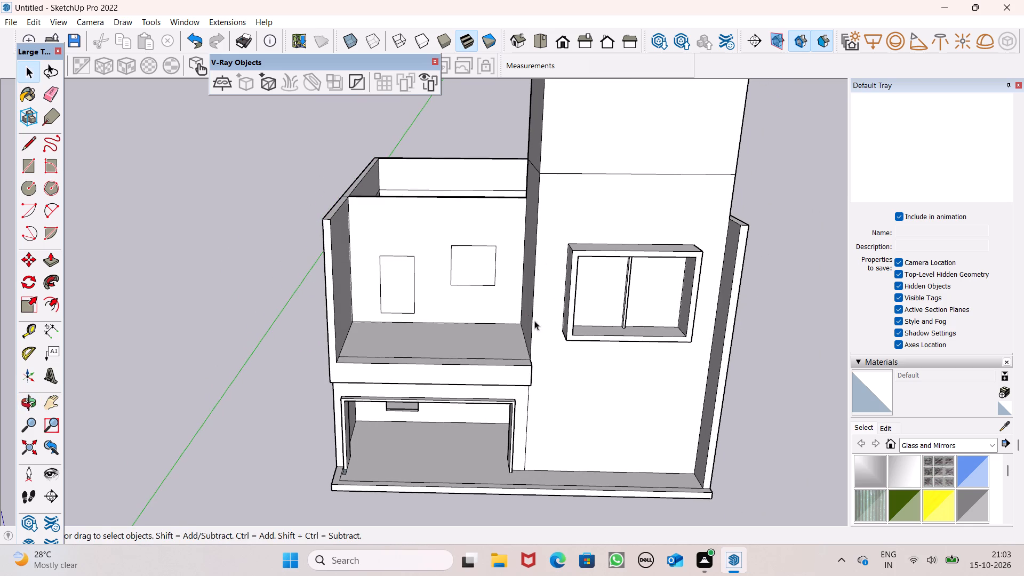
middle_click_drag(534, 321, 457, 345)
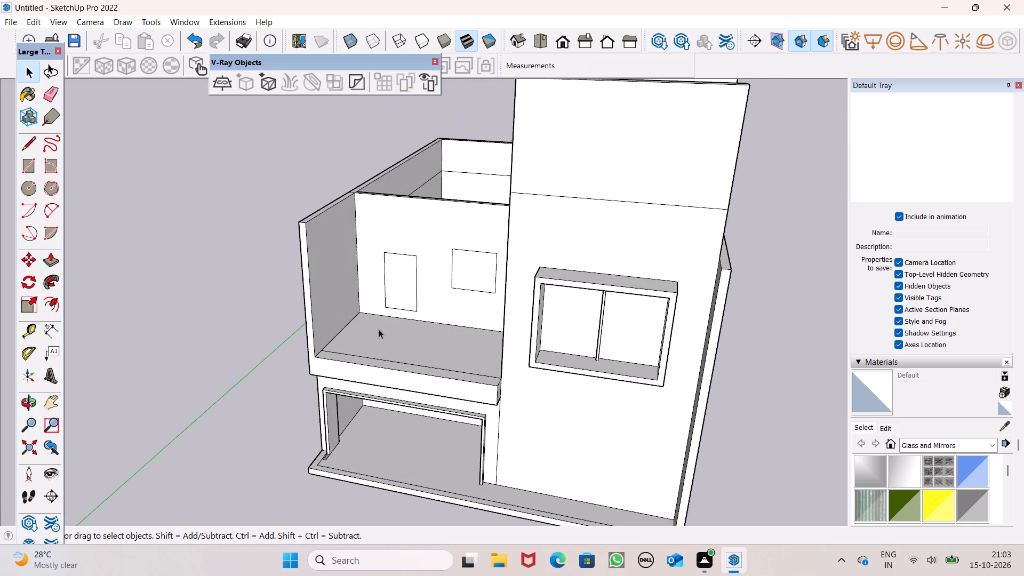
middle_click_drag(378, 328, 380, 317)
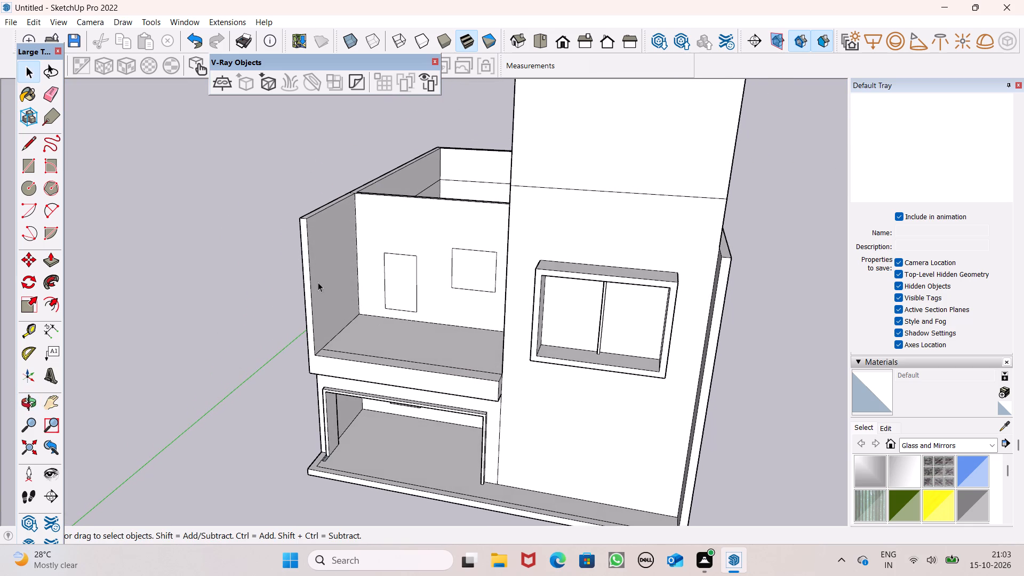
scroll(367, 299, "up", 1)
middle_click_drag(366, 302, 353, 315)
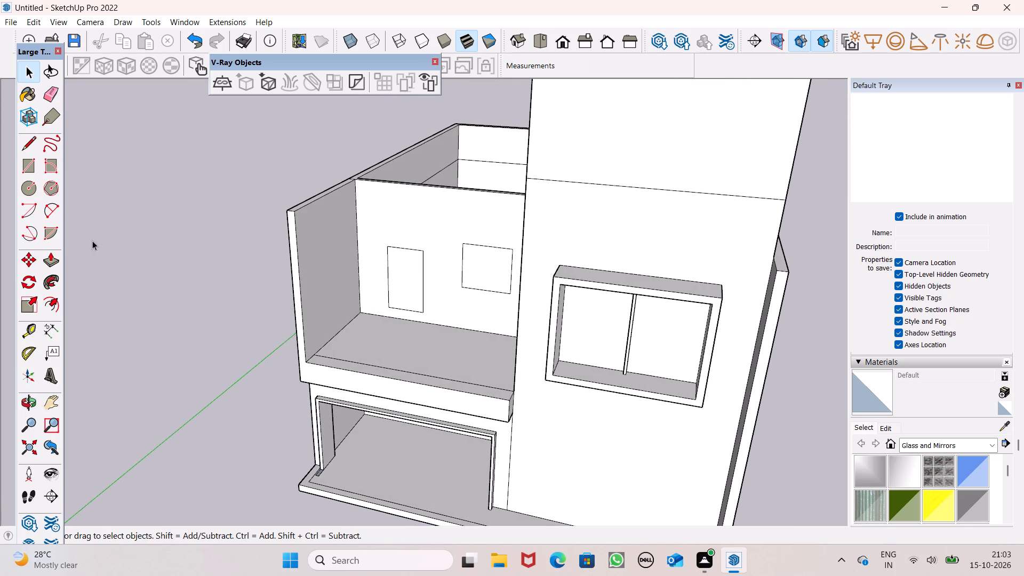
left_click(25, 154)
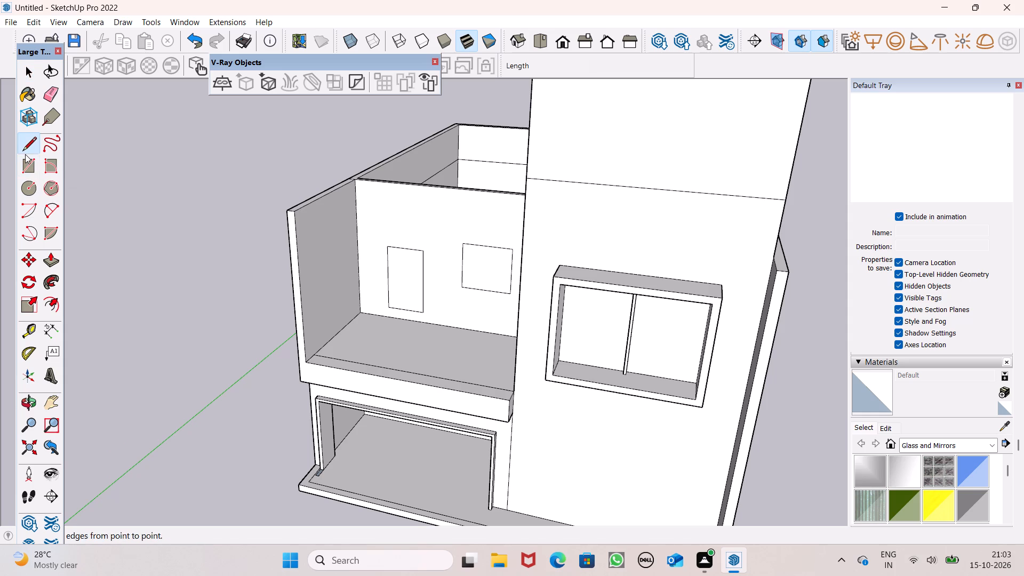
scroll(260, 227, "up", 4)
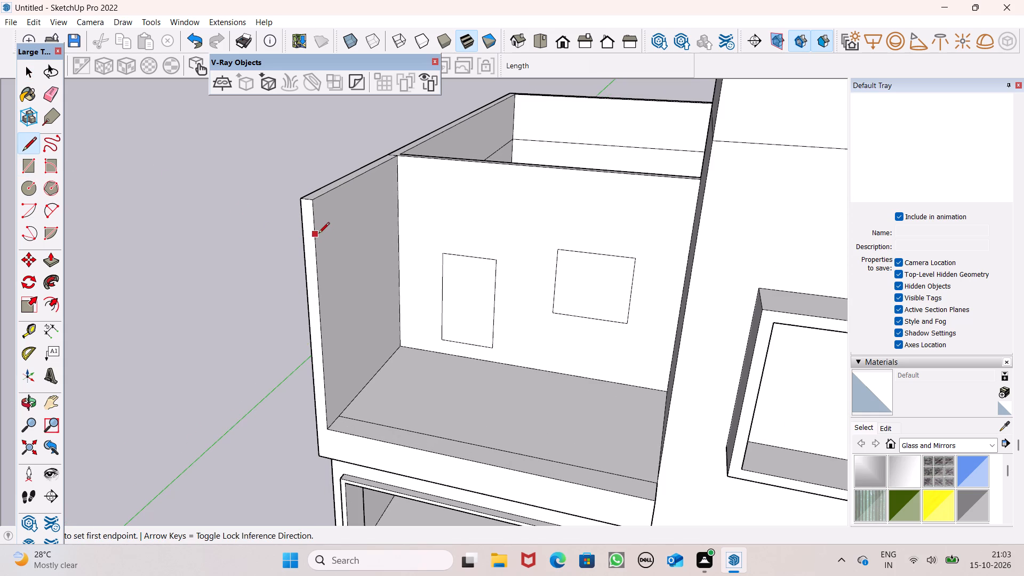
left_click(318, 234)
left_click(402, 178)
key("space")
Extrude the side wall's top strip about 20' 1" across the terrace to meet the tower.
left_click(48, 259)
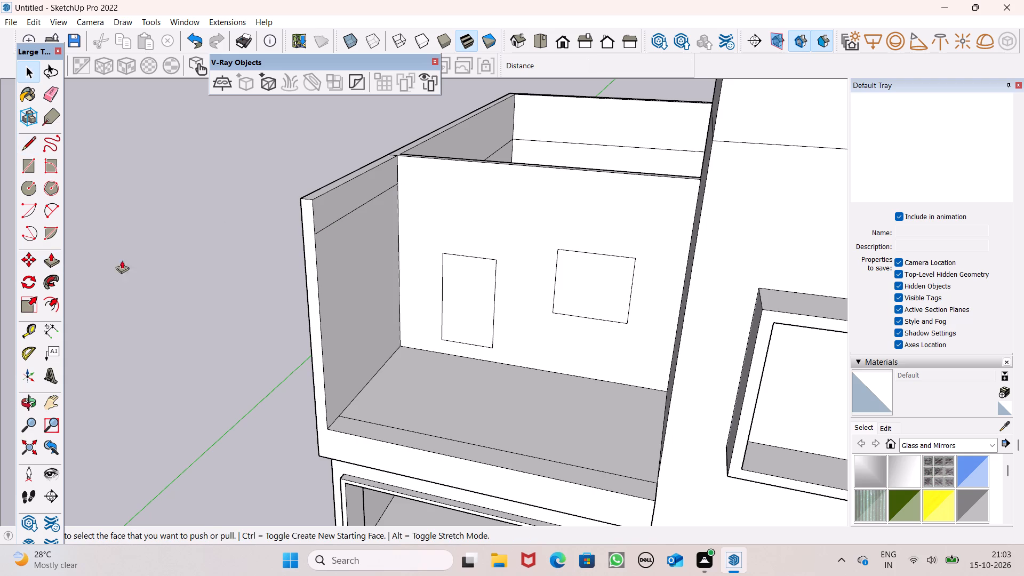
left_click_drag(325, 207, 642, 262)
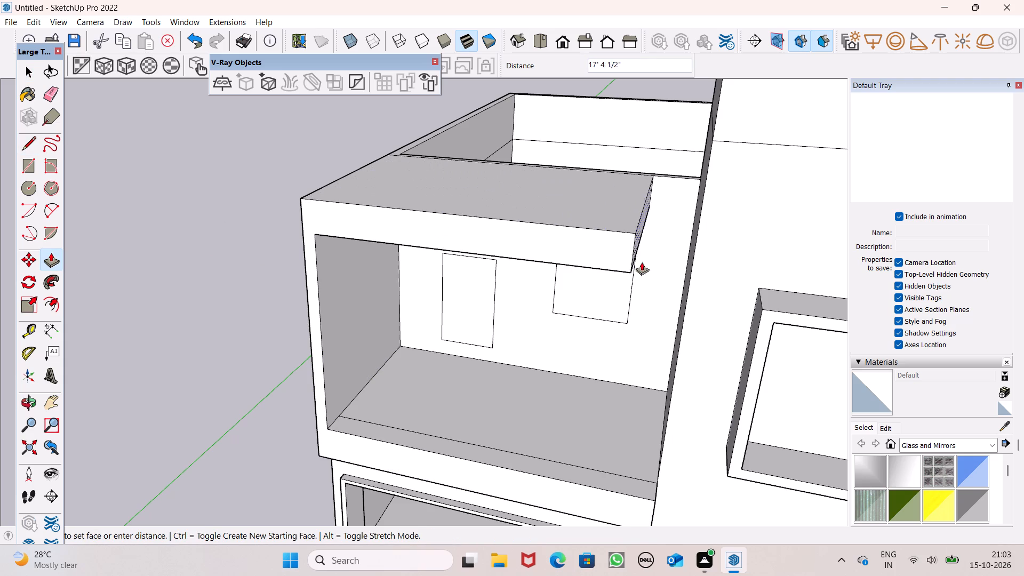
left_click_drag(642, 262, 694, 265)
scroll(622, 279, "down", 5)
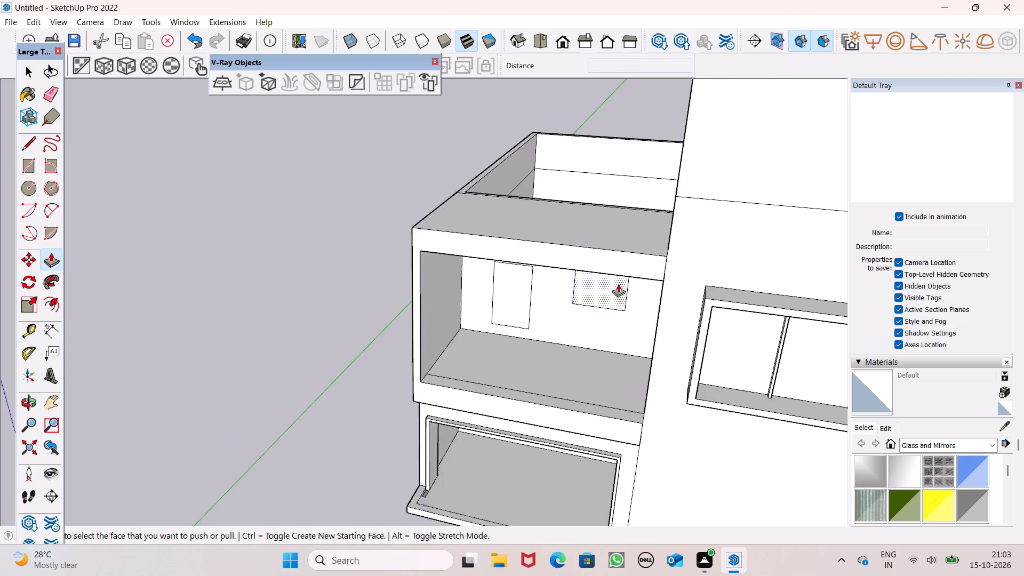
middle_click_drag(699, 326, 665, 320)
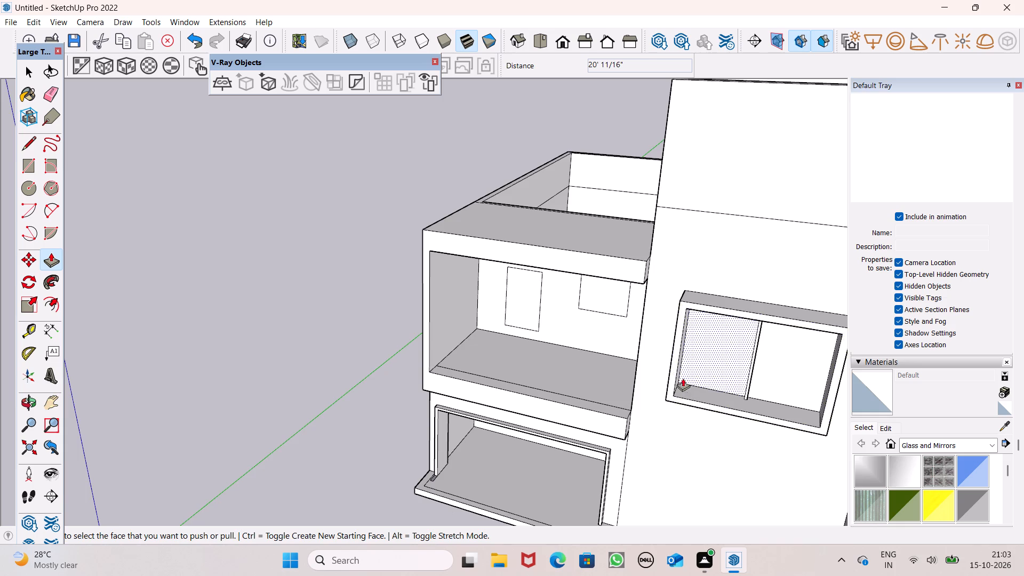
scroll(675, 369, "down", 2)
middle_click_drag(714, 398, 771, 341)
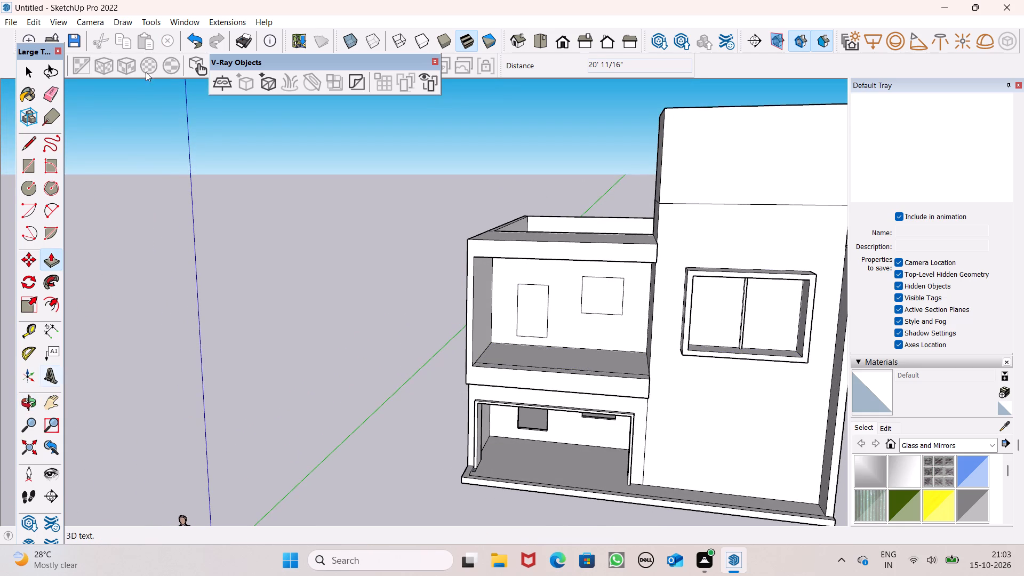
Pull the underside of the terrace's roof slab down slightly to thicken its front band.
scroll(486, 194, "up", 2)
middle_click_drag(564, 215, 590, 115)
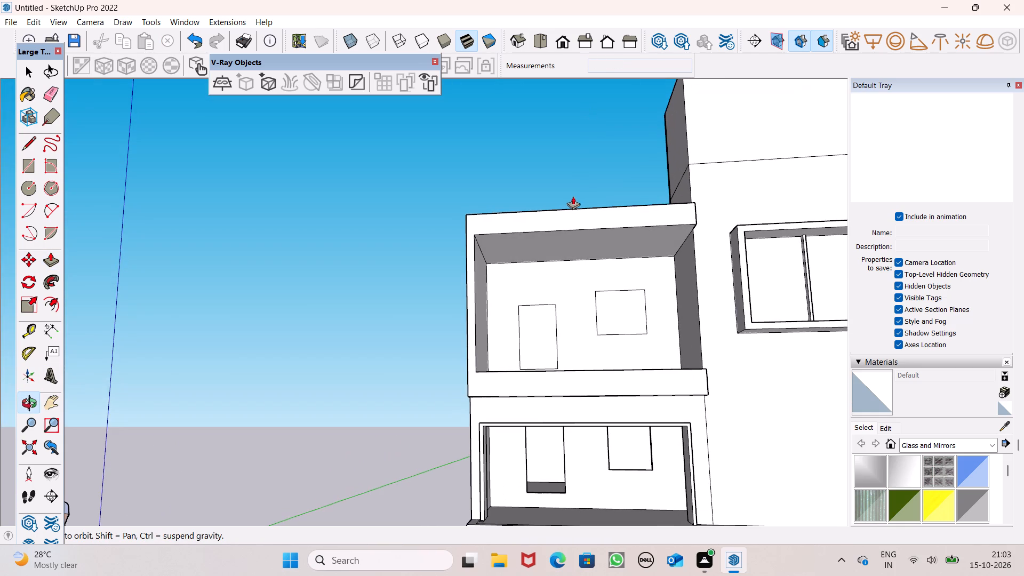
left_click_drag(553, 238, 555, 246)
scroll(331, 155, "down", 4)
middle_click_drag(398, 196, 437, 361)
key("space")
Push the door and window outlines back through the upper-storey front wall to cut both openings.
middle_click_drag(554, 267, 550, 214)
scroll(547, 242, "up", 4)
left_click(56, 258)
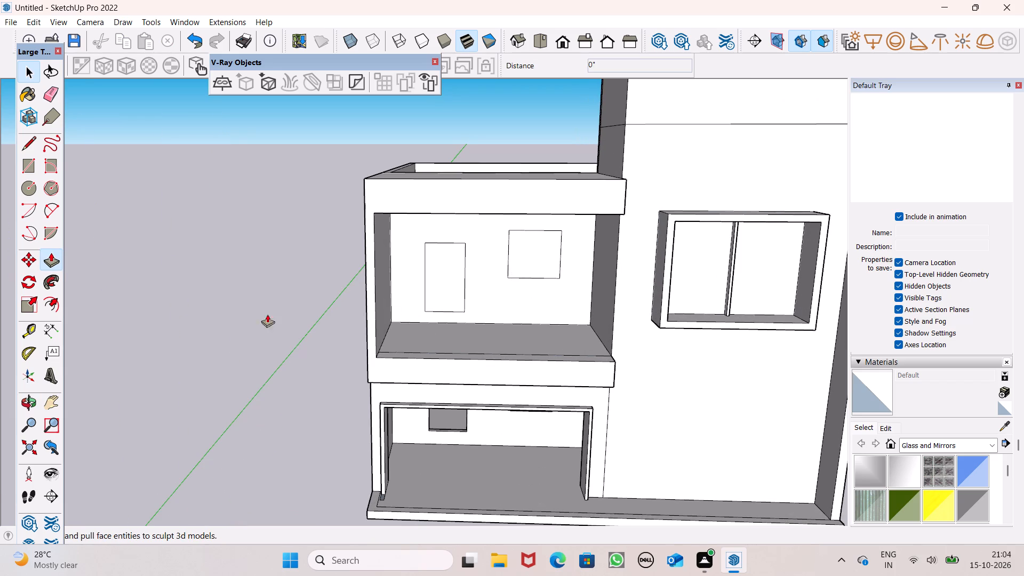
scroll(527, 315, "up", 1)
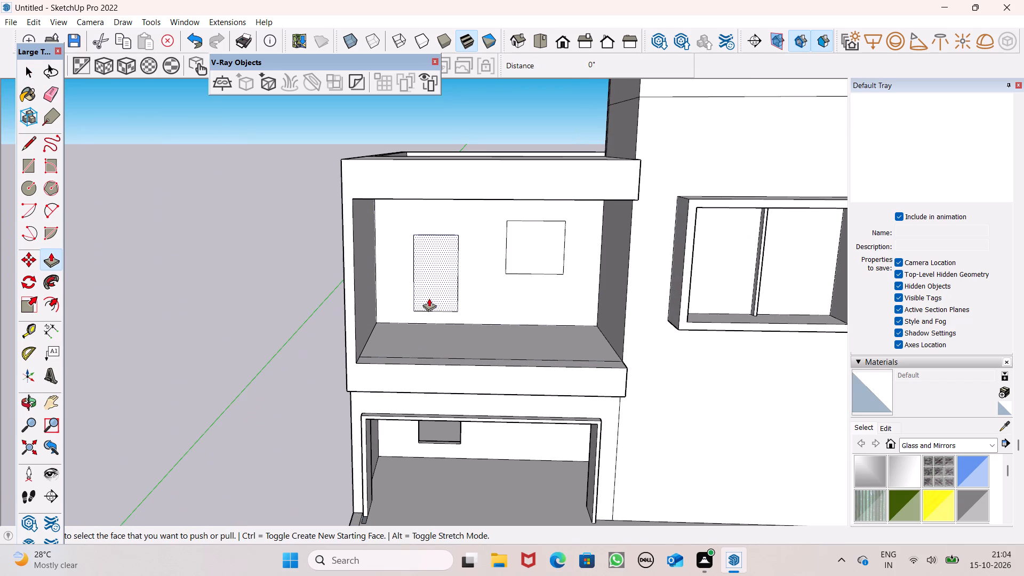
left_click_drag(429, 299, 450, 275)
left_click_drag(524, 253, 537, 245)
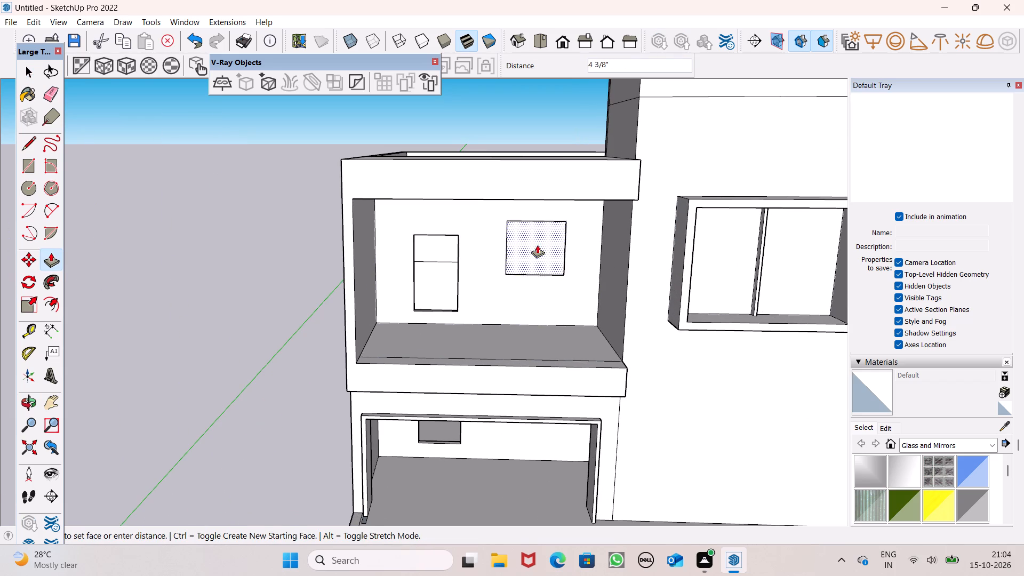
left_click_drag(537, 245, 545, 234)
key("space")
scroll(231, 267, "down", 3)
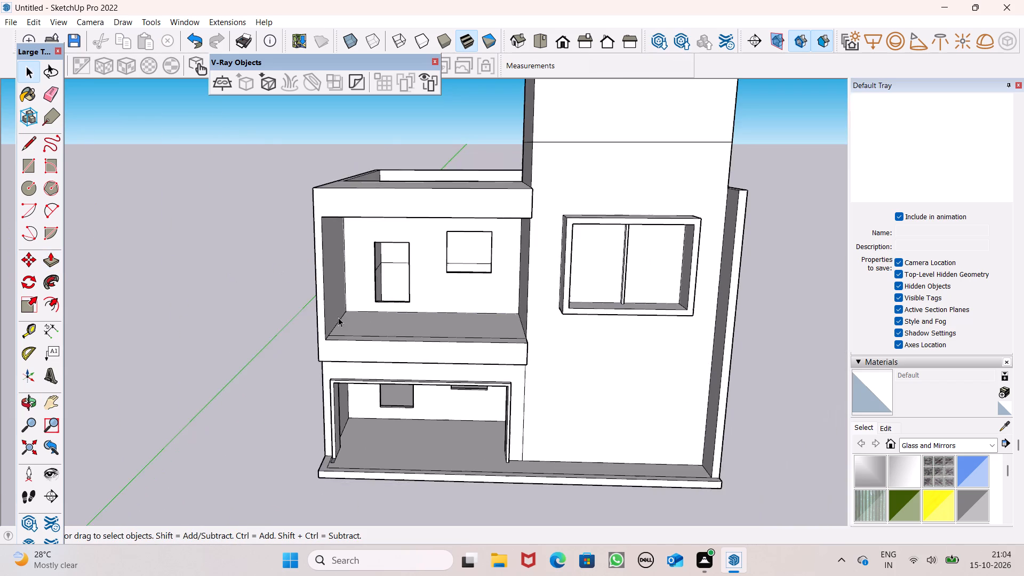
Trace a short segment along the first-floor level line on the inner side wall to close the floor face.
middle_click_drag(395, 325, 313, 445)
scroll(393, 227, "down", 2)
middle_click_drag(440, 230, 282, 360)
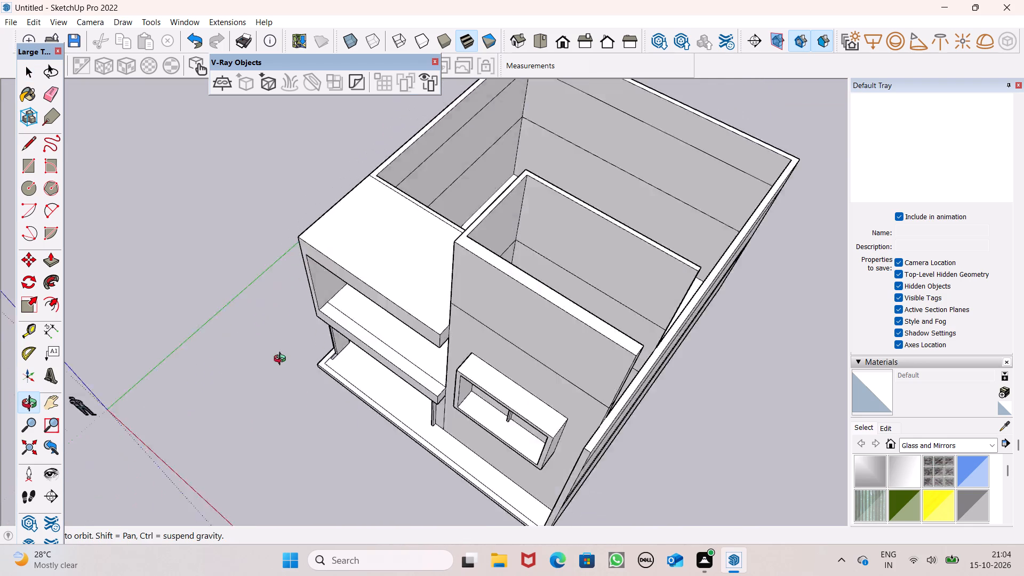
middle_click_drag(282, 360, 0, 212)
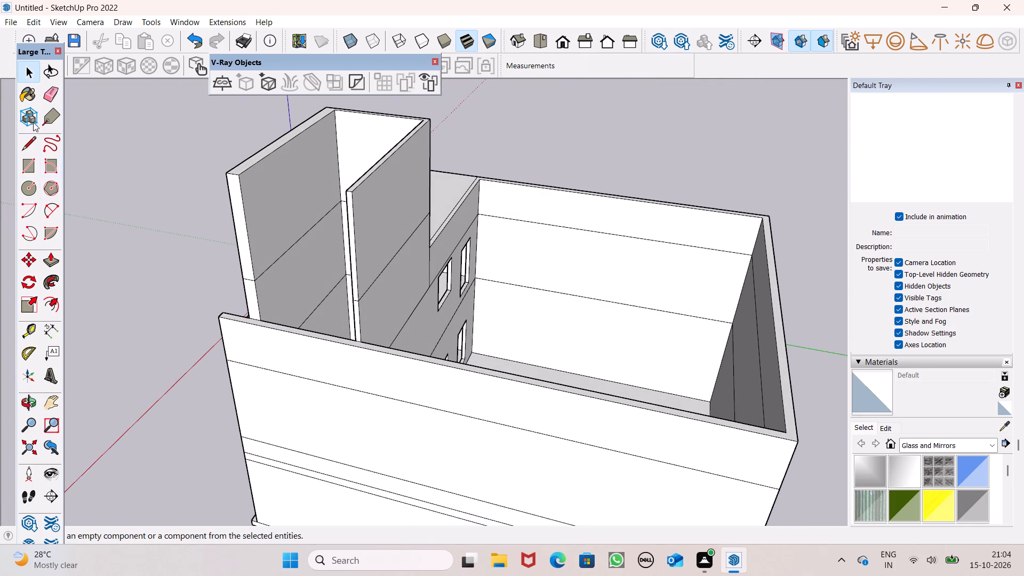
left_click(27, 142)
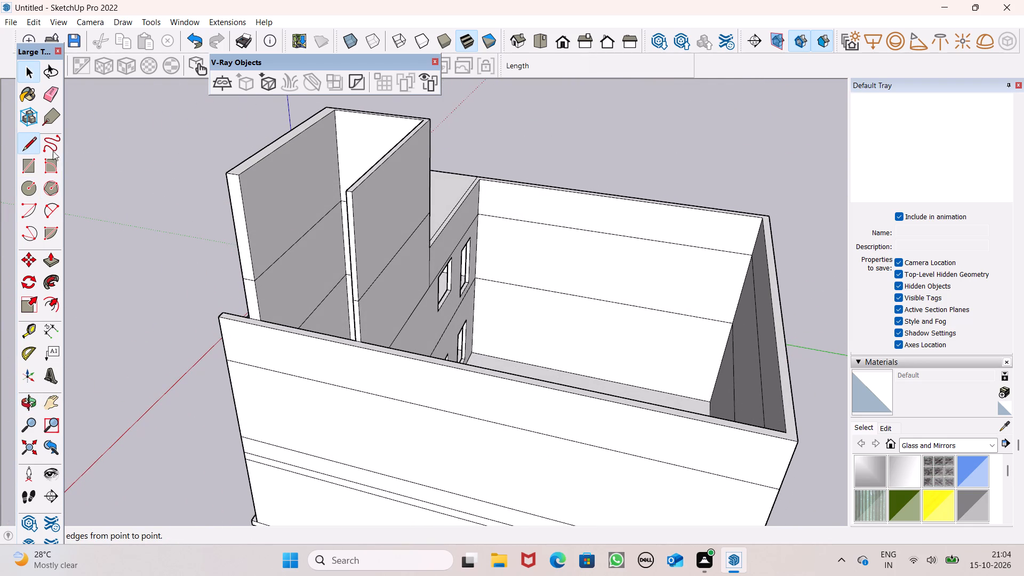
scroll(504, 326, "up", 7)
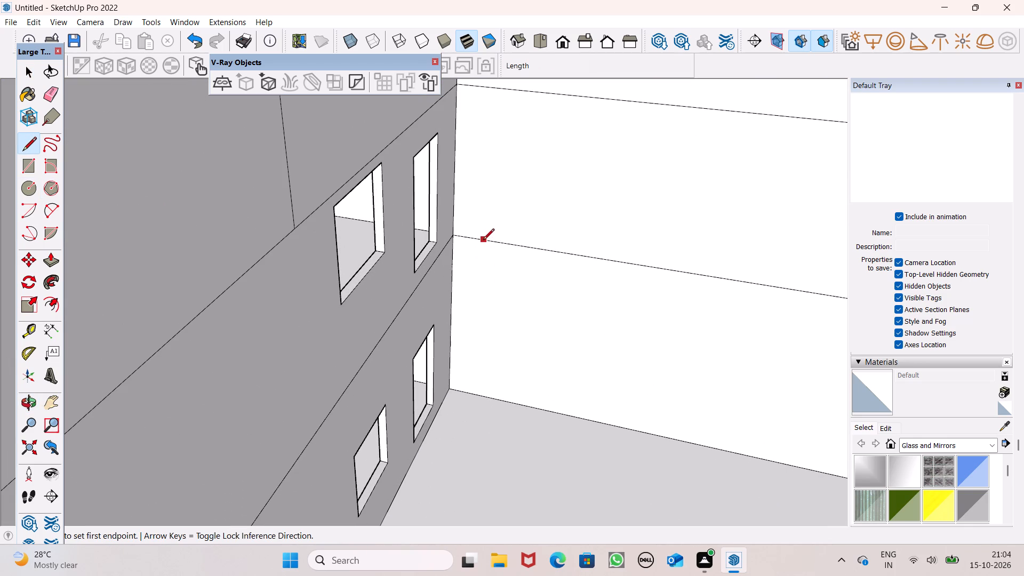
left_click(483, 241)
left_click(515, 242)
scroll(505, 248, "down", 8)
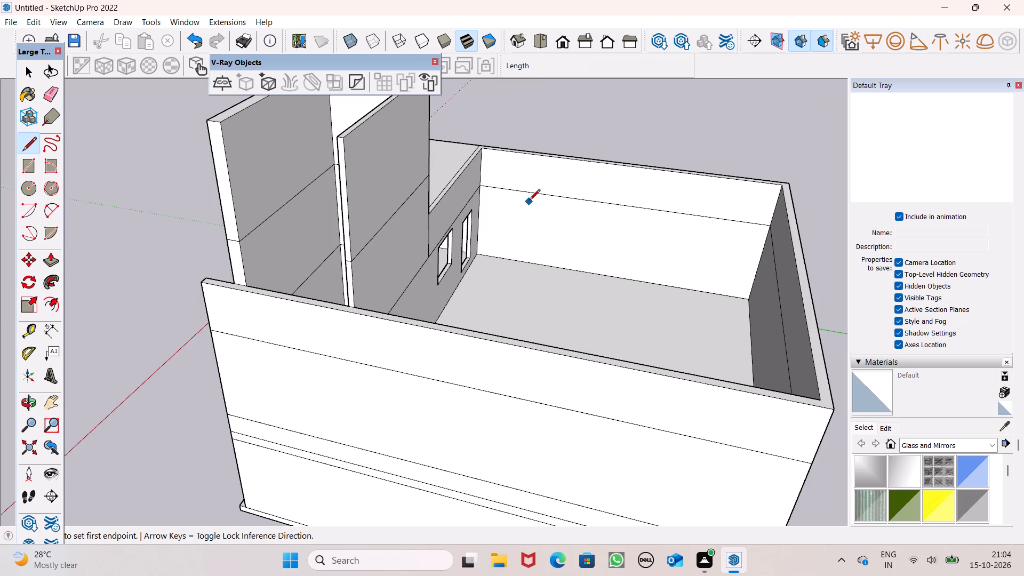
Trace a short segment along the upper level line on the inner side wall to close the roof face.
scroll(525, 195, "up", 3)
left_click(515, 190)
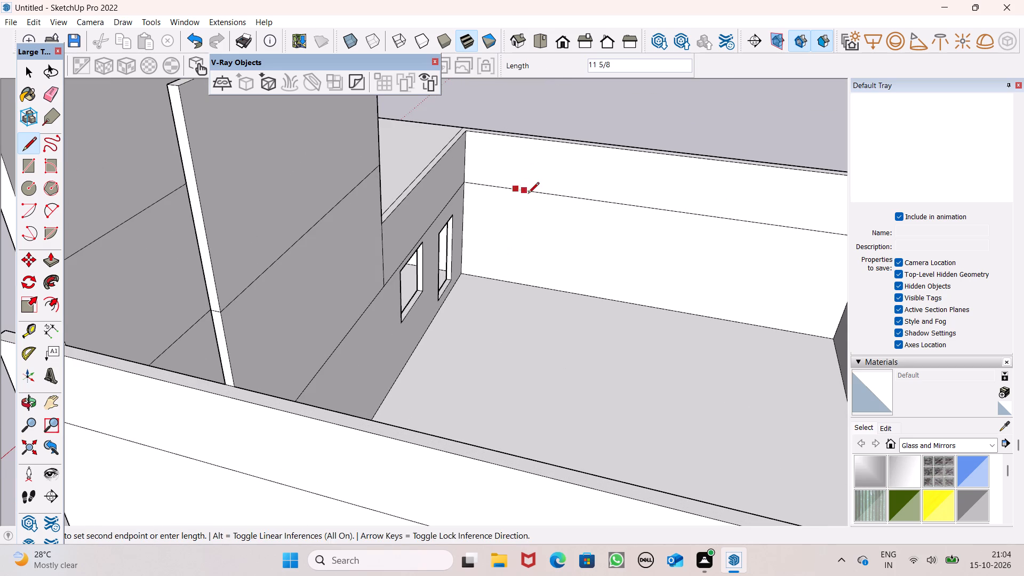
left_click(533, 195)
key("space")
Examine the building's front facade, terrace and roof from the side, front and above.
scroll(533, 195, "down", 6)
middle_click_drag(447, 278, 798, 201)
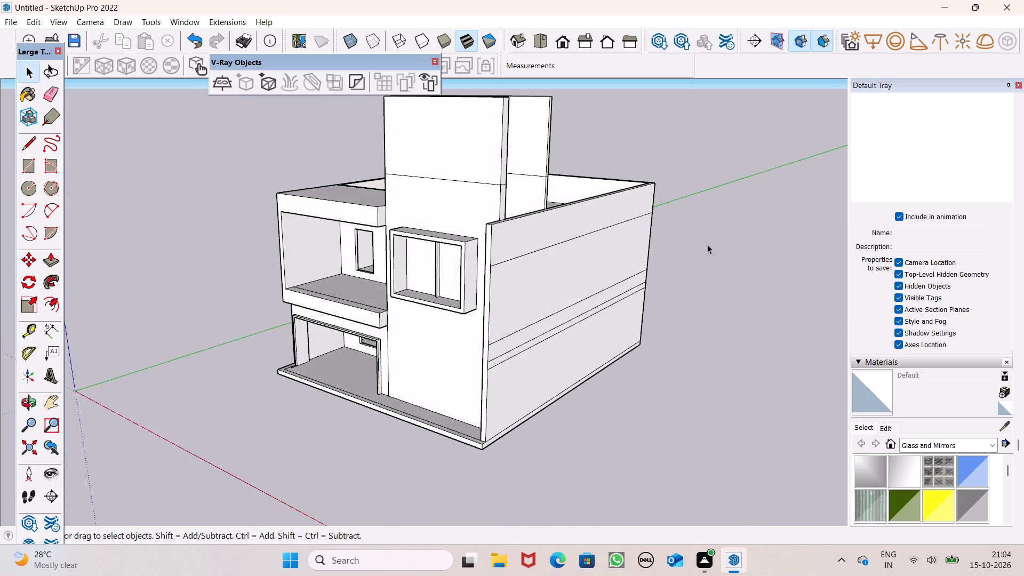
middle_click_drag(605, 270, 794, 222)
key("space")
scroll(525, 243, "down", 1)
middle_click_drag(520, 283, 524, 330)
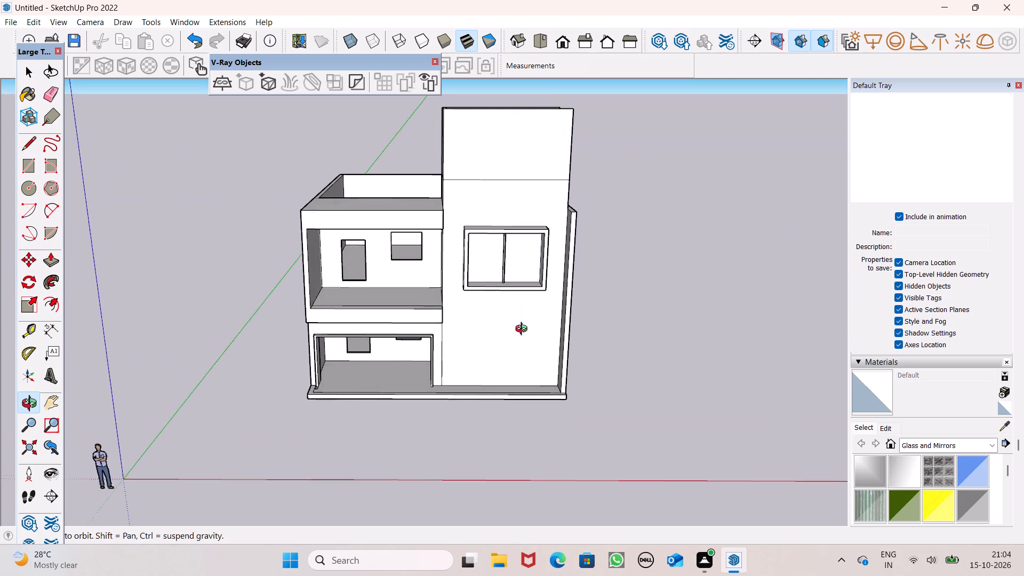
middle_click_drag(524, 330, 524, 331)
scroll(525, 331, "up", 1)
scroll(530, 318, "down", 5)
scroll(482, 235, "up", 5)
scroll(482, 235, "down", 2)
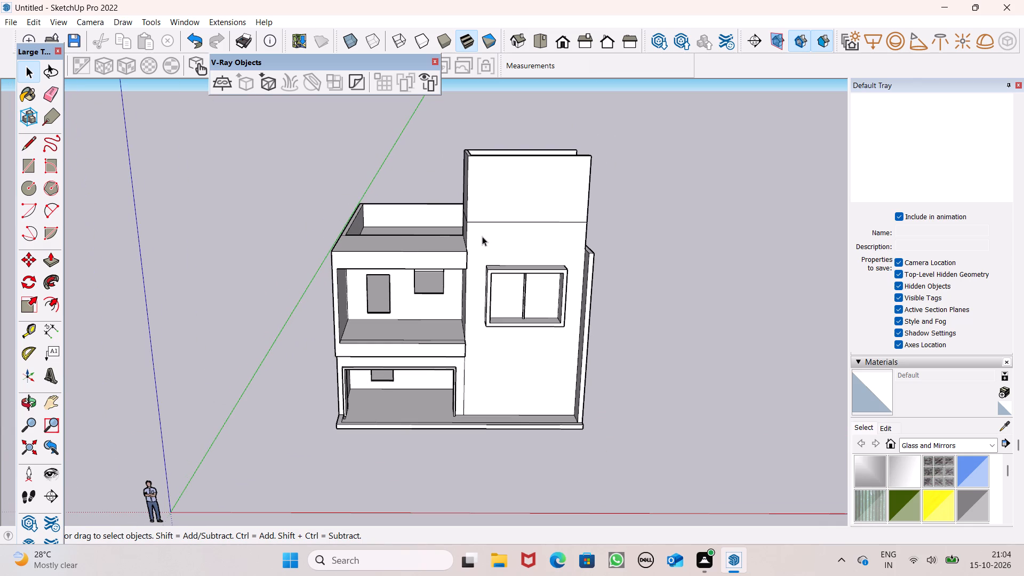
middle_click_drag(414, 241, 431, 347)
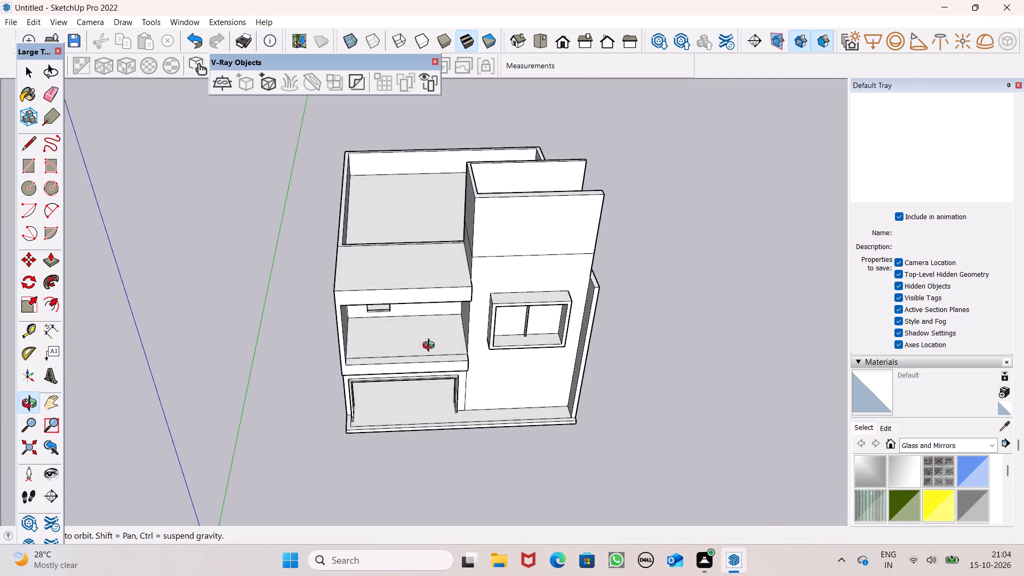
middle_click_drag(431, 347, 412, 246)
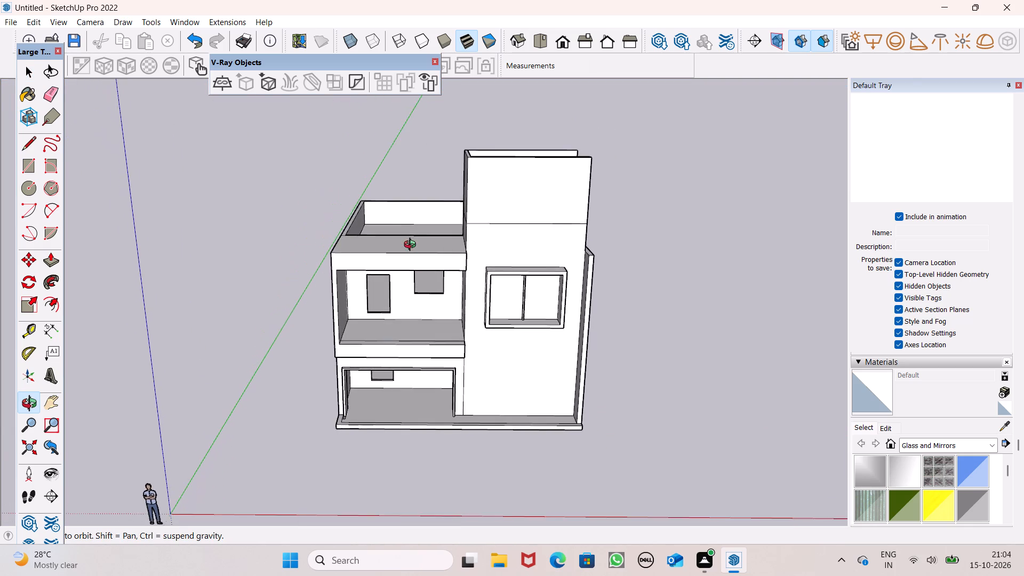
middle_click_drag(412, 246, 412, 236)
Erase the horizontal dividing line on the tower's front face above the projecting window.
scroll(441, 214, "up", 1)
scroll(508, 204, "up", 2)
middle_click_drag(573, 229, 567, 221)
scroll(555, 205, "up", 2)
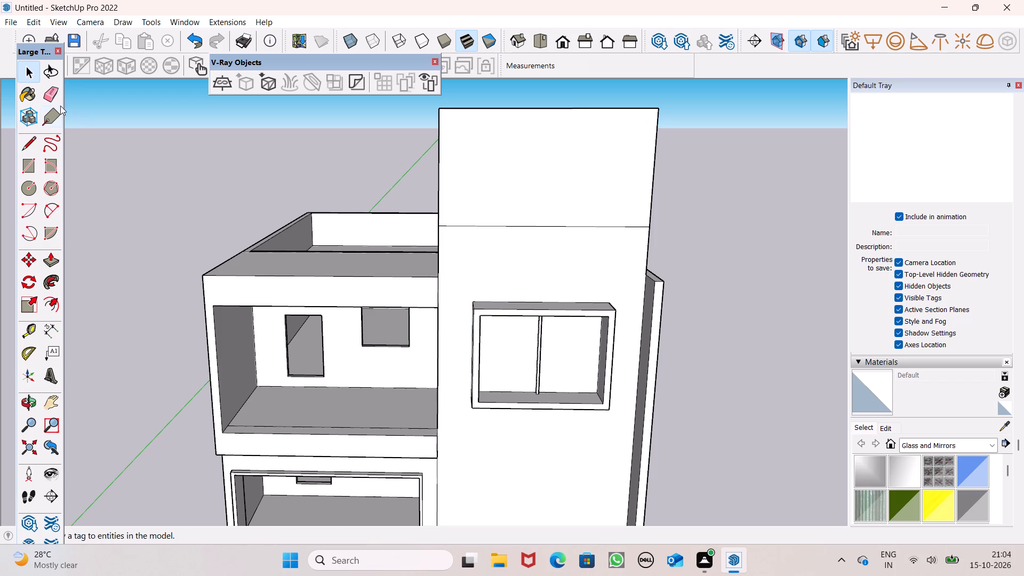
left_click(54, 95)
left_click_drag(483, 215, 486, 231)
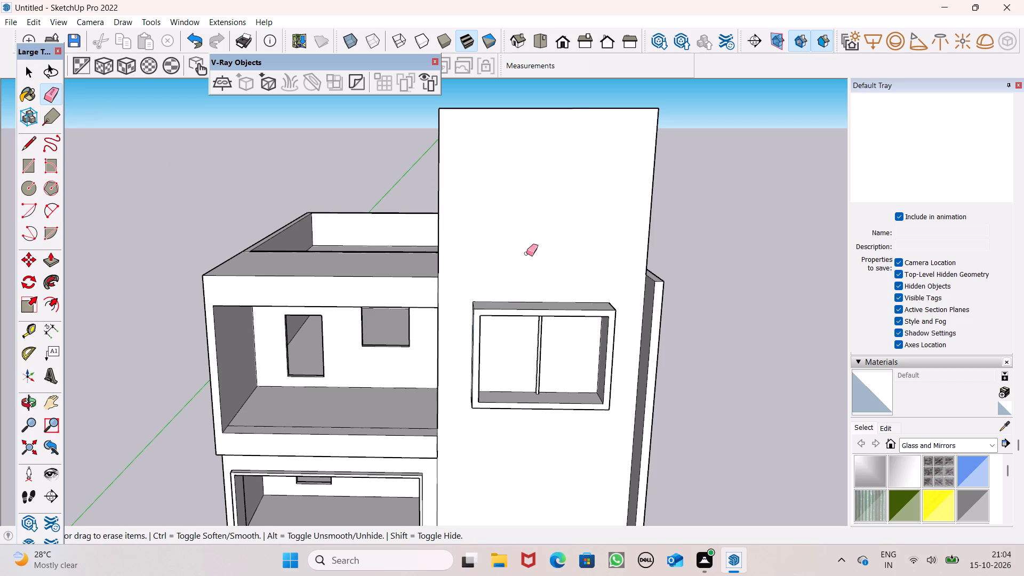
key("space")
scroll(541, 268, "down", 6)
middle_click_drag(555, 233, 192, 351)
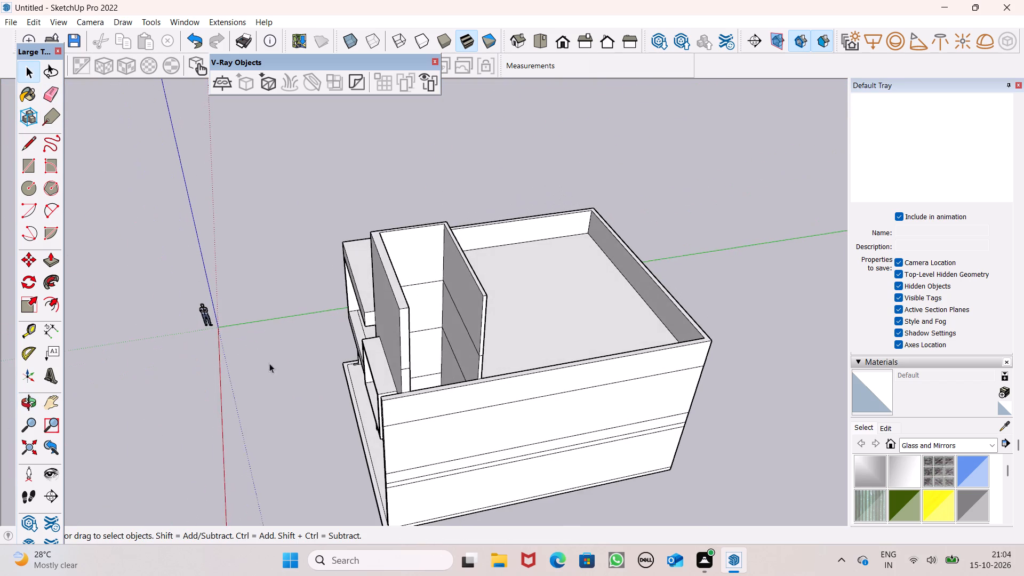
Erase the two lowest horizontal lines on the tower's inner end wall, just above the white floor face.
scroll(362, 366, "up", 2)
scroll(396, 367, "down", 2)
middle_click_drag(432, 362, 341, 511)
scroll(341, 487, "up", 1)
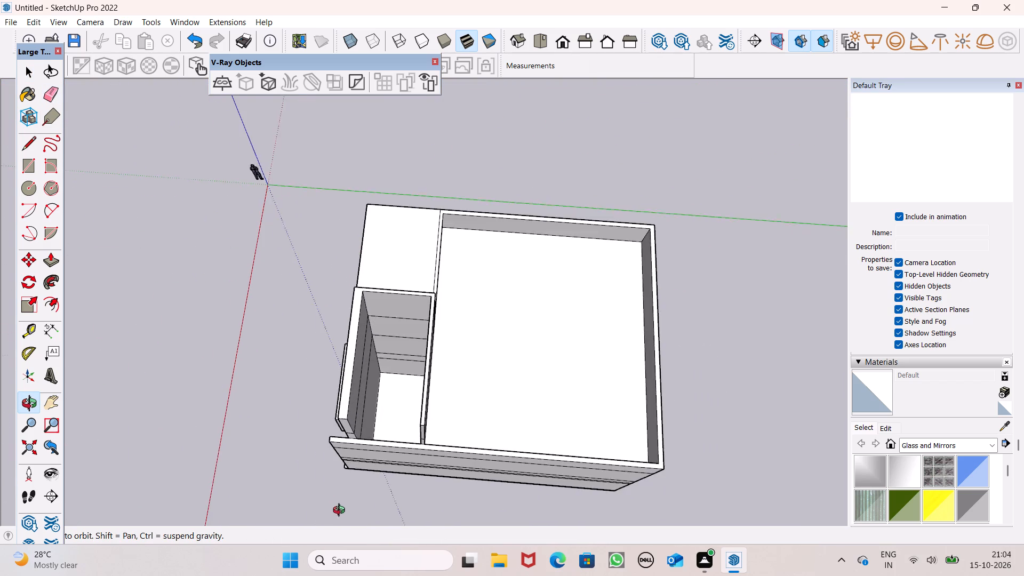
middle_click_drag(341, 511, 366, 462)
scroll(387, 437, "up", 7)
middle_click_drag(396, 444, 351, 487)
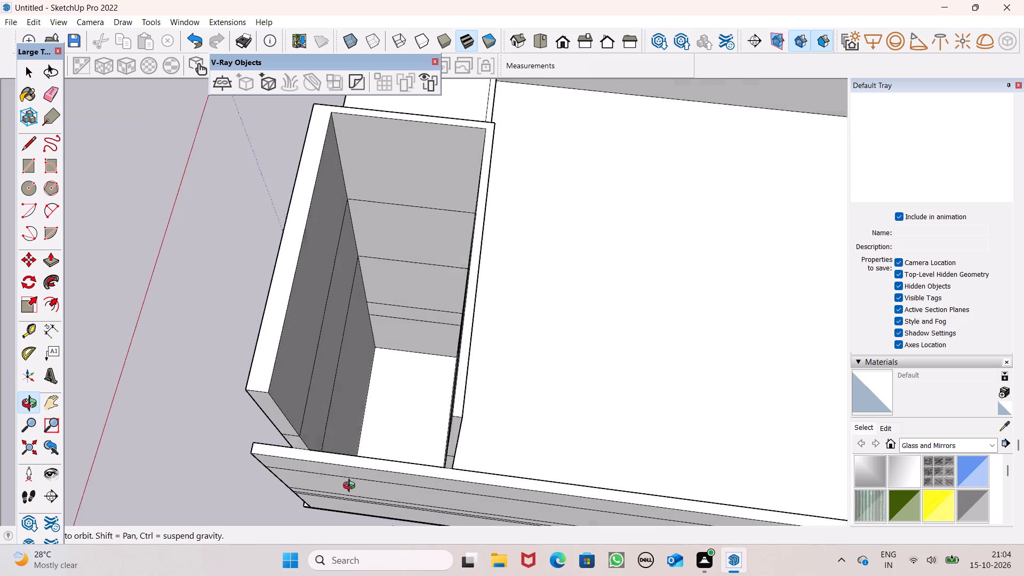
middle_click_drag(351, 487, 367, 457)
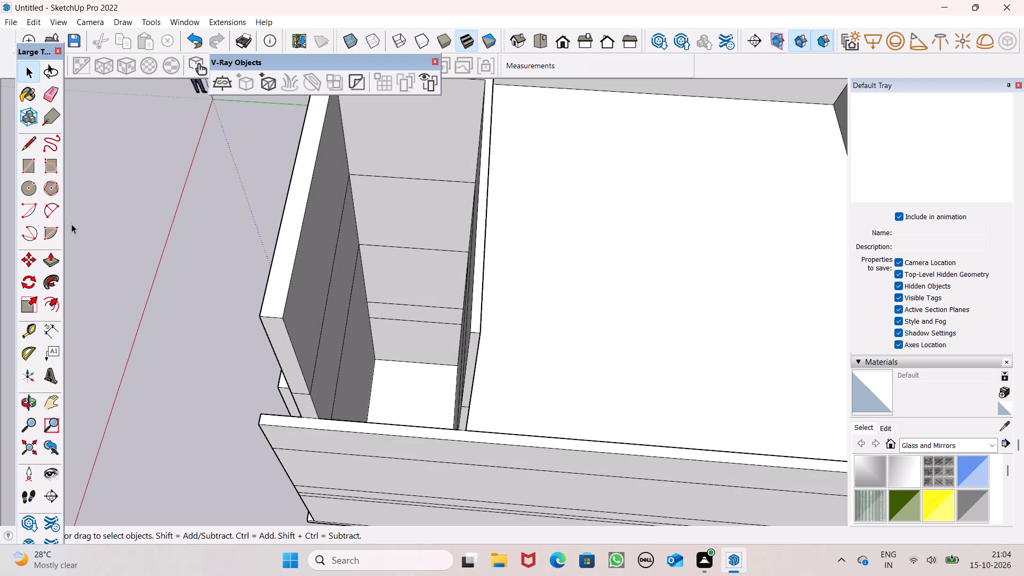
left_click(36, 141)
scroll(355, 311, "up", 3)
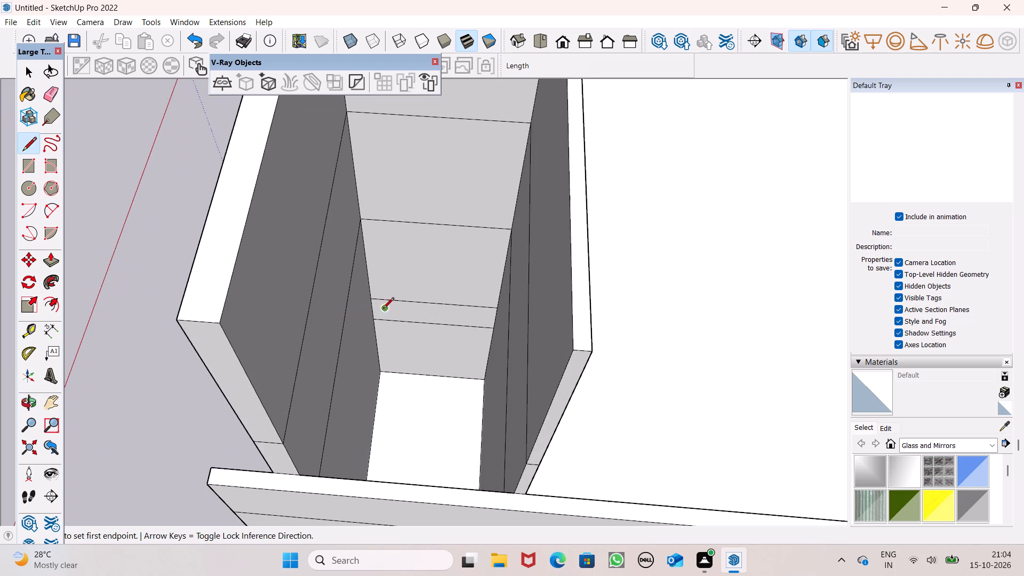
middle_click_drag(478, 361, 531, 342)
middle_click_drag(510, 345, 430, 349)
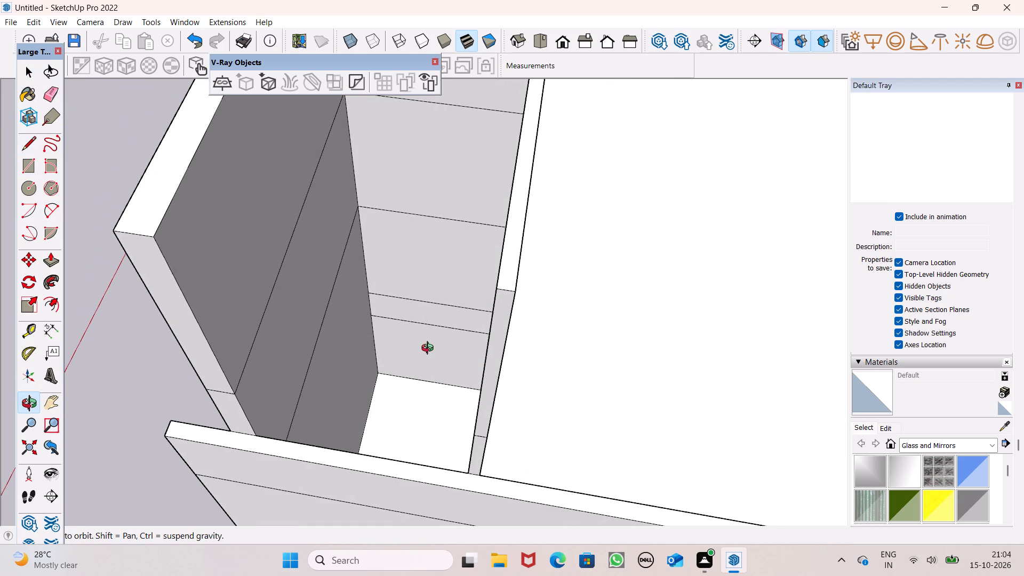
middle_click_drag(430, 349, 431, 343)
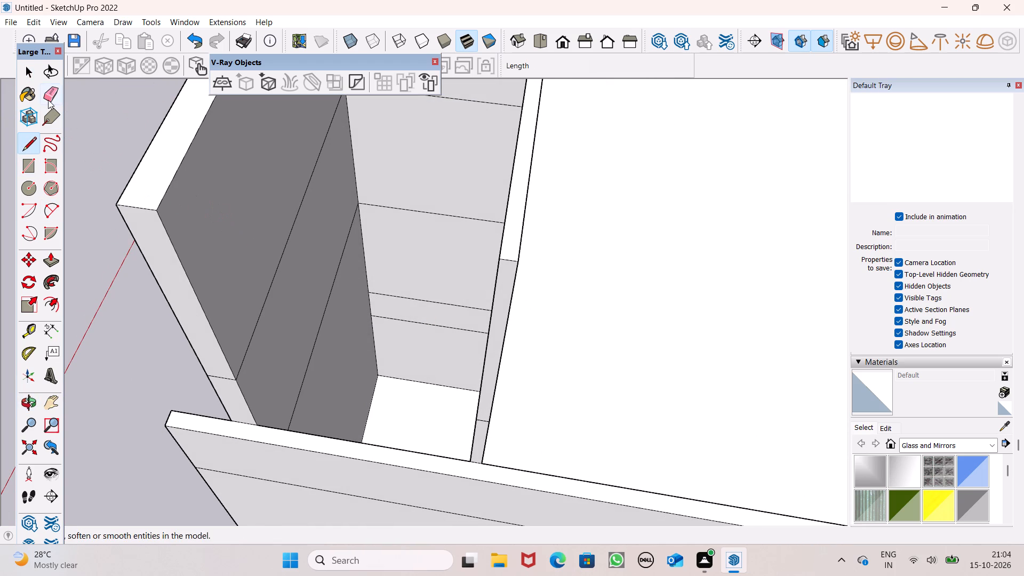
left_click(48, 100)
scroll(258, 279, "up", 3)
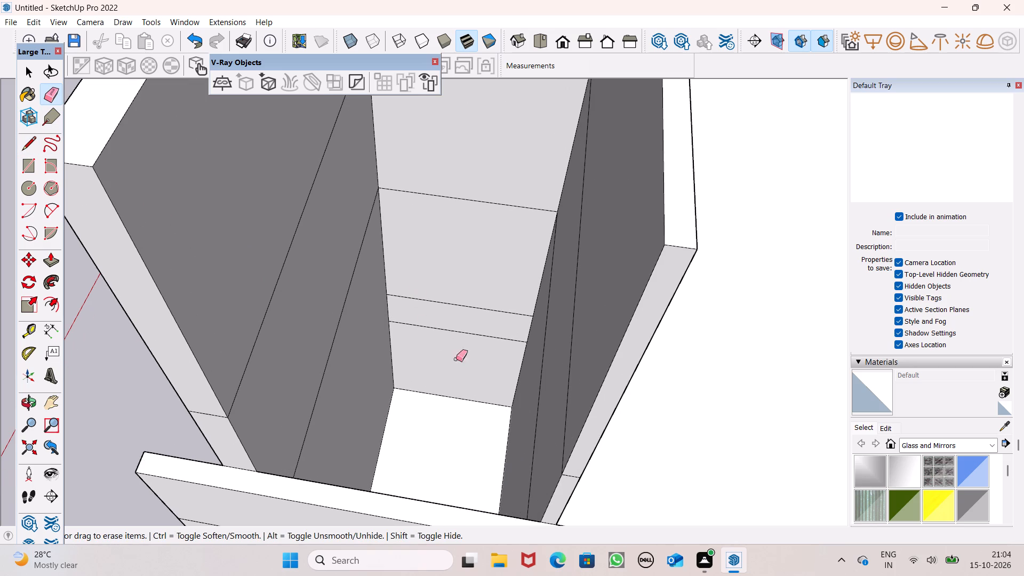
middle_click_drag(457, 361, 481, 381)
left_click_drag(486, 305, 491, 333)
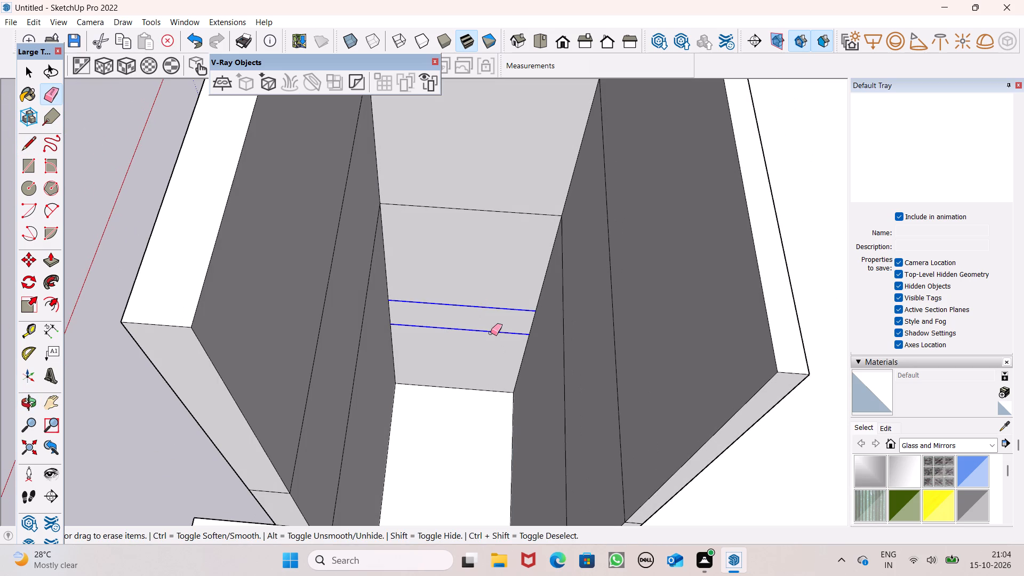
left_click_drag(491, 333, 491, 334)
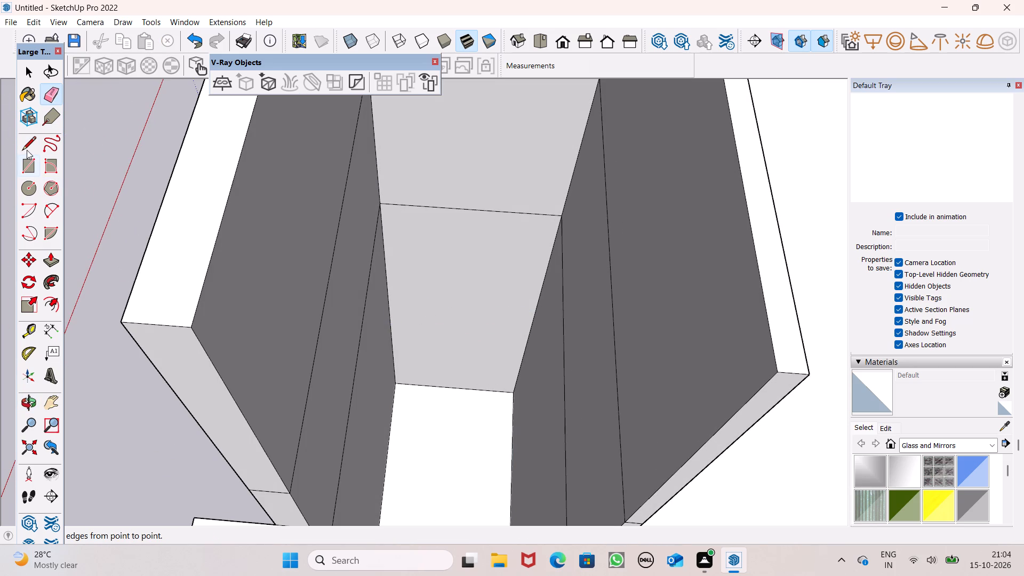
Trace two short segments, about 10" and 2' long, along the remaining horizontal line on the tower's inner end wall.
left_click(27, 150)
left_click(381, 206)
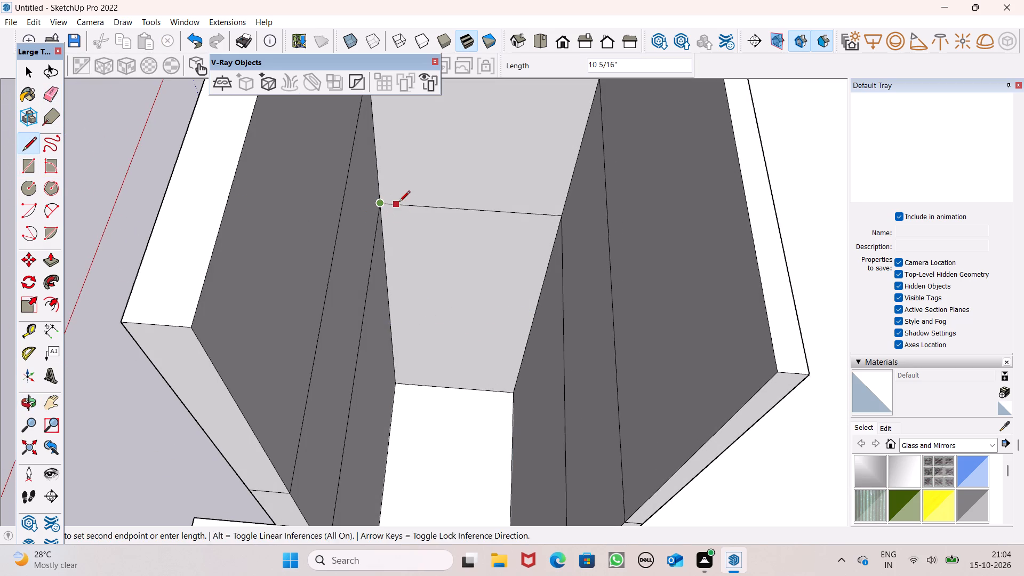
left_click(399, 203)
scroll(444, 326, "down", 6)
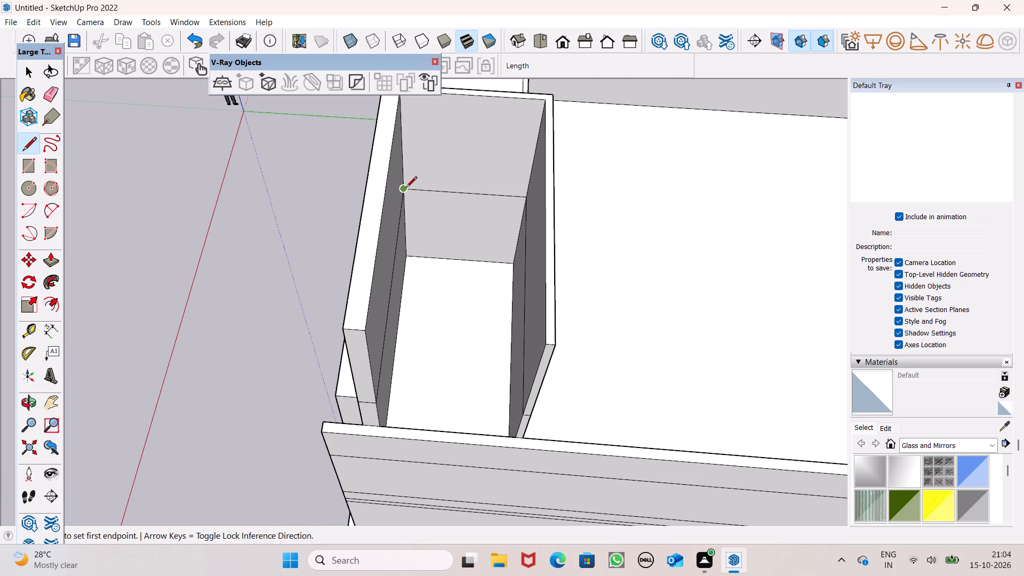
left_click(405, 188)
left_click(429, 188)
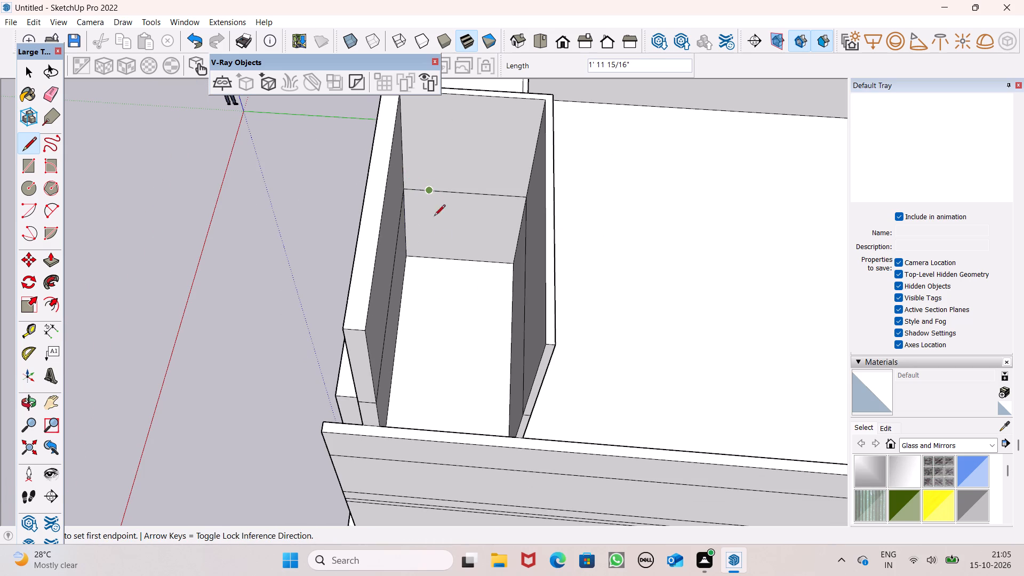
middle_click_drag(478, 363, 362, 342)
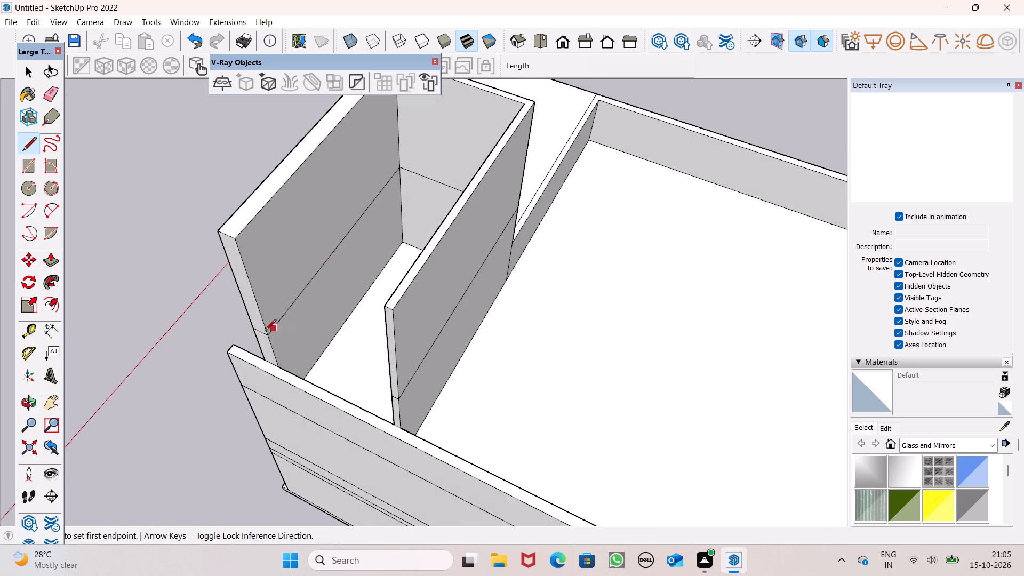
key("space")
scroll(328, 348, "down", 3)
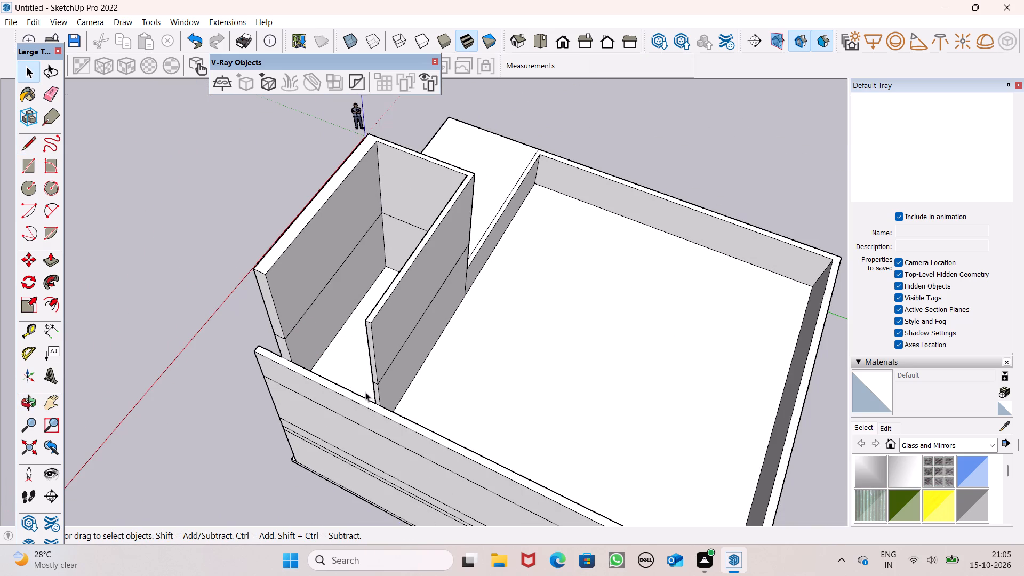
Draw two 9" lines across the top of the side wall, in line with the tower's front and rear walls.
left_click(33, 139)
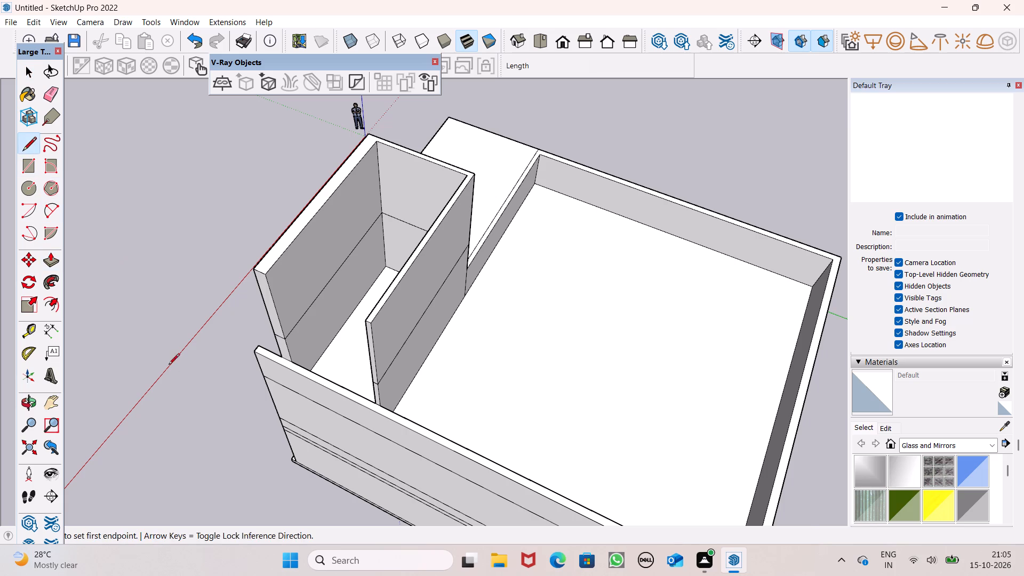
middle_click_drag(243, 418, 289, 412)
scroll(311, 373, "up", 5)
left_click(306, 373)
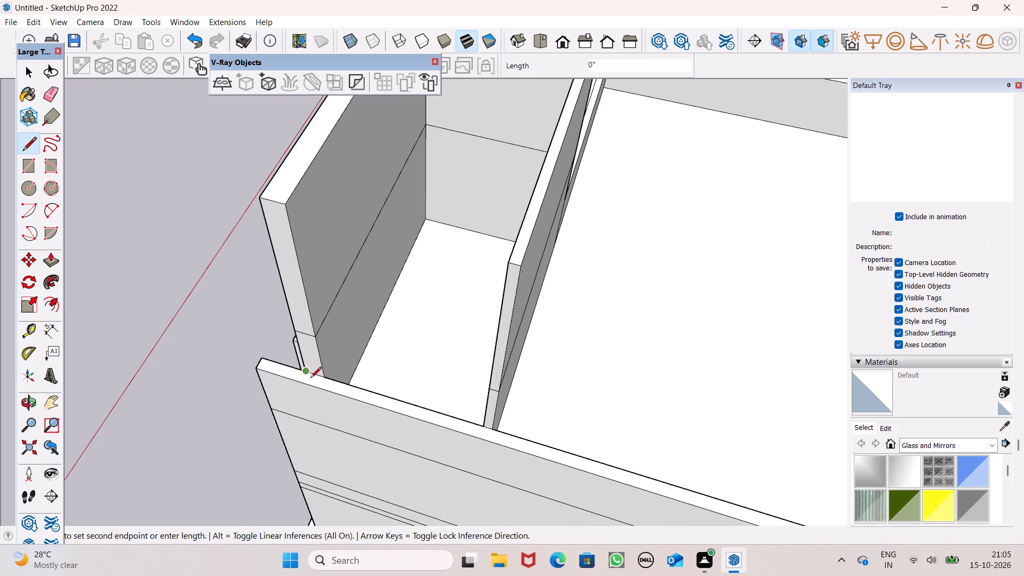
left_click(299, 384)
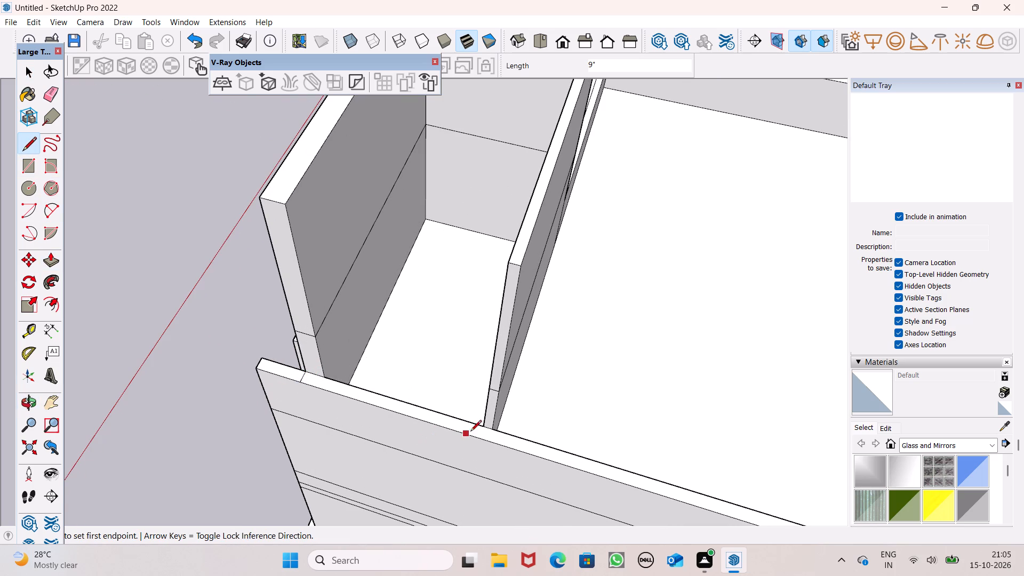
left_click(489, 429)
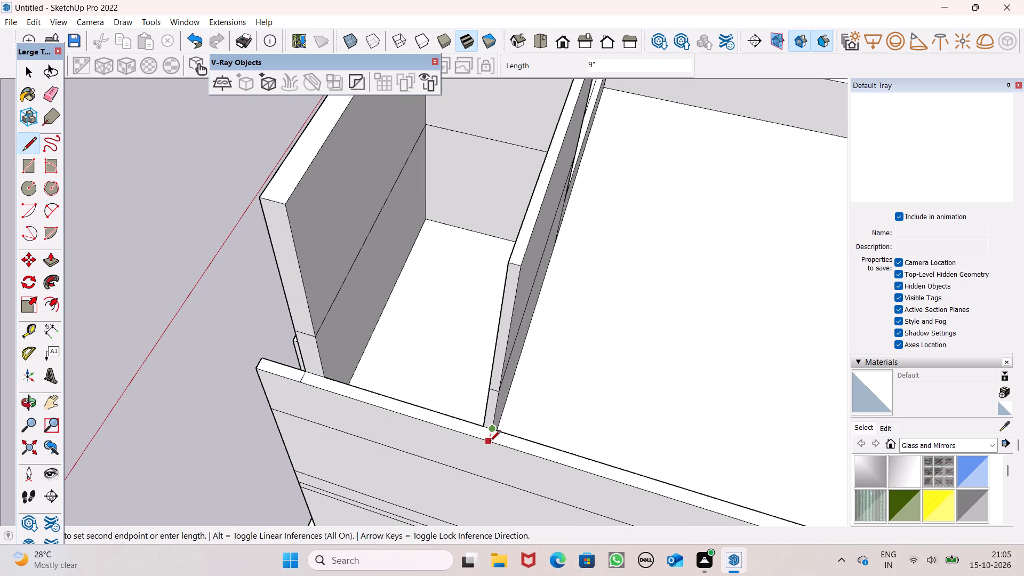
left_click(490, 442)
key("space")
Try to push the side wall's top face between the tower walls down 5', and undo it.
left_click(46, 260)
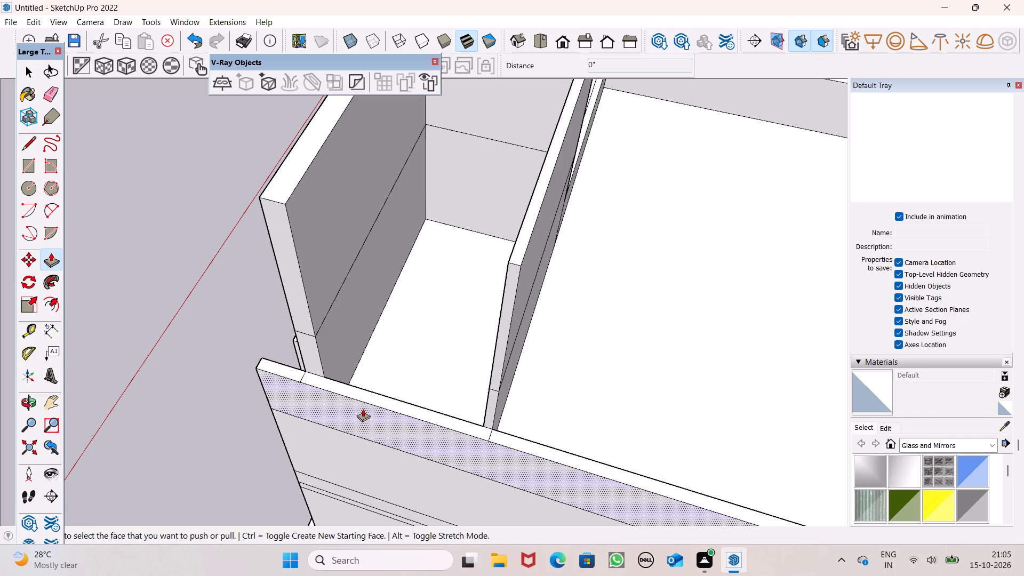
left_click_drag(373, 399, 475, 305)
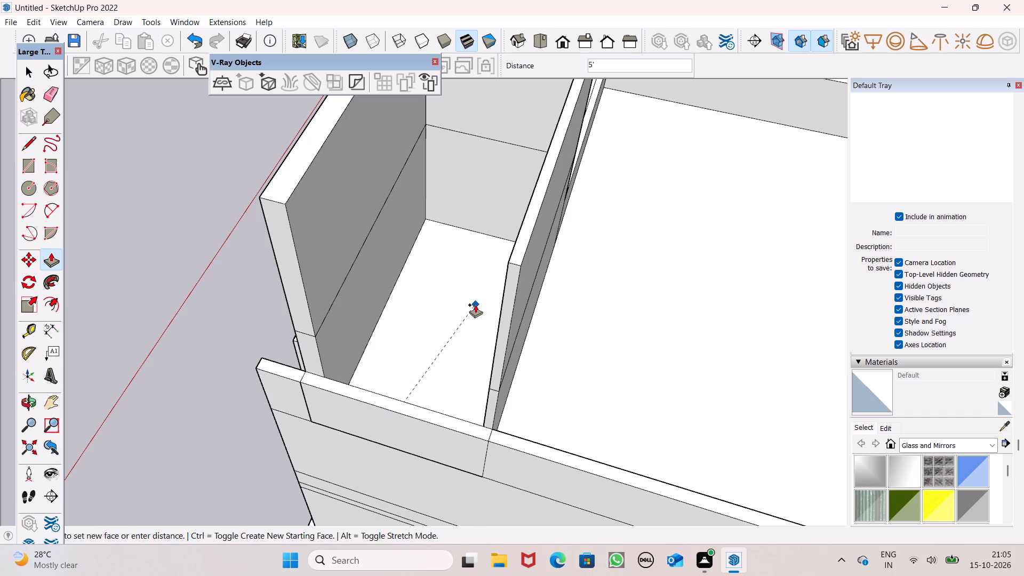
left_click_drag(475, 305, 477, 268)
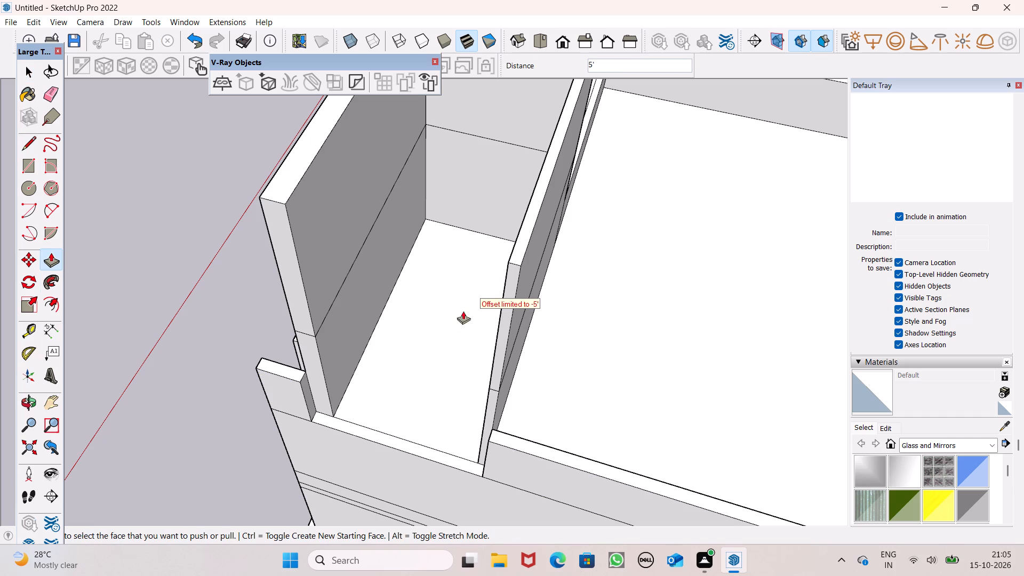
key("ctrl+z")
Raise the side wall section between the tower walls with Push/Pull by 4' 3 3/16" and another 10' up to the tower's top.
left_click_drag(386, 401, 449, 285)
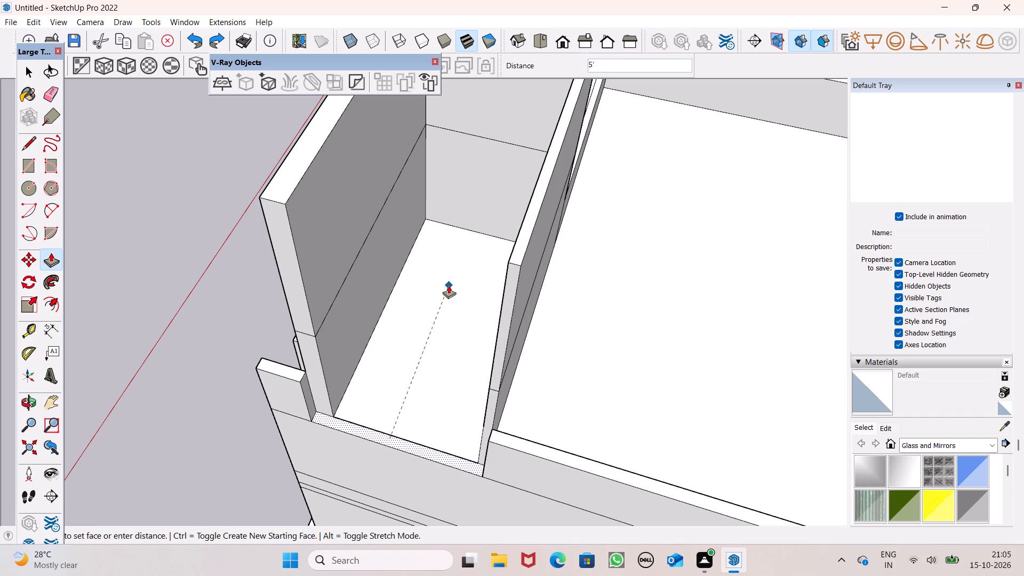
left_click_drag(449, 285, 294, 213)
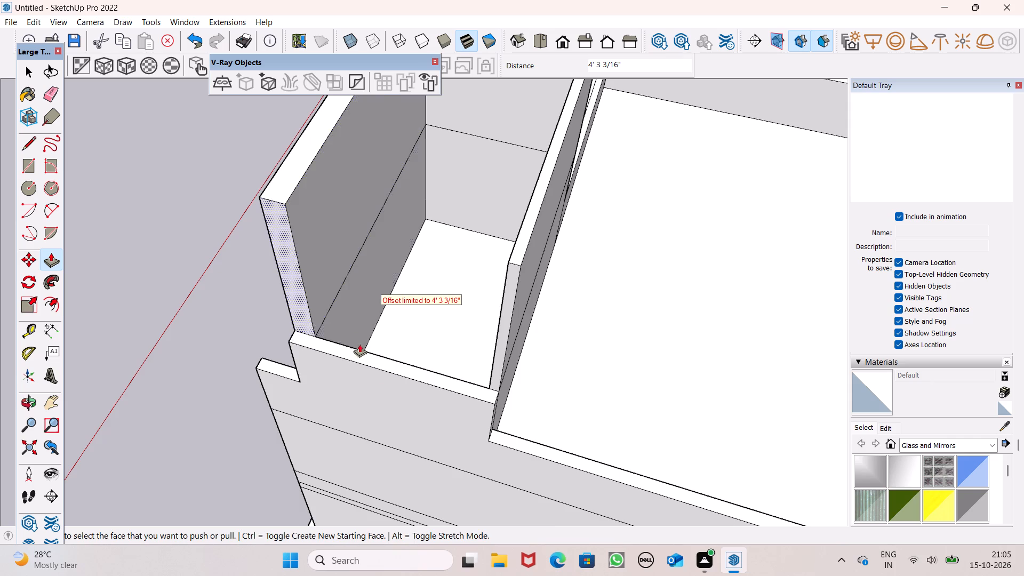
middle_click_drag(366, 353, 437, 456)
scroll(437, 456, "up", 1)
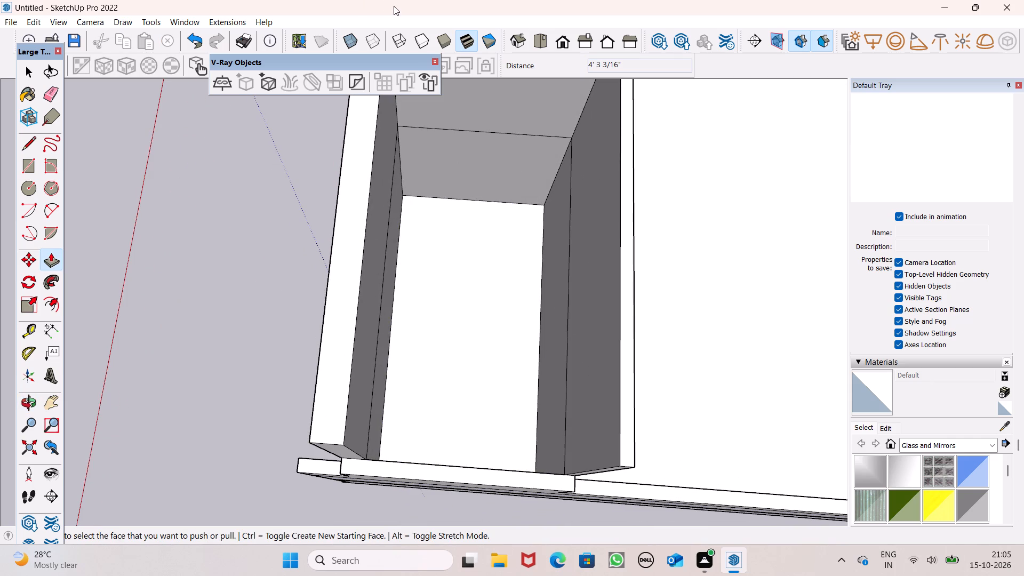
scroll(389, 18, "down", 1)
scroll(271, 139, "down", 6)
middle_click_drag(414, 287, 449, 338)
scroll(445, 343, "up", 3)
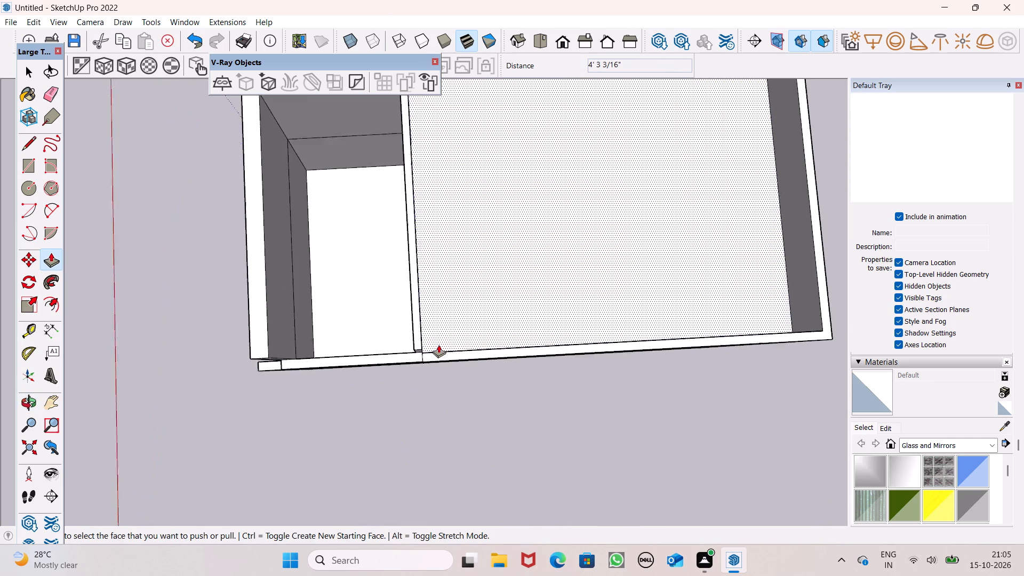
scroll(438, 345, "up", 2)
left_click_drag(397, 362, 414, 316)
scroll(386, 230, "down", 7)
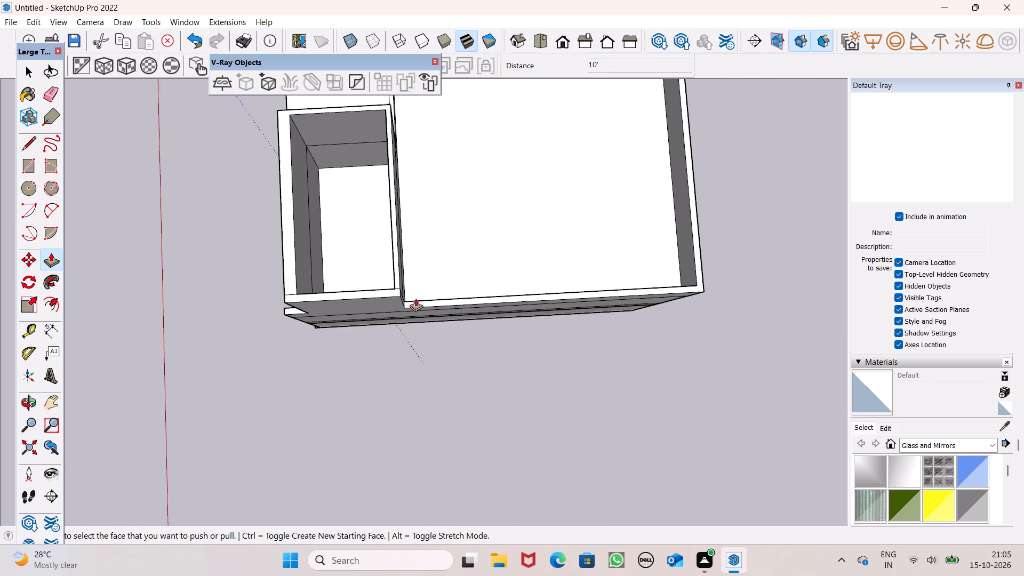
Push the front end face of the side wall beside the tower back about 2' 9 7/8", flush with the tower's front.
middle_click_drag(429, 330, 375, 158)
scroll(402, 221, "down", 3)
middle_click_drag(359, 261, 733, 139)
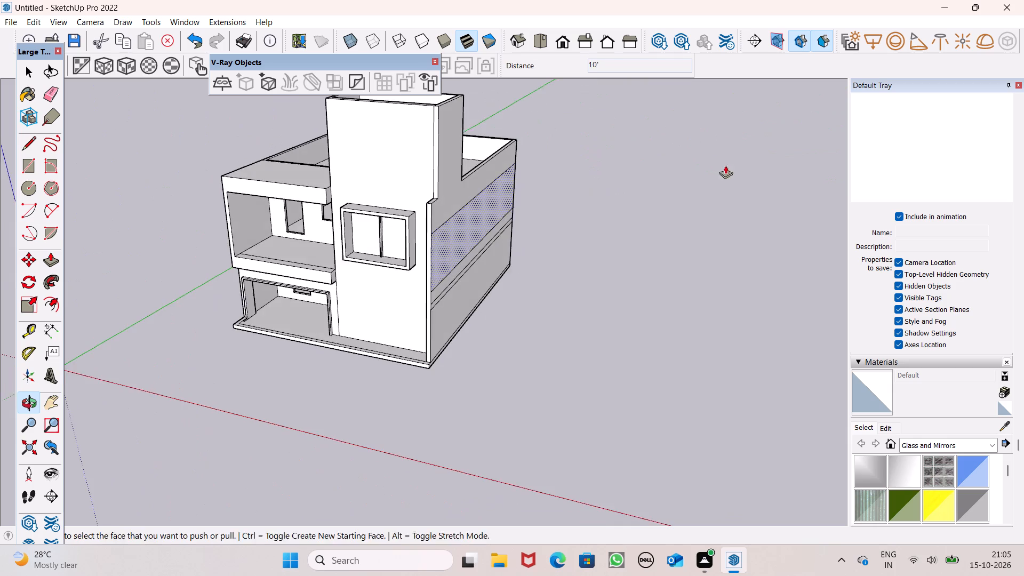
middle_click_drag(623, 219, 737, 247)
scroll(675, 196, "up", 1)
scroll(714, 217, "down", 2)
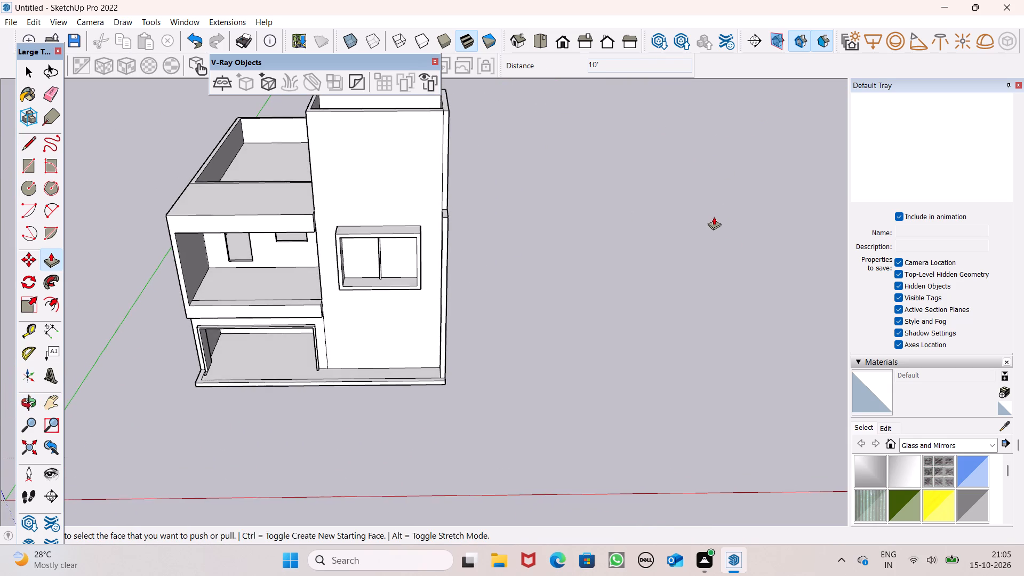
scroll(714, 217, "down", 1)
middle_click_drag(681, 195, 506, 317)
scroll(484, 317, "up", 6)
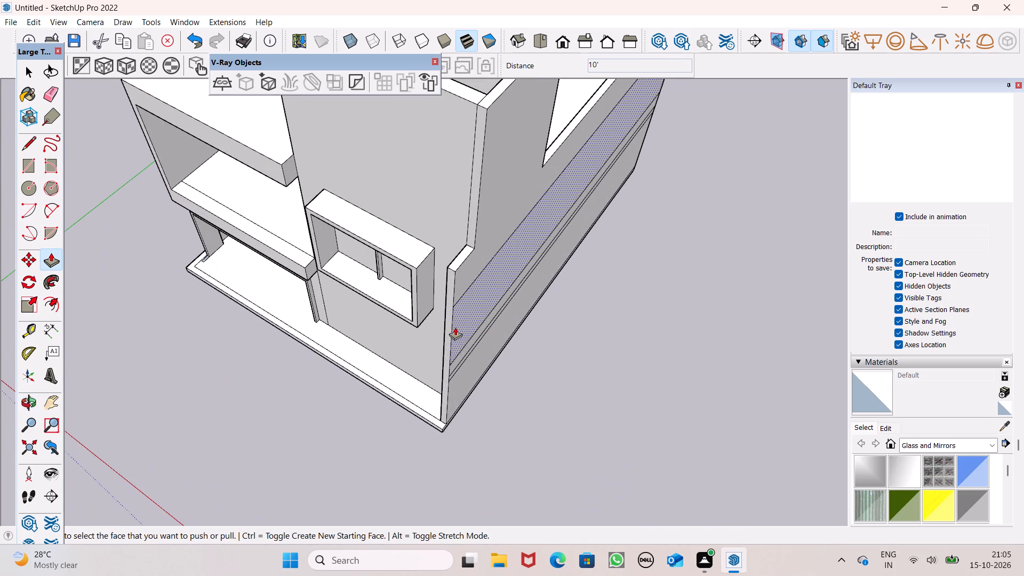
left_click_drag(445, 335, 473, 245)
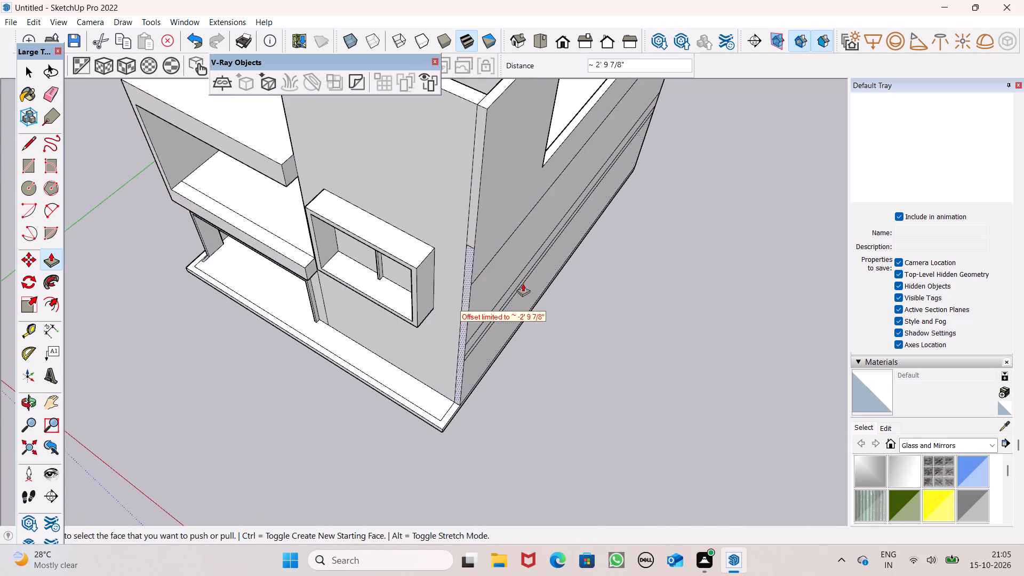
scroll(594, 293, "down", 1)
key("space")
Examine the closed tower and the building's front facade from above and from the front.
scroll(595, 295, "down", 4)
middle_click_drag(595, 305, 724, 190)
scroll(719, 194, "up", 1)
scroll(734, 210, "down", 4)
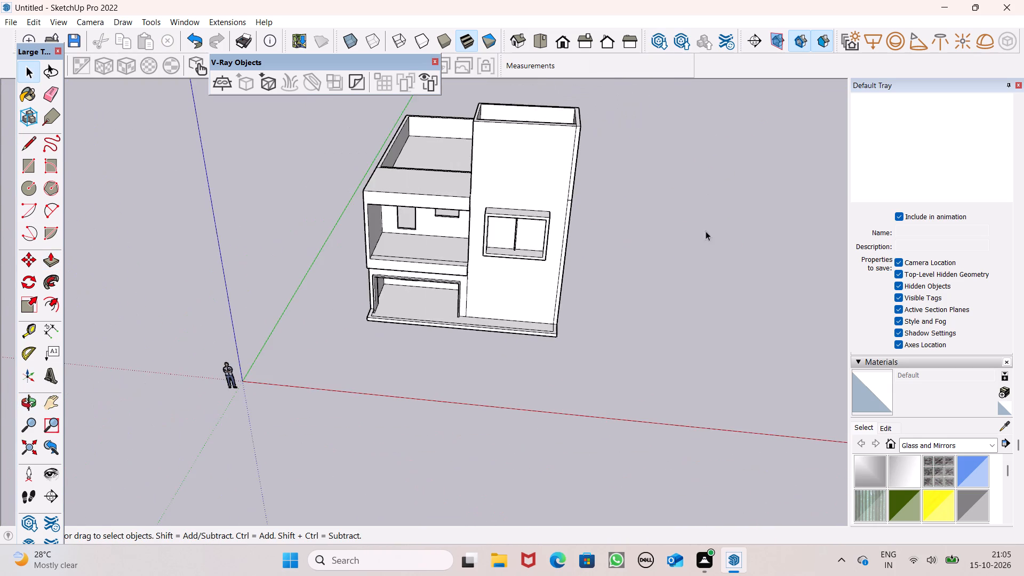
scroll(610, 228, "down", 4)
middle_click_drag(602, 210, 604, 102)
scroll(542, 124, "up", 1)
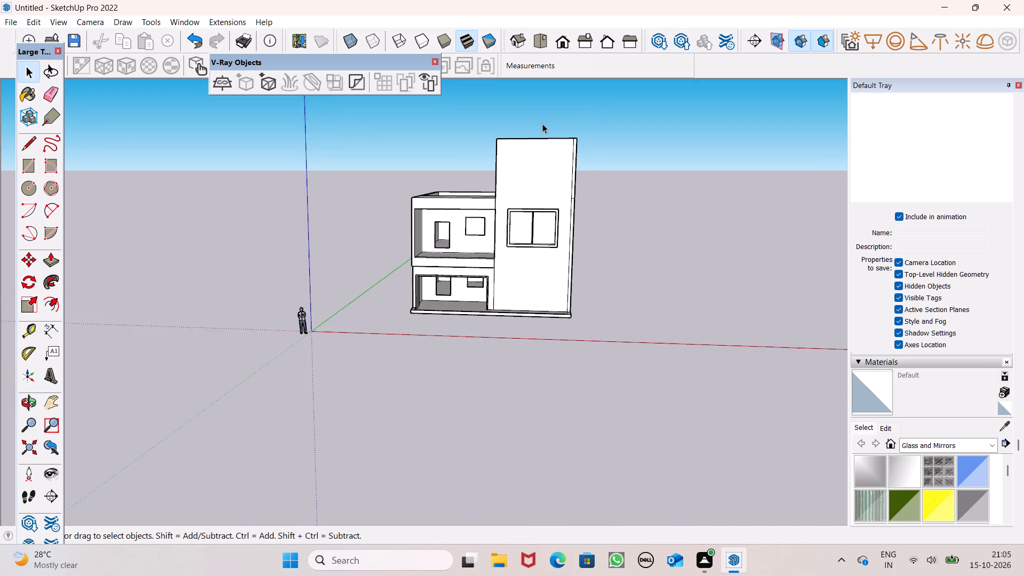
scroll(542, 124, "up", 10)
scroll(525, 163, "down", 1)
middle_click_drag(524, 184, 546, 207)
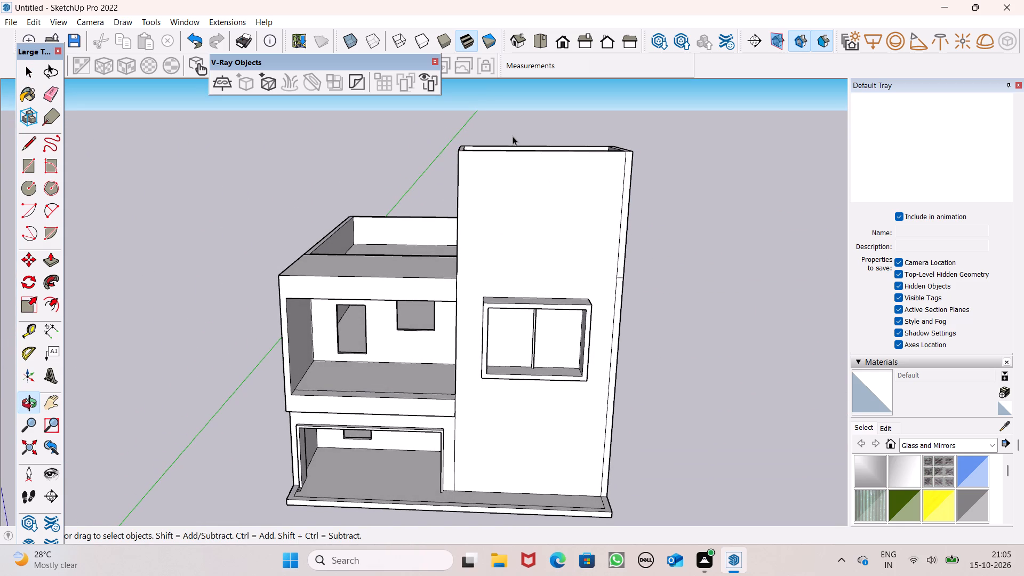
Draw a rectangle about 12' high by 8' wide on the tower's front wall, above the projecting window.
scroll(535, 166, "up", 2)
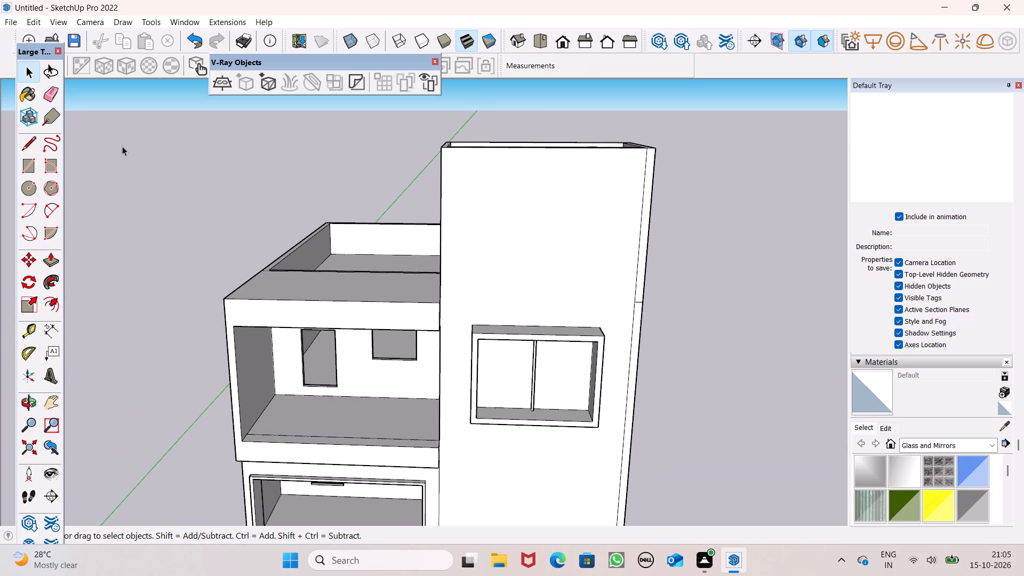
left_click(31, 167)
scroll(435, 258, "up", 1)
scroll(475, 218, "down", 1)
middle_click_drag(511, 228, 517, 217)
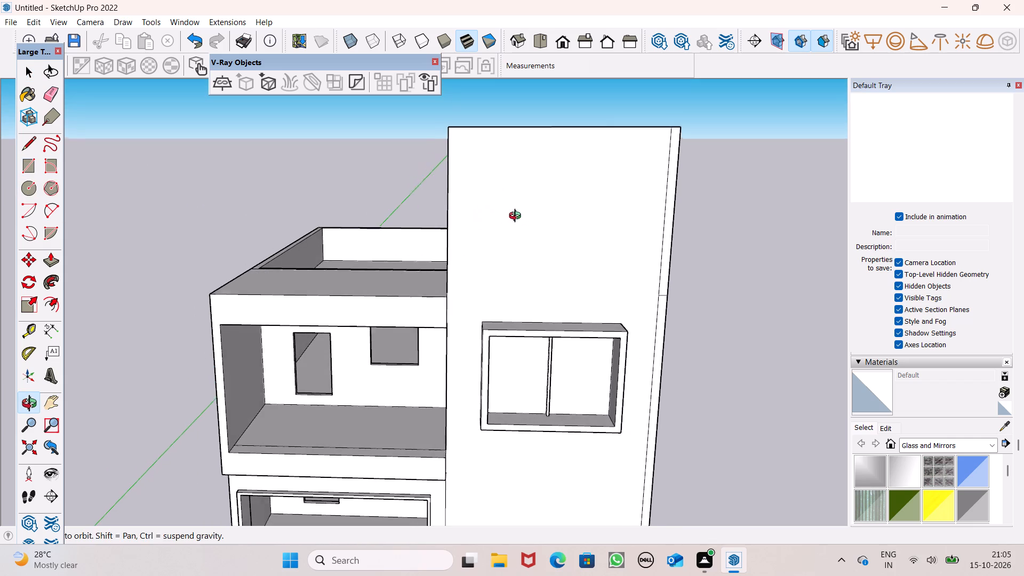
middle_click_drag(517, 217, 521, 218)
middle_click_drag(544, 197, 541, 206)
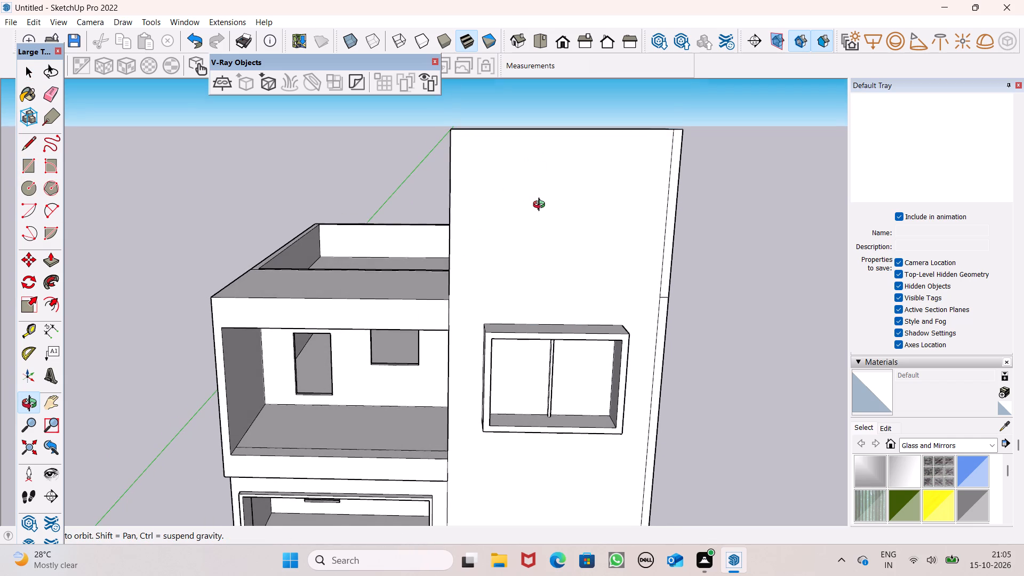
middle_click_drag(541, 206, 538, 209)
scroll(540, 222, "down", 2)
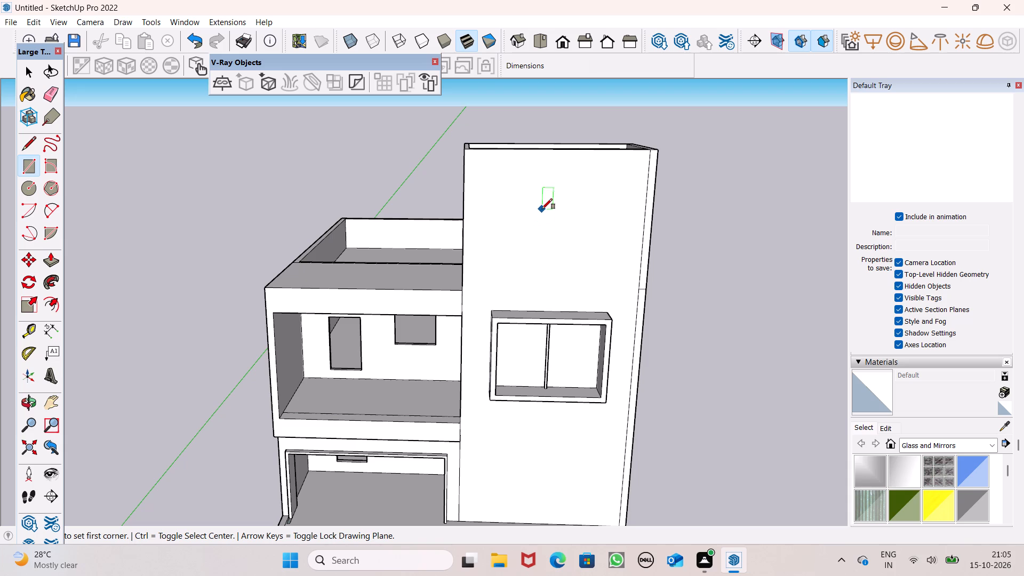
middle_click_drag(541, 175, 542, 149)
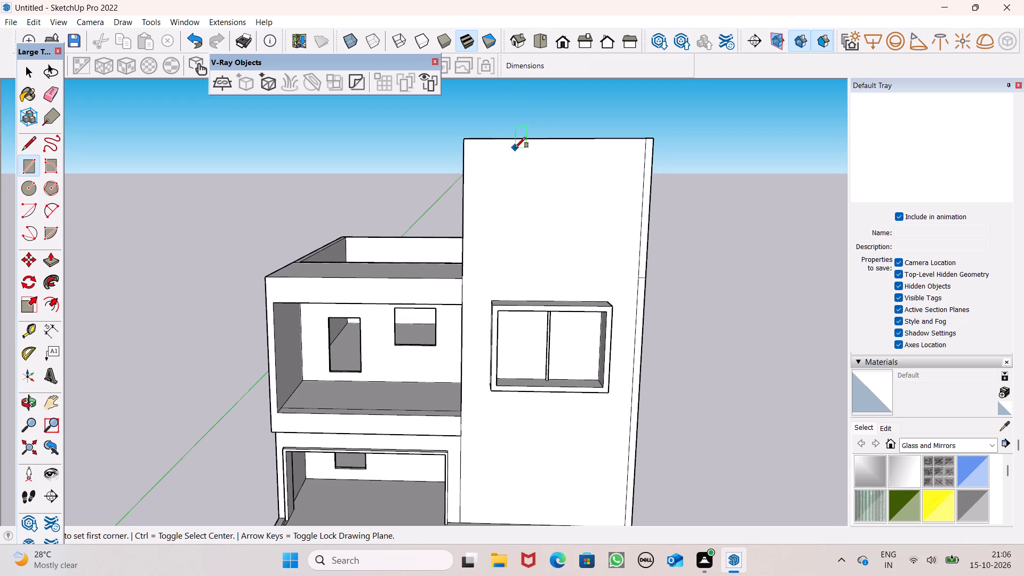
left_click(521, 148)
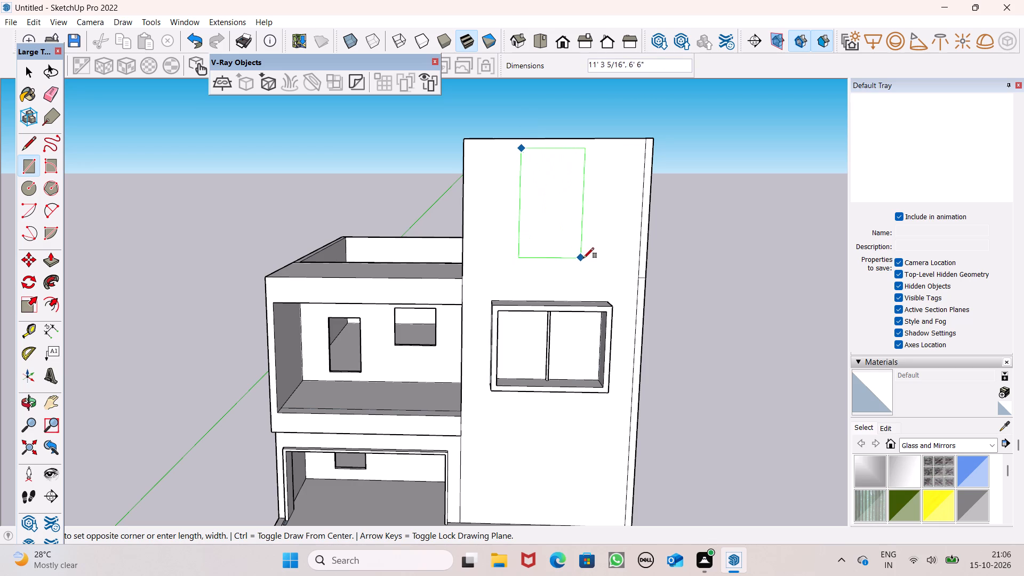
key("space")
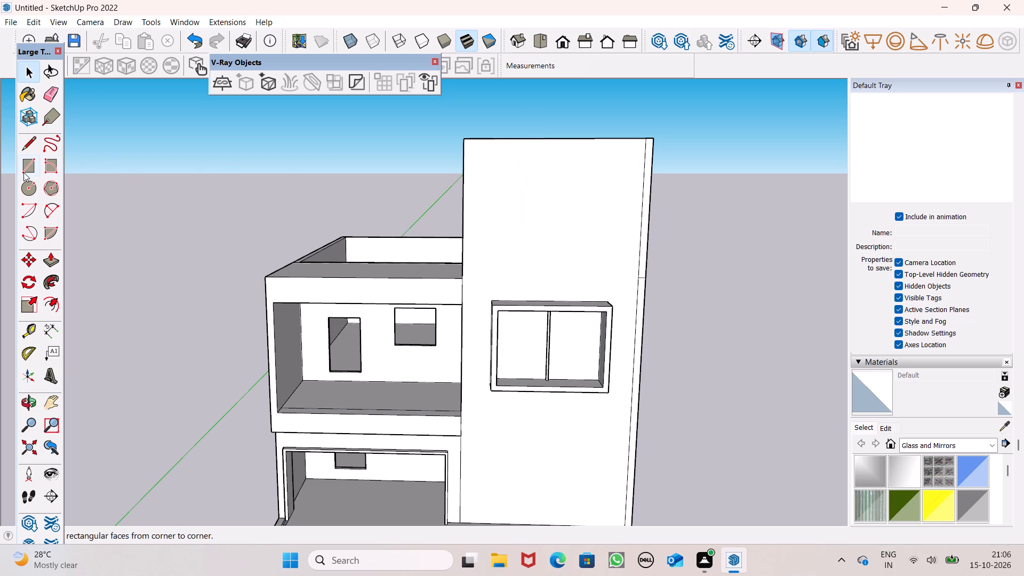
left_click(22, 173)
scroll(571, 178, "up", 2)
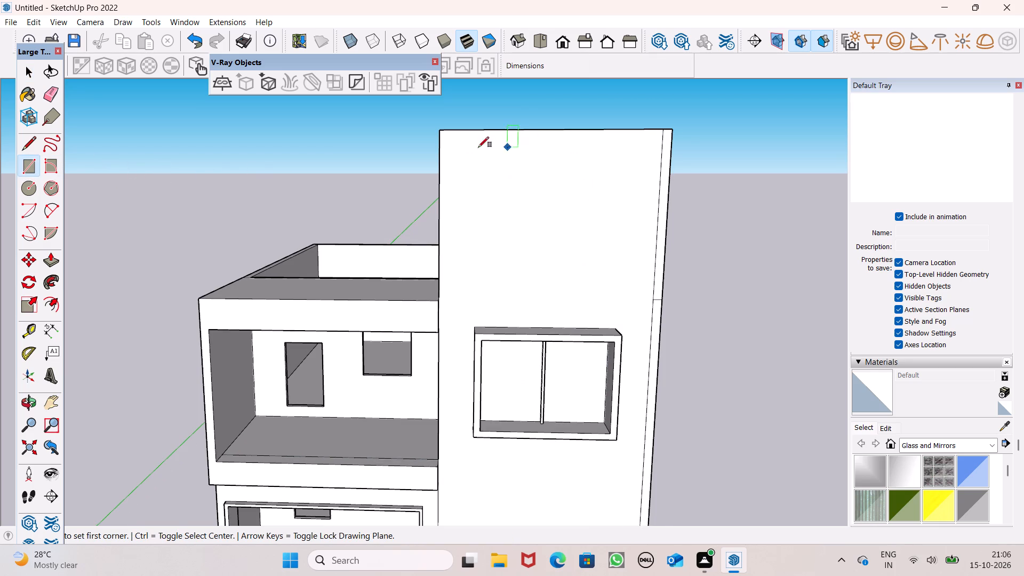
left_click(495, 140)
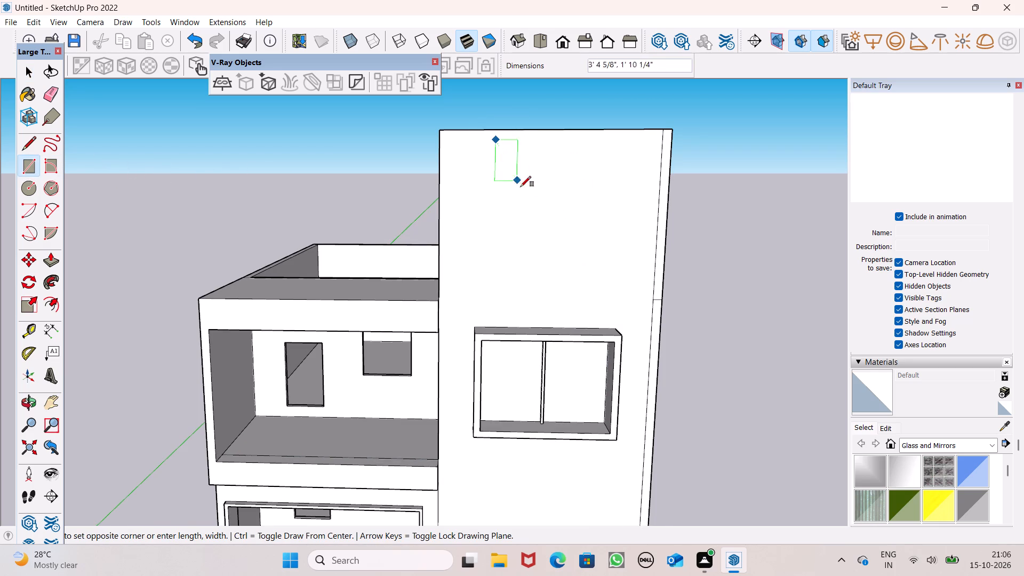
left_click(587, 281)
key("space")
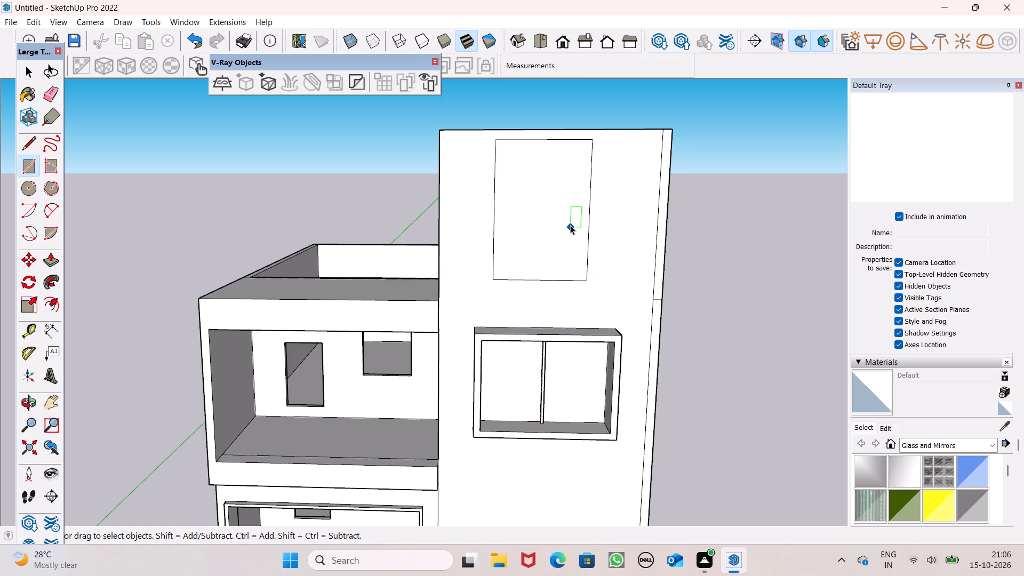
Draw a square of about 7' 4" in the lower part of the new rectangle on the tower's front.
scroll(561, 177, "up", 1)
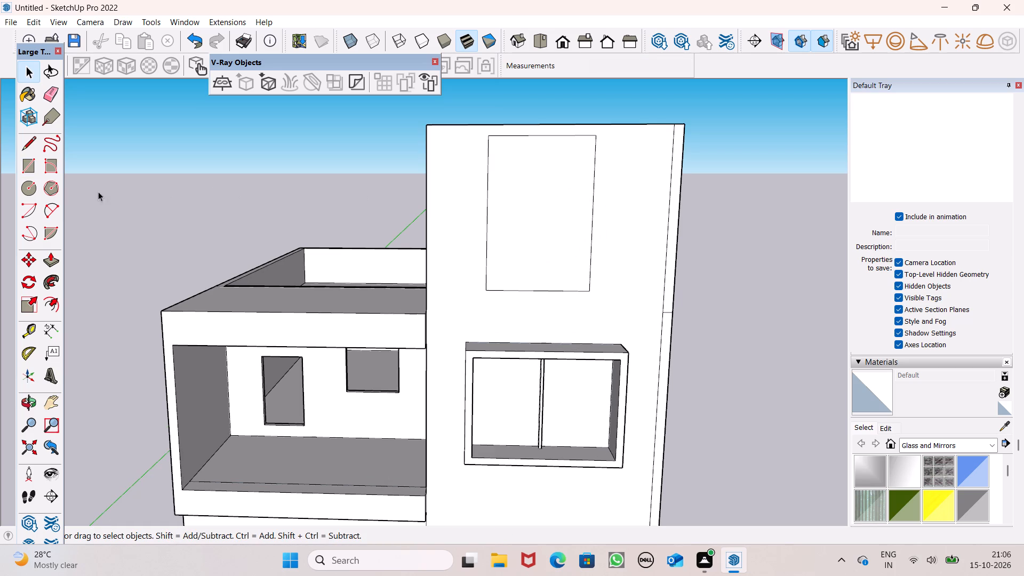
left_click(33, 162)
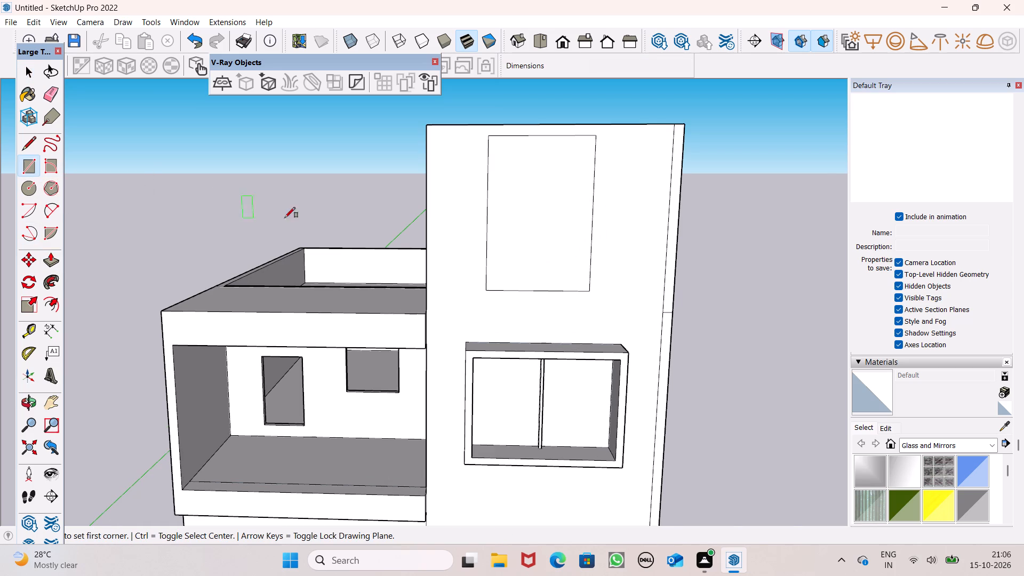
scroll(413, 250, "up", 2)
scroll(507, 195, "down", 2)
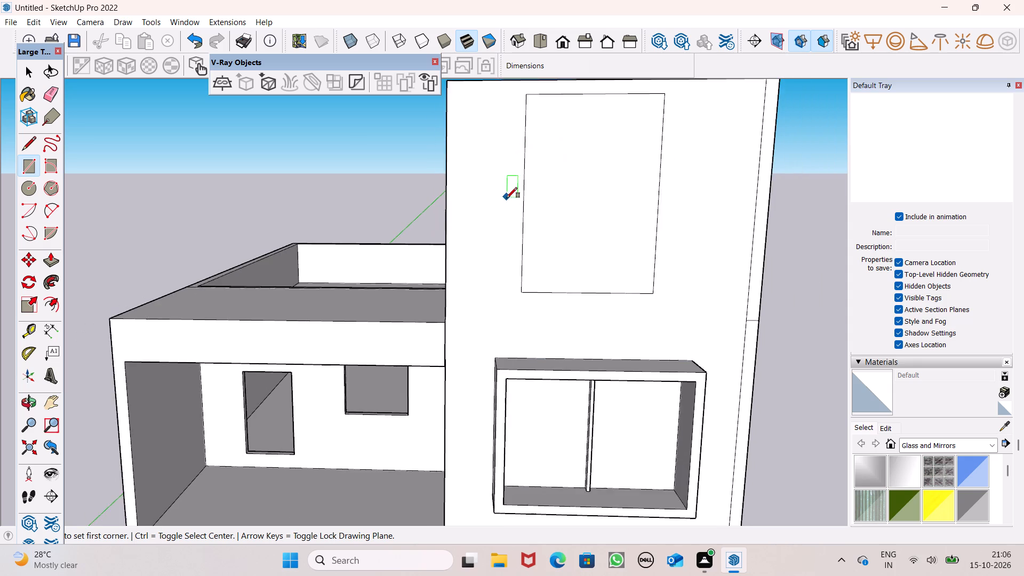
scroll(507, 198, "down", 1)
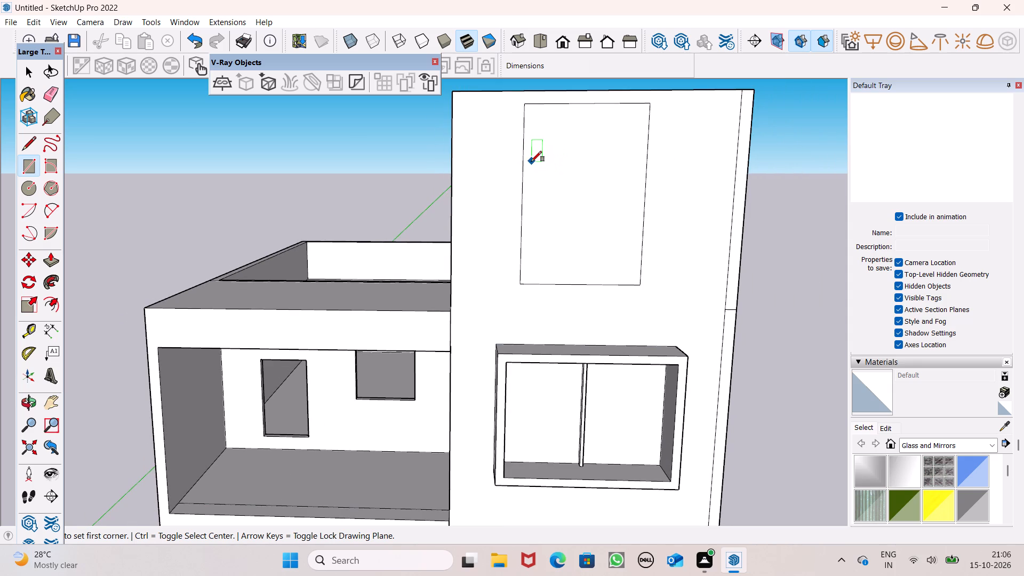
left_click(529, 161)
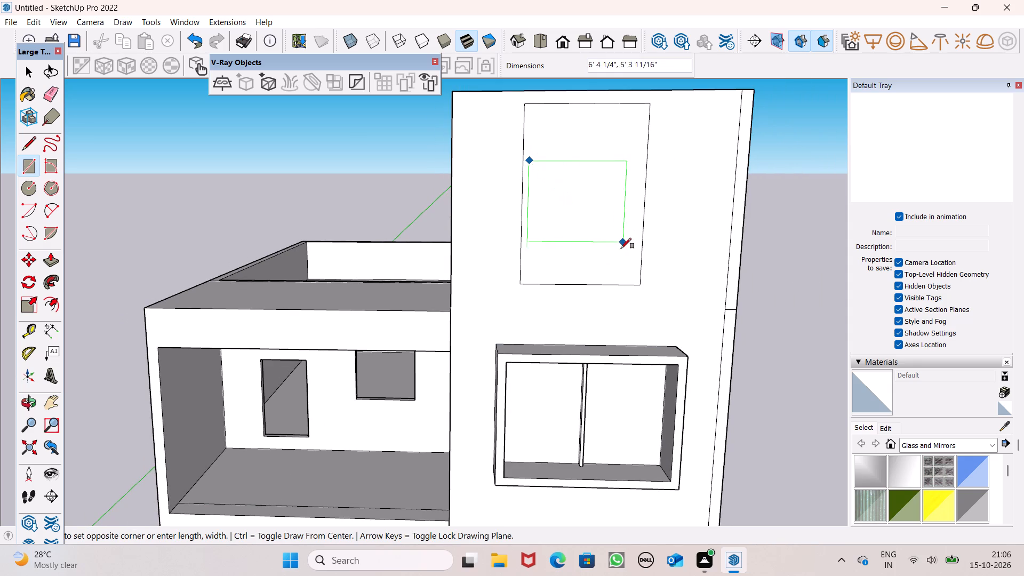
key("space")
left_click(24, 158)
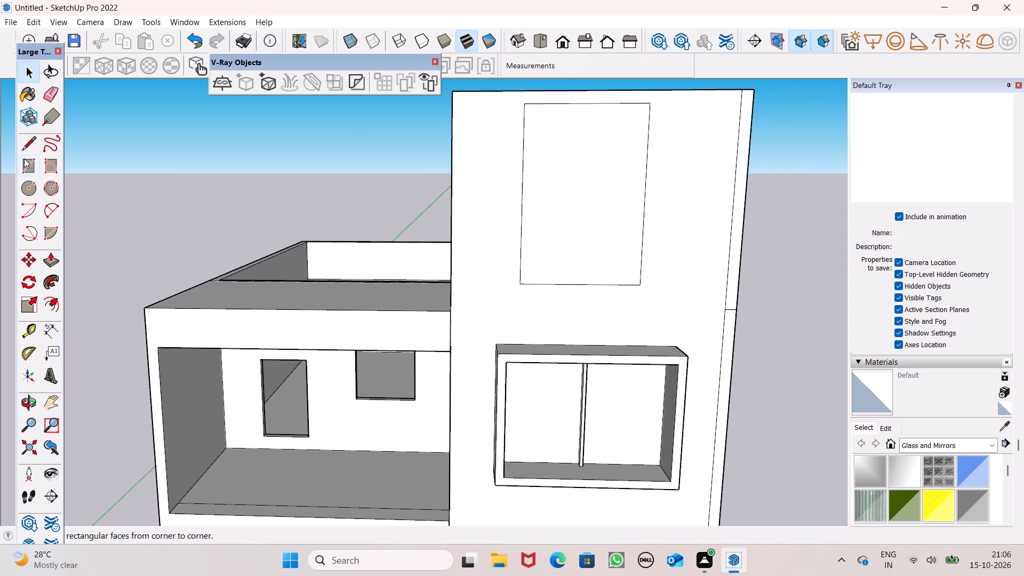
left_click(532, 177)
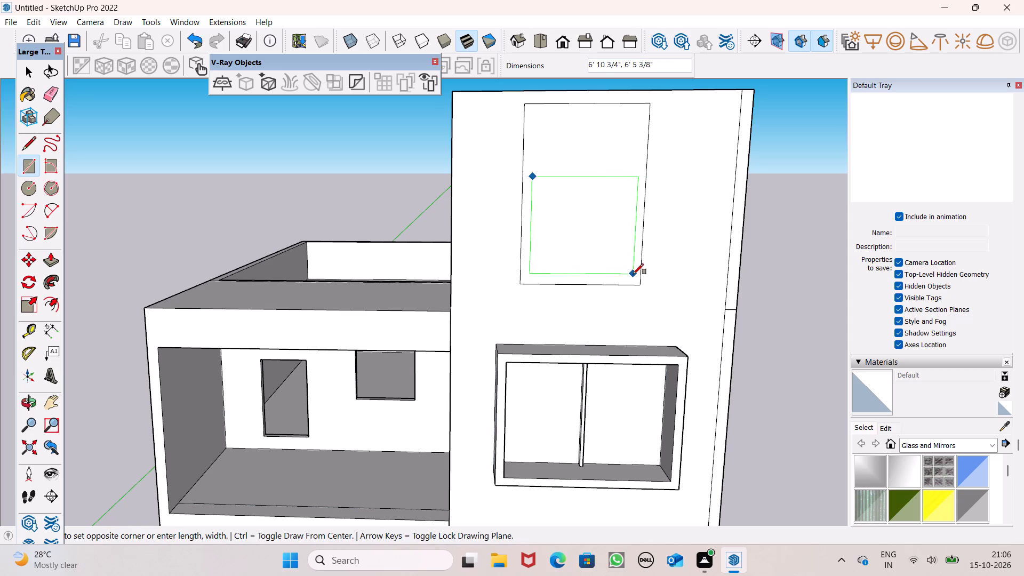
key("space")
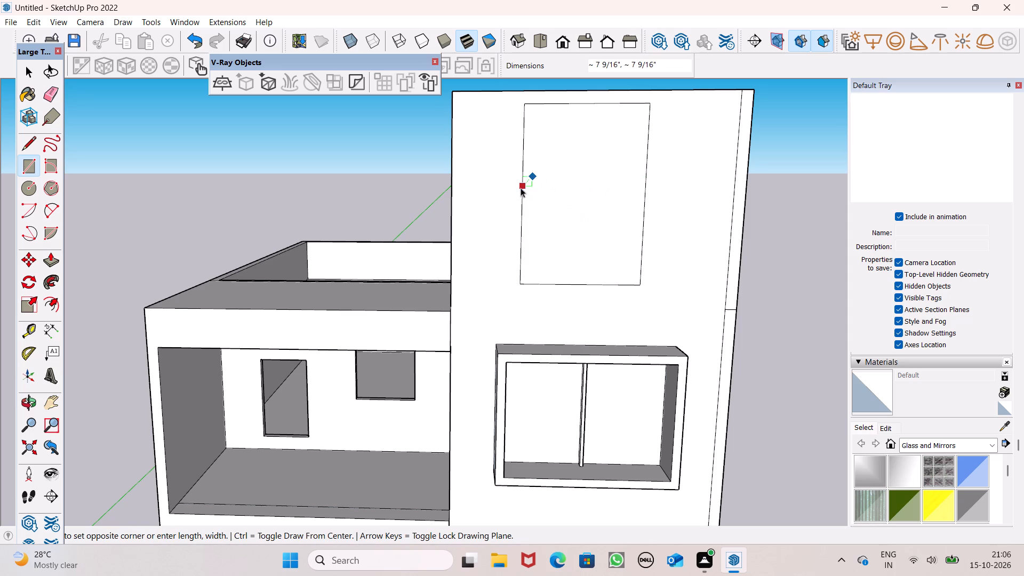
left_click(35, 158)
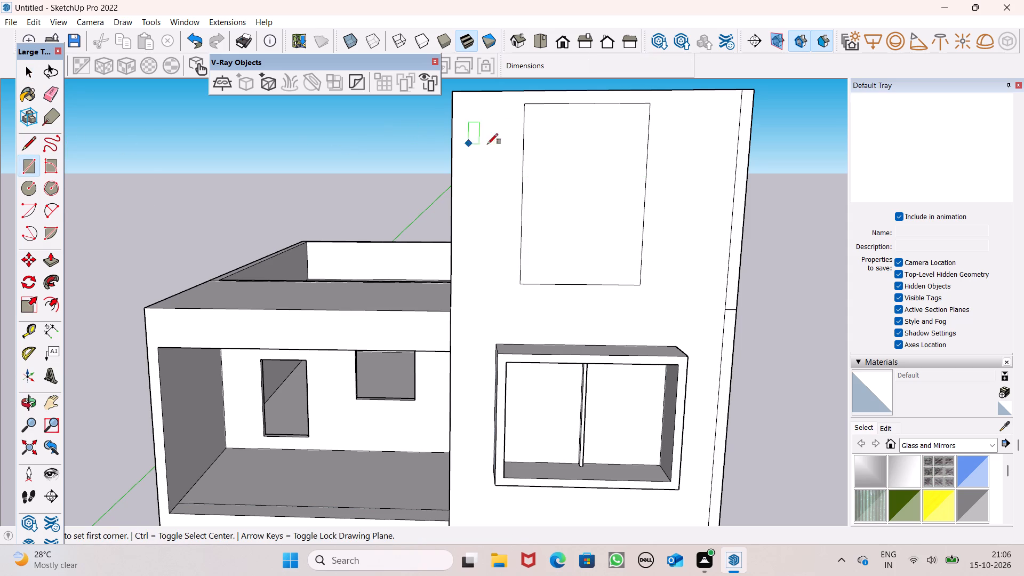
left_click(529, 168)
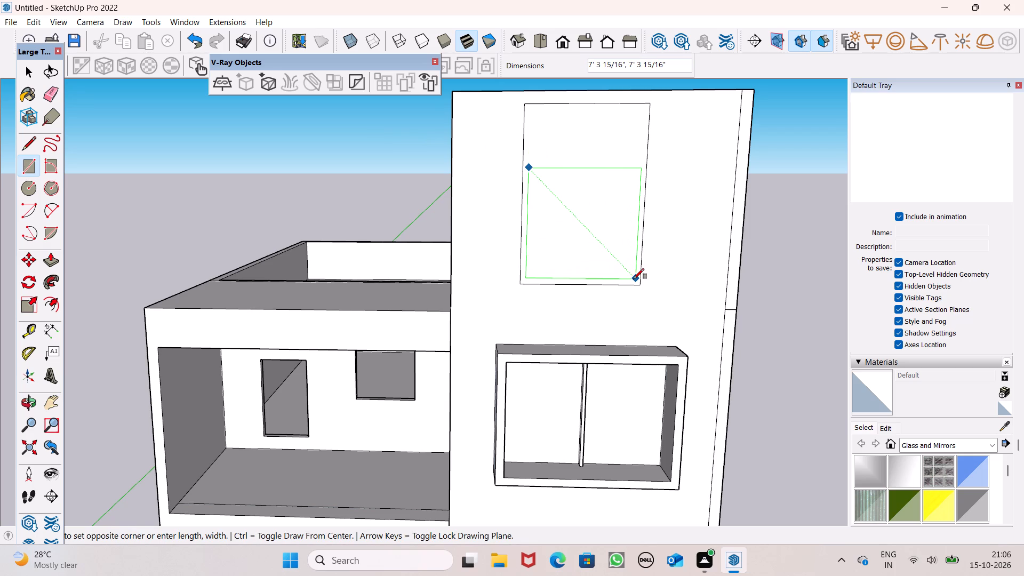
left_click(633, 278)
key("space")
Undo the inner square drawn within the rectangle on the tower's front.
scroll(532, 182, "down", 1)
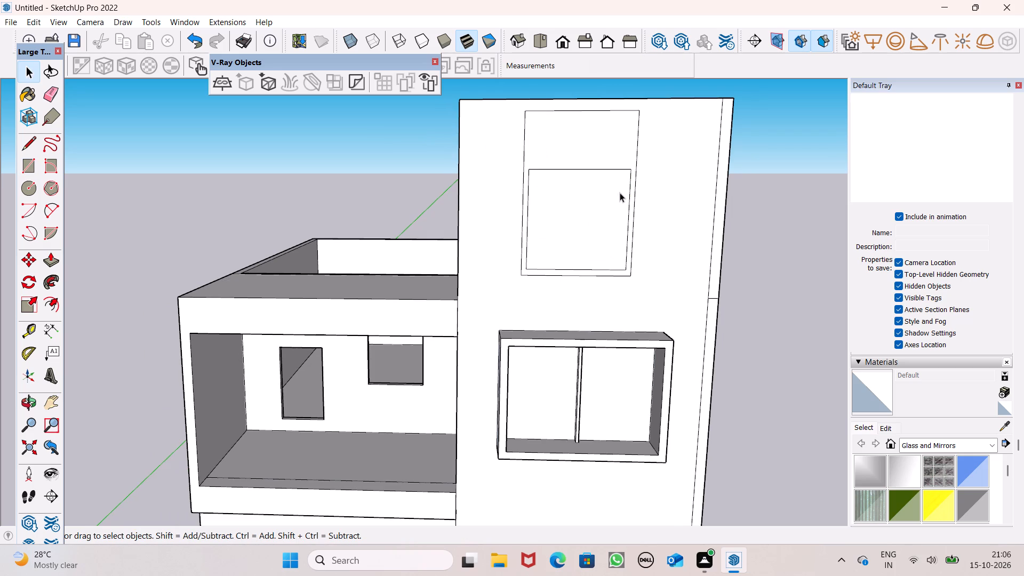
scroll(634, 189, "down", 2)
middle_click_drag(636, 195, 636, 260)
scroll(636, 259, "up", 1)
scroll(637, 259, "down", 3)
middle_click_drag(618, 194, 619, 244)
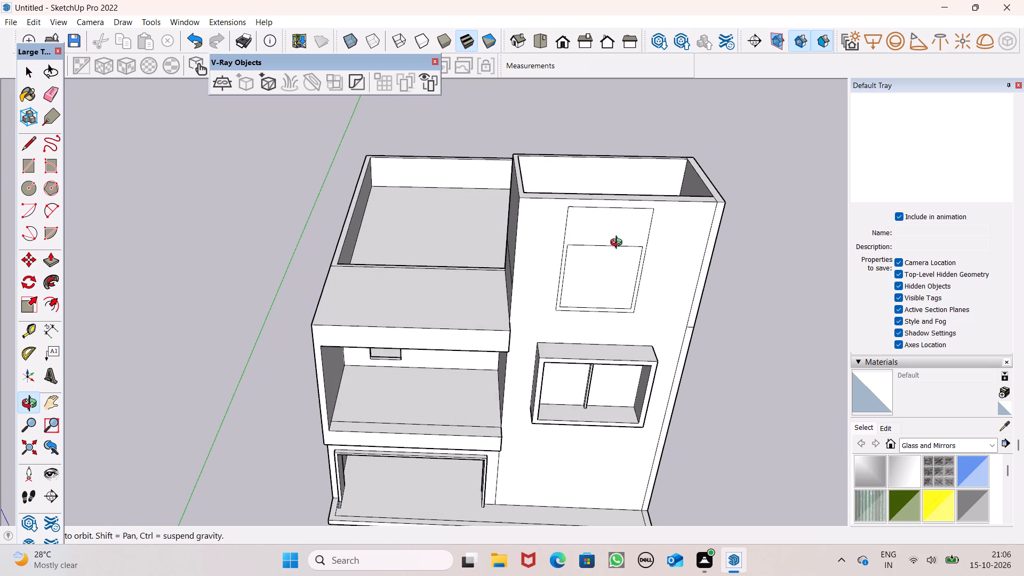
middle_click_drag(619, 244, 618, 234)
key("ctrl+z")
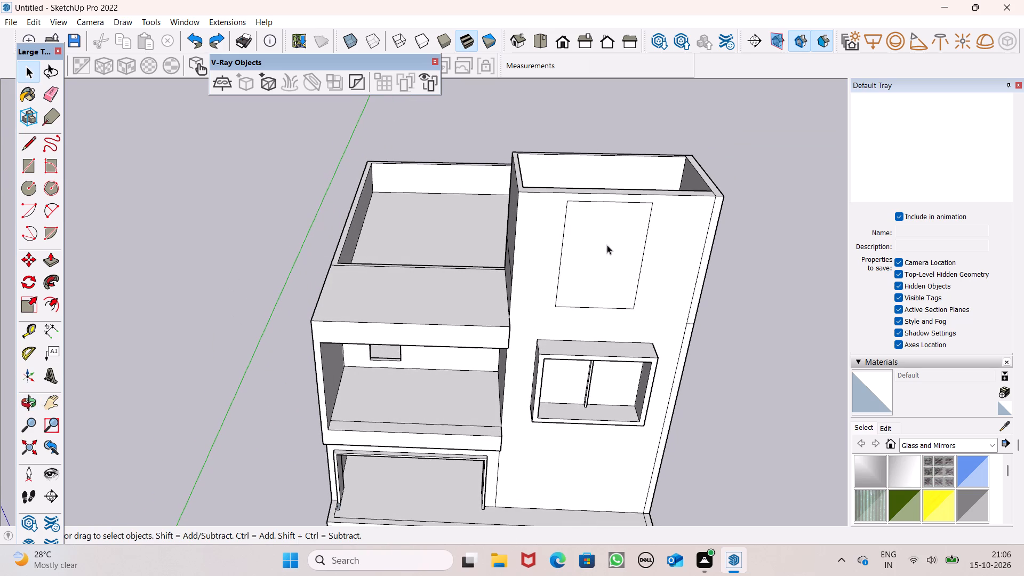
Pull the rectangle on the tower's front outward about 2' 6" with Push/Pull as a projecting panel.
left_click(53, 258)
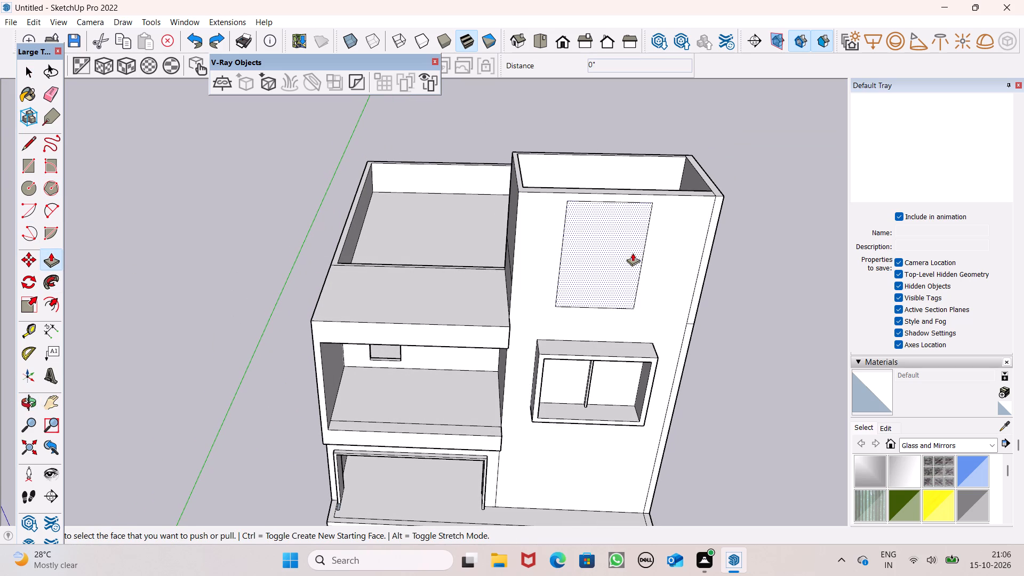
left_click_drag(626, 277, 630, 286)
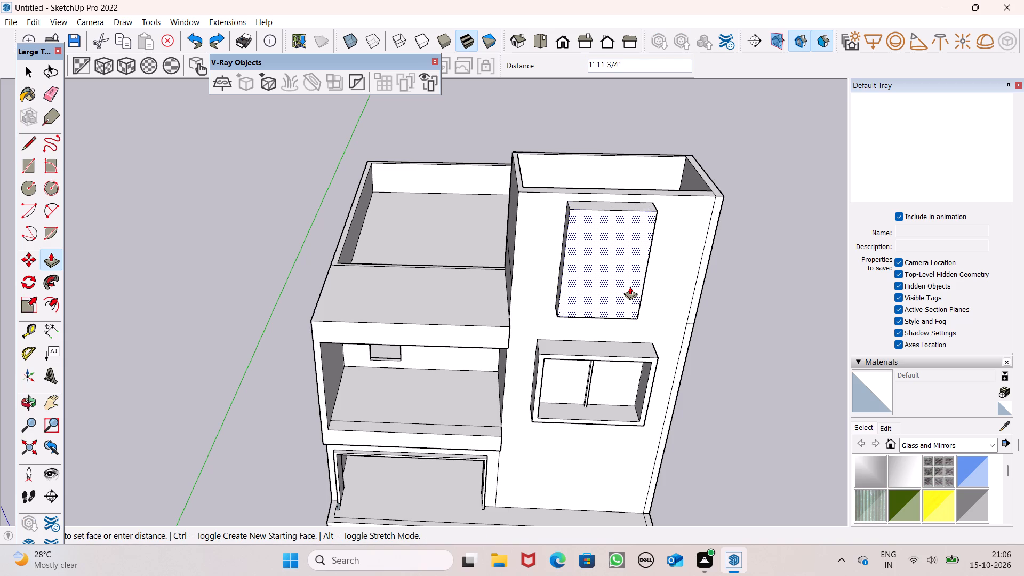
left_click_drag(630, 286, 630, 287)
left_click_drag(630, 287, 631, 289)
Raise the top face of the tower's front, back and inner side walls by about 5' 4 11/16" with Push/Pull.
middle_click_drag(630, 259, 565, 396)
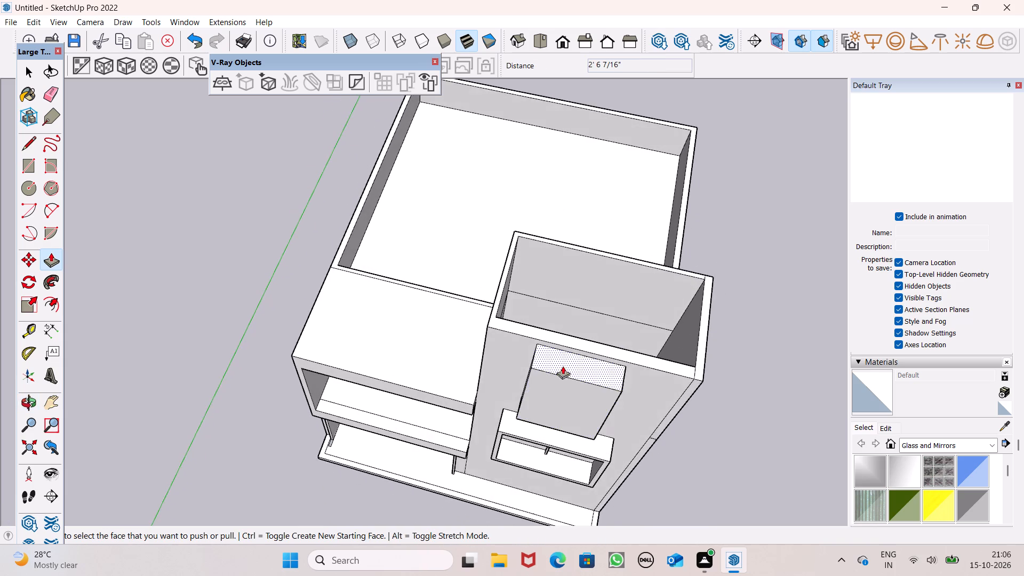
scroll(560, 338, "up", 3)
left_click_drag(555, 338, 565, 300)
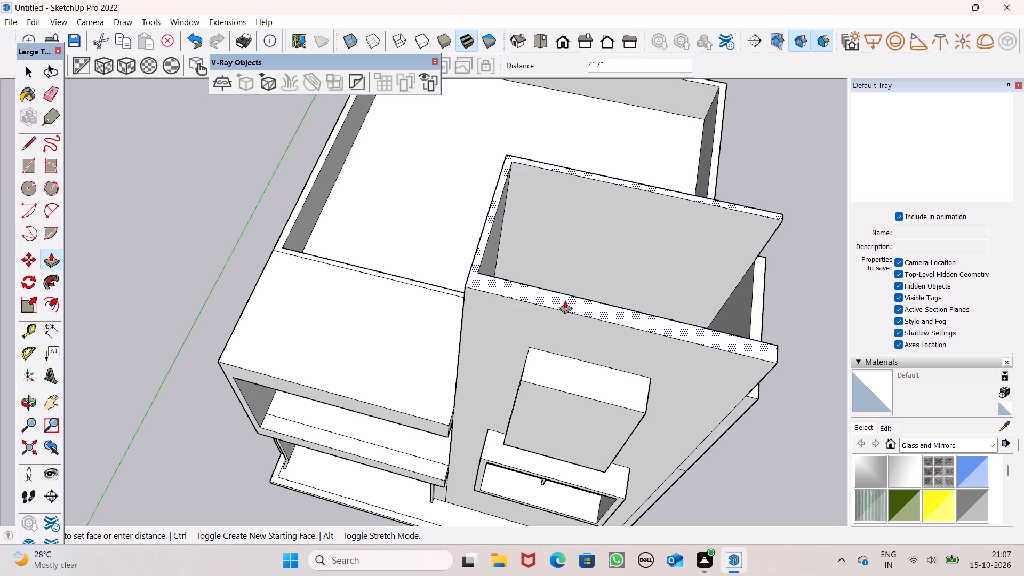
left_click_drag(565, 300, 566, 293)
Raise the top of the tower's outer side wall by 5' 4 11/16", level with the other tower walls.
scroll(636, 312, "down", 3)
middle_click_drag(691, 330, 456, 257)
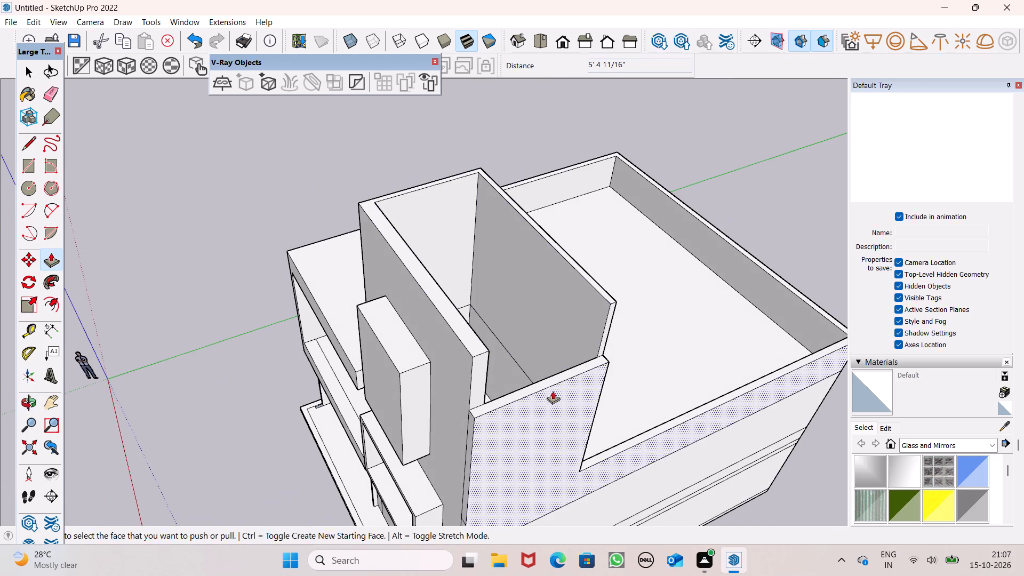
left_click_drag(545, 381, 455, 327)
Raise the projecting panel's top face about 6', near the tower's top, and a further 4' 7 5/8" above it with Push/Pull.
scroll(511, 265, "down", 5)
middle_click_drag(483, 322, 660, 223)
scroll(574, 266, "down", 2)
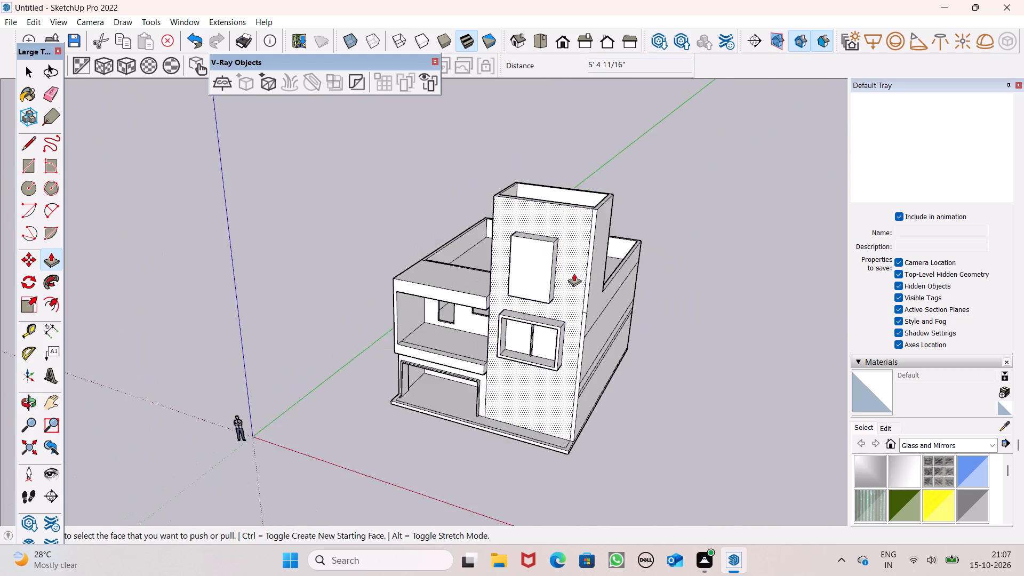
scroll(574, 273, "down", 2)
scroll(546, 169, "up", 8)
middle_click_drag(555, 245, 558, 238)
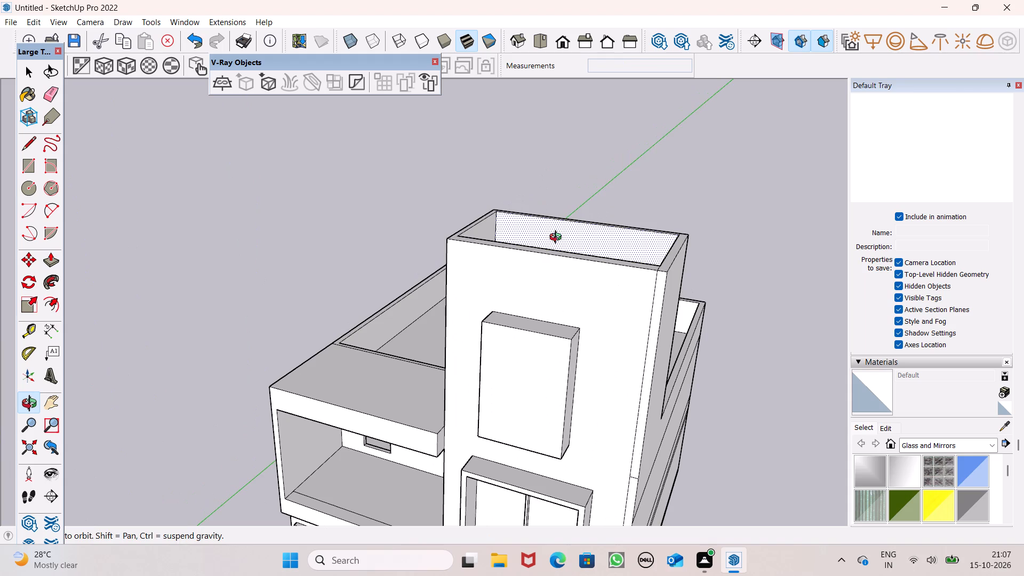
middle_click_drag(558, 238, 559, 236)
left_click_drag(536, 320, 559, 212)
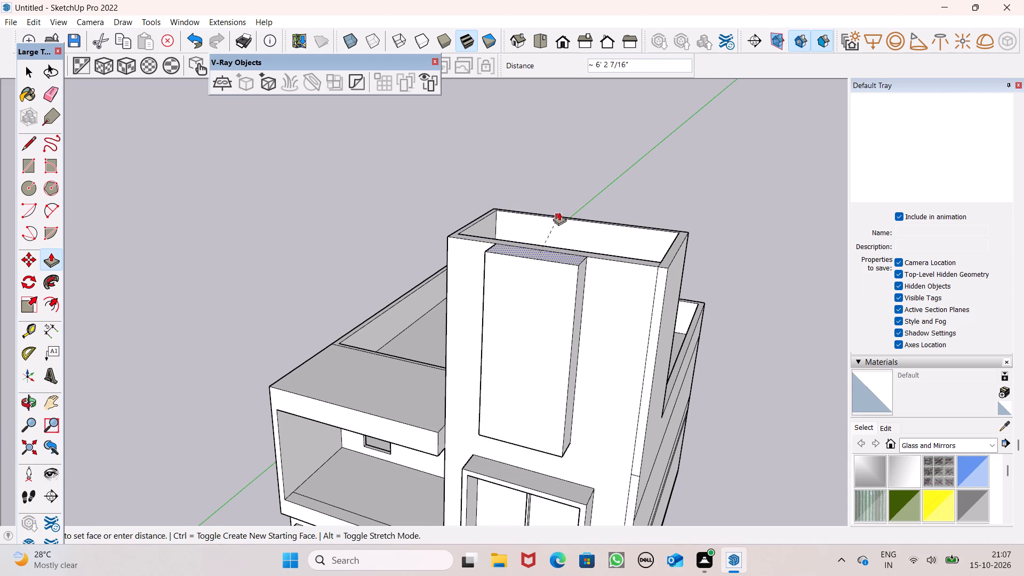
left_click_drag(559, 212, 556, 219)
left_click_drag(535, 251, 556, 209)
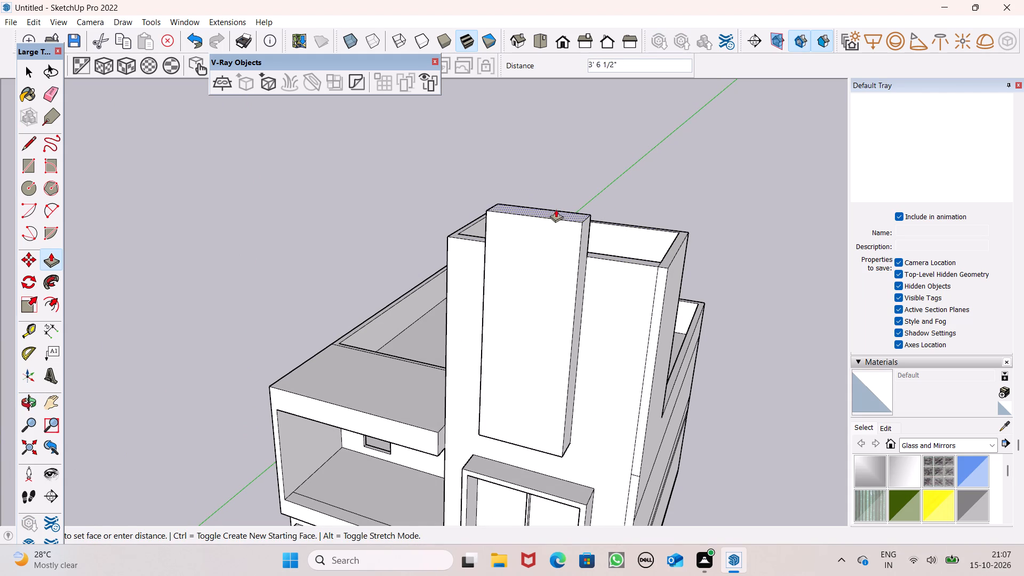
left_click_drag(556, 209, 560, 198)
scroll(591, 187, "down", 4)
middle_click_drag(611, 265, 701, 199)
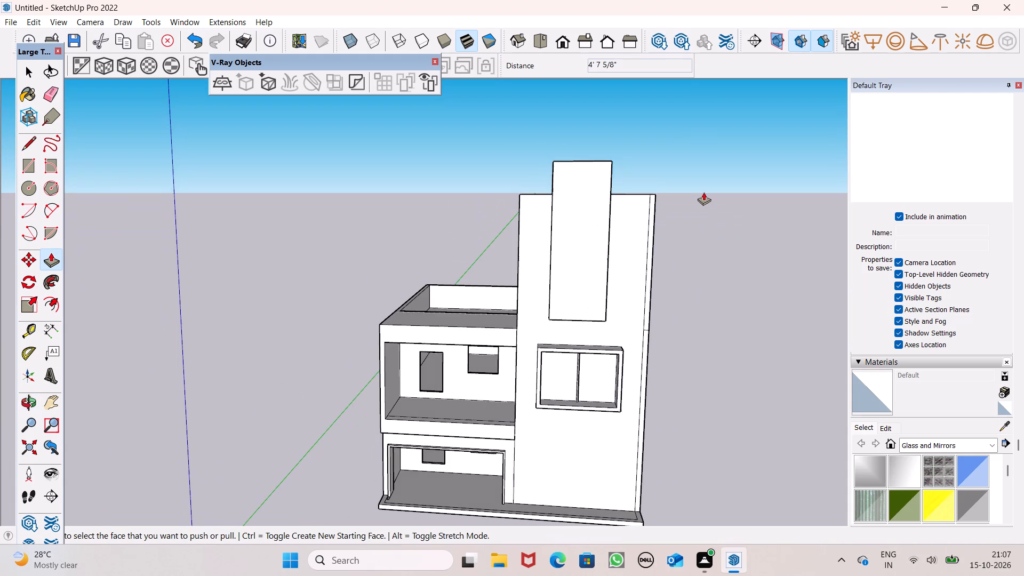
middle_click_drag(612, 243, 619, 209)
middle_click_drag(581, 302, 596, 235)
scroll(596, 236, "up", 1)
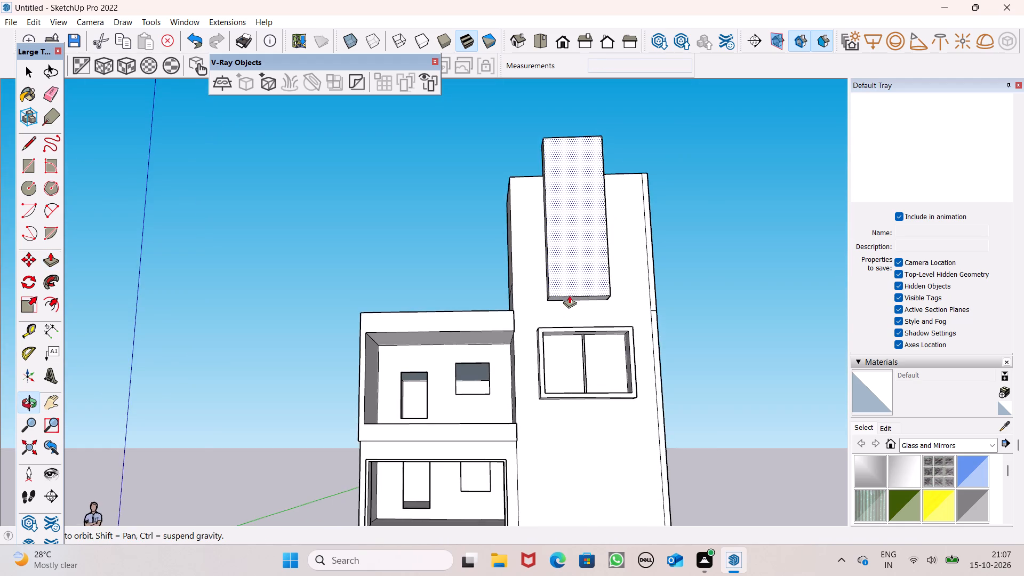
Shorten the projecting panel by pushing its bottom face up about 3' 8 1/2" with Push/Pull.
scroll(566, 296, "up", 6)
left_click_drag(570, 295, 573, 245)
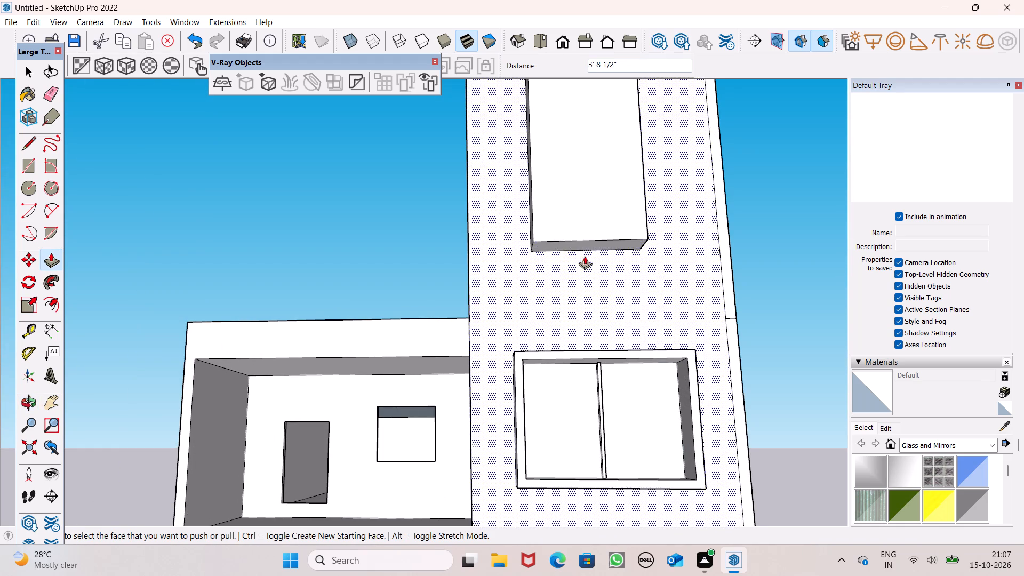
Examine the tower and its shortened projecting panel from the front, from above and at eye level.
scroll(657, 283, "down", 4)
scroll(652, 306, "up", 1)
scroll(639, 289, "down", 4)
middle_click_drag(648, 273, 644, 390)
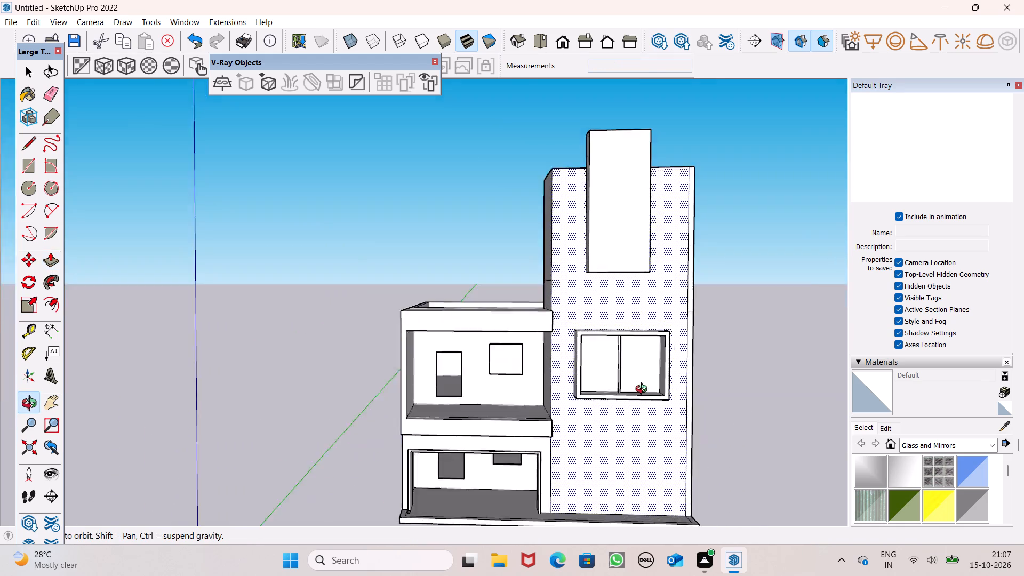
middle_click_drag(644, 390, 633, 463)
middle_click_drag(724, 301, 743, 286)
scroll(724, 301, "up", 1)
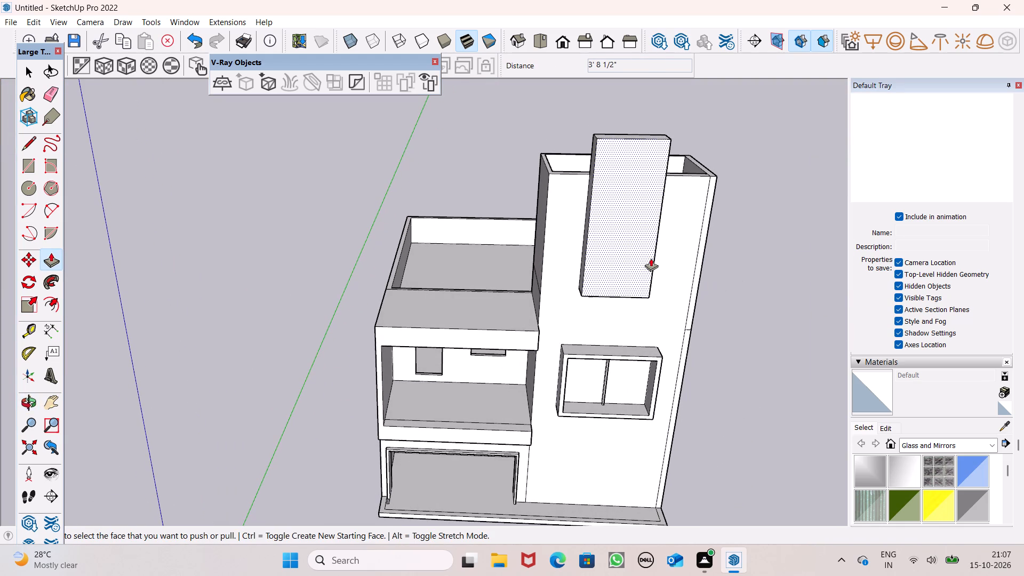
scroll(429, 224, "down", 3)
middle_click_drag(528, 282, 518, 243)
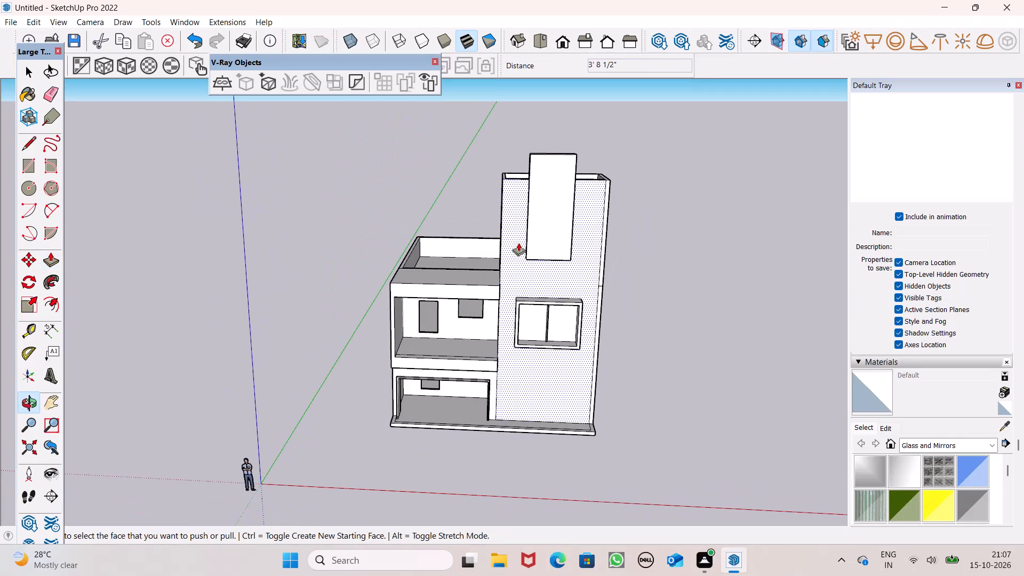
middle_click_drag(599, 241, 596, 173)
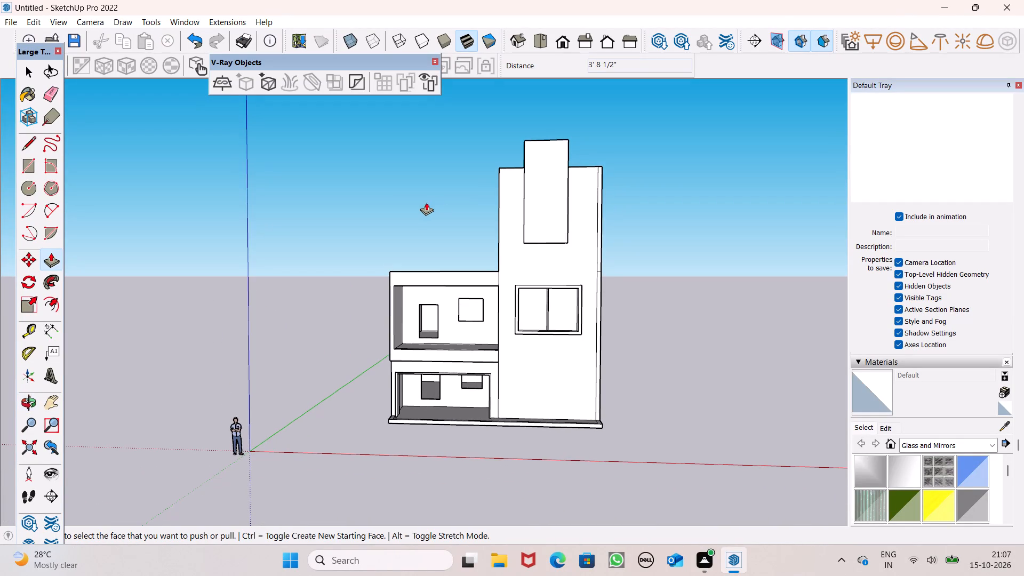
scroll(542, 208, "up", 2)
middle_click_drag(545, 230, 547, 194)
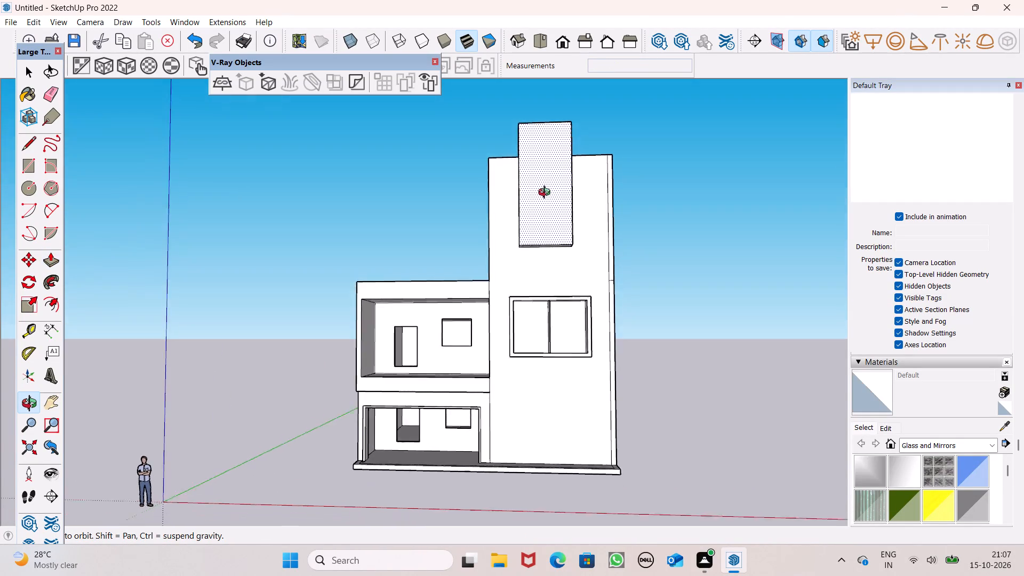
middle_click_drag(547, 194, 589, 356)
key("space")
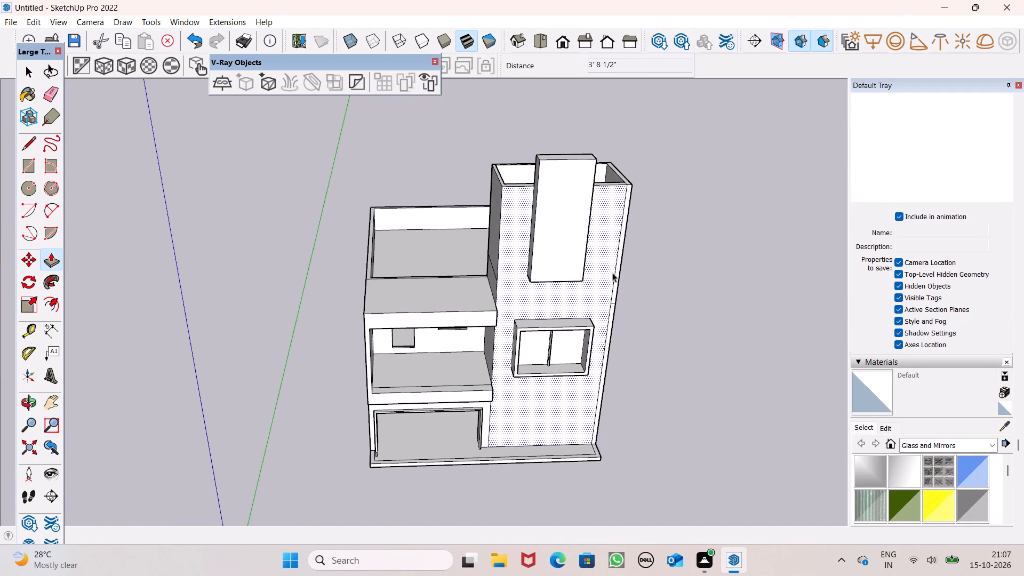
Draw a rectangle about 9' 8" by 6' 10" on the lower part of the projecting panel's front face.
scroll(557, 256, "up", 1)
scroll(623, 158, "up", 1)
scroll(567, 202, "up", 3)
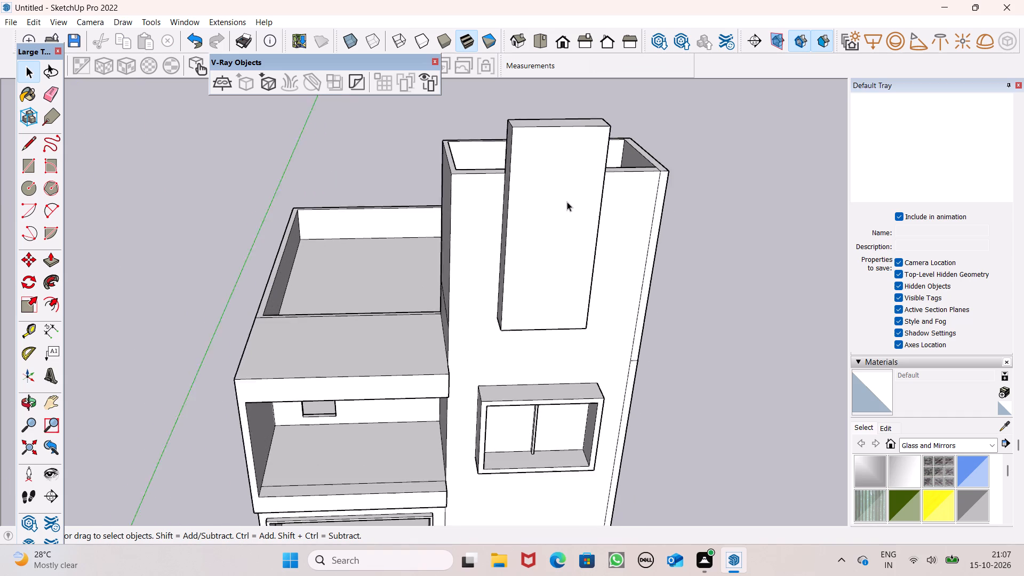
scroll(567, 202, "up", 1)
middle_click_drag(568, 212, 563, 222)
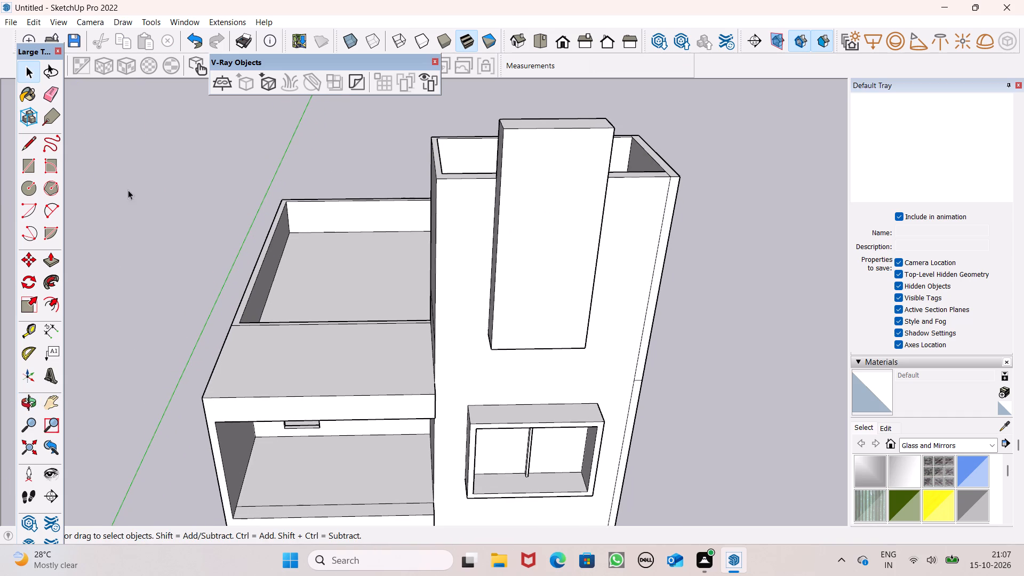
left_click(23, 167)
middle_click_drag(582, 284, 590, 266)
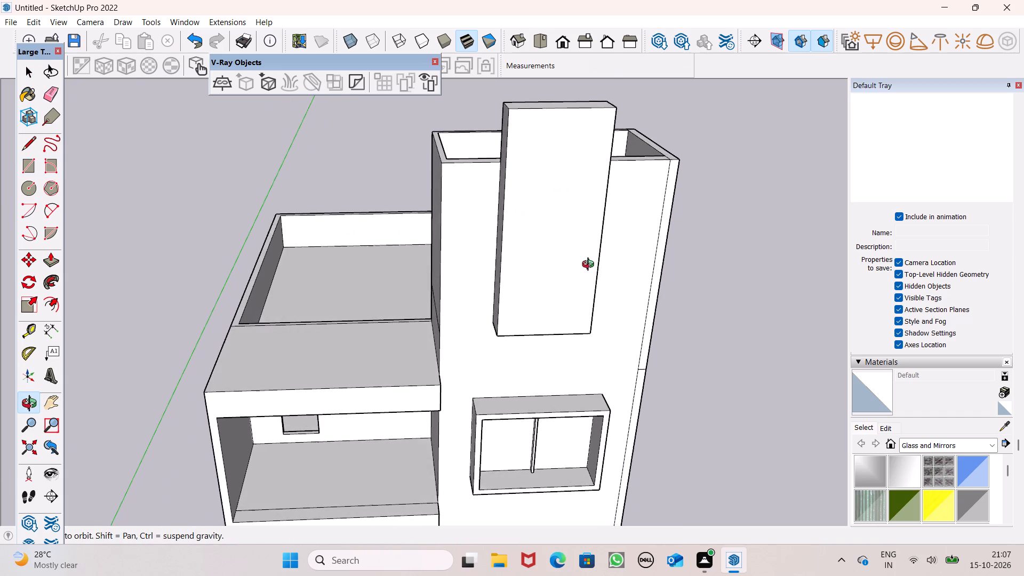
middle_click_drag(590, 266, 590, 265)
scroll(590, 265, "up", 2)
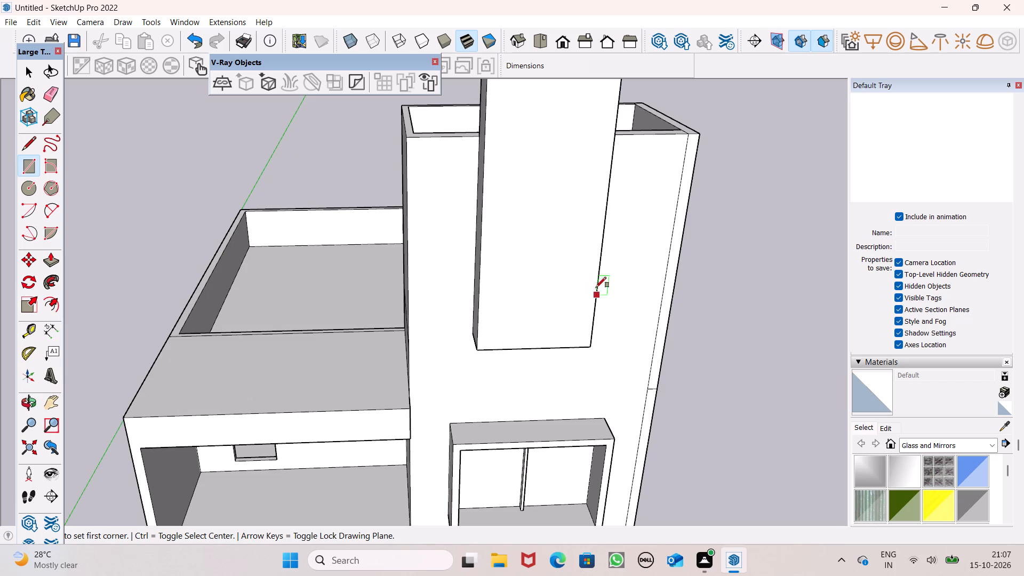
scroll(591, 291, "down", 1)
middle_click_drag(634, 303, 638, 254)
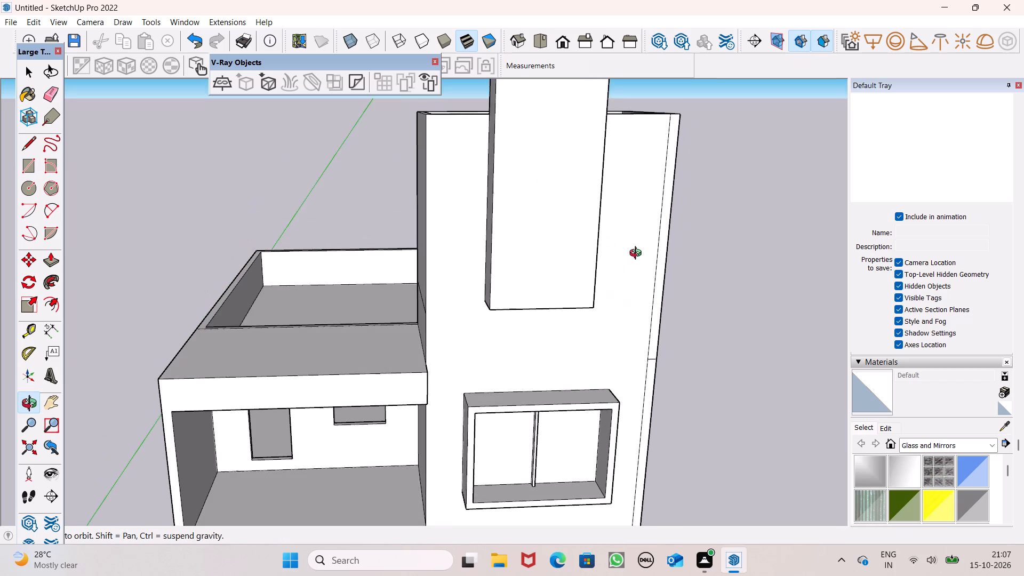
middle_click_drag(638, 254, 634, 254)
scroll(547, 182, "up", 1)
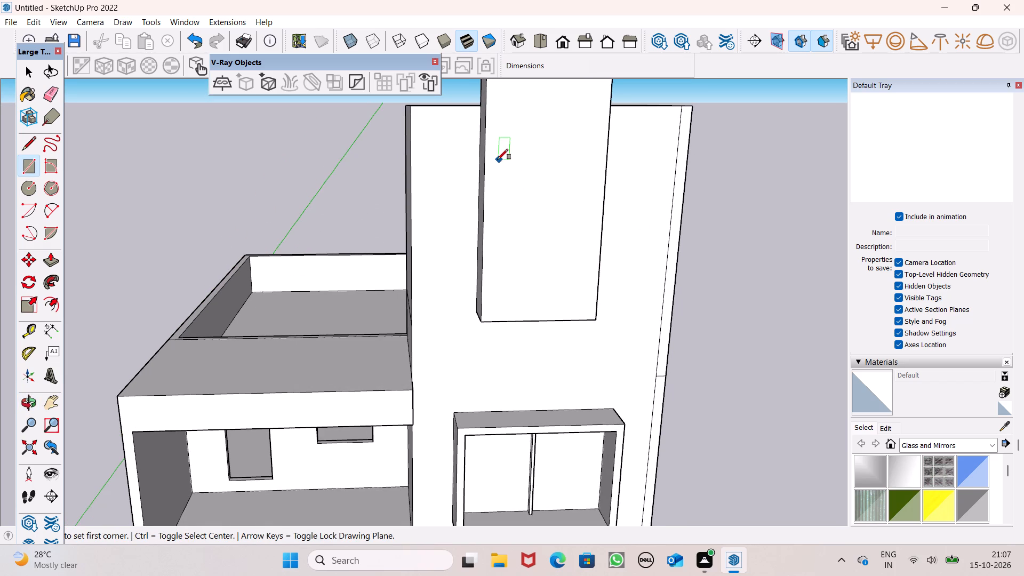
scroll(461, 180, "down", 2)
scroll(499, 172, "up", 3)
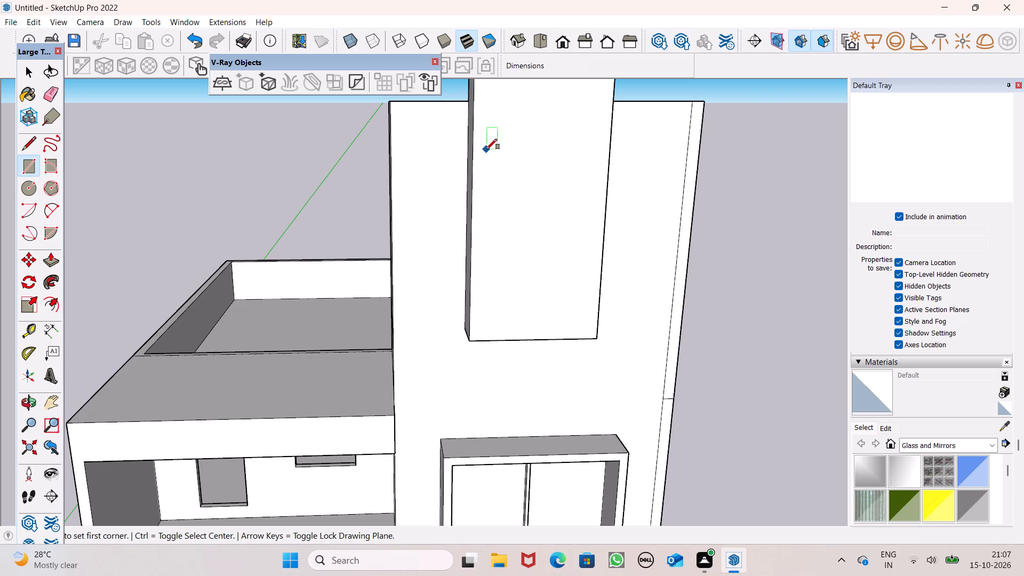
left_click(485, 176)
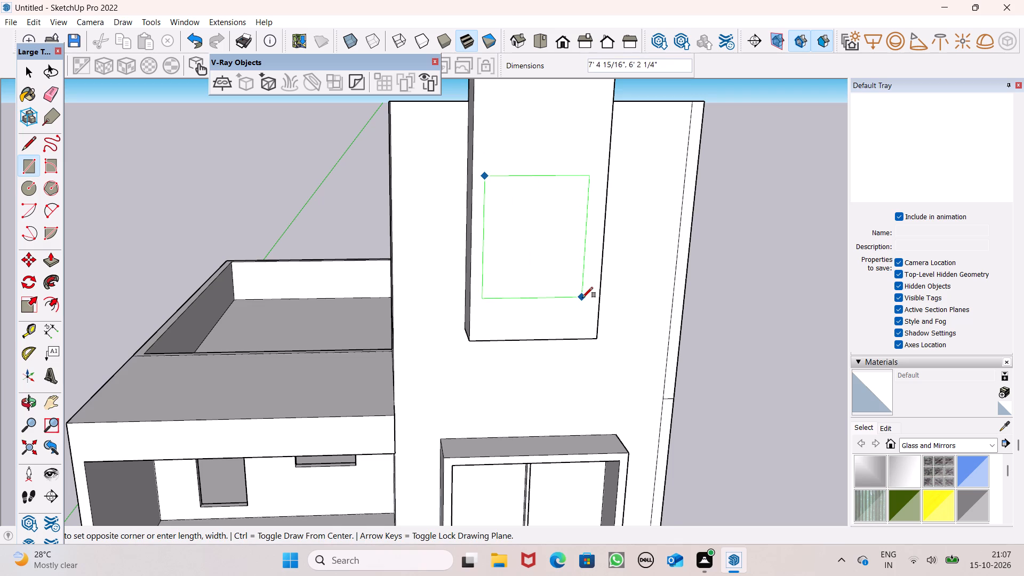
left_click(589, 328)
scroll(441, 290, "down", 1)
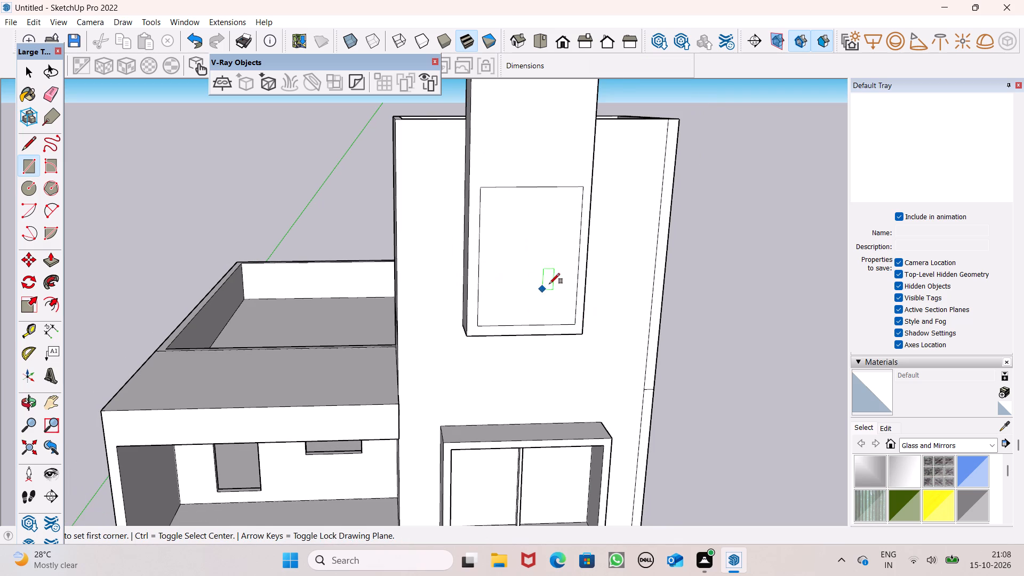
Recess the rectangle into the projecting panel's front with Push/Pull, then adjust the recess's upper inside face.
key("space")
left_click(45, 267)
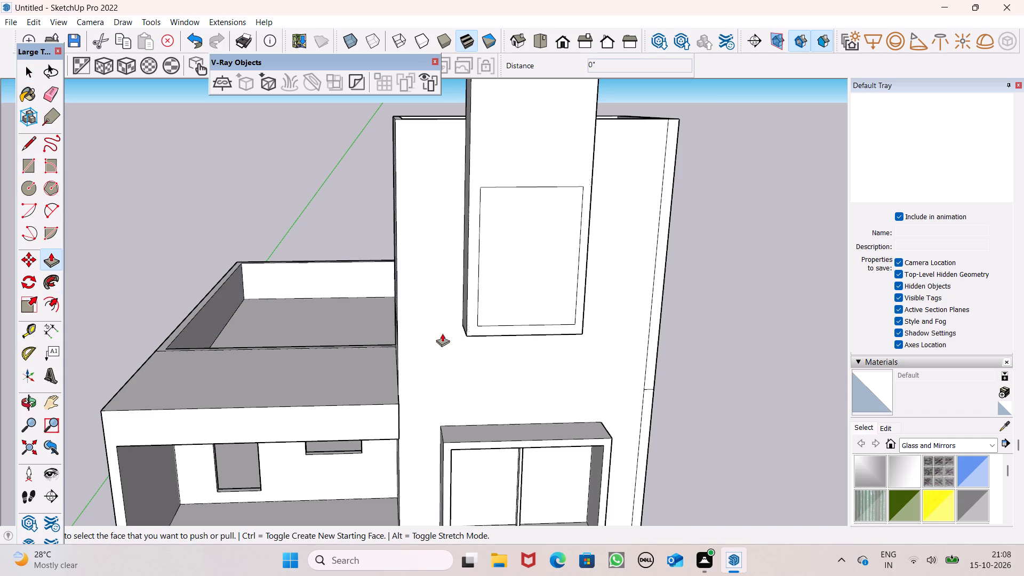
left_click_drag(493, 323, 493, 315)
middle_click_drag(539, 277, 515, 161)
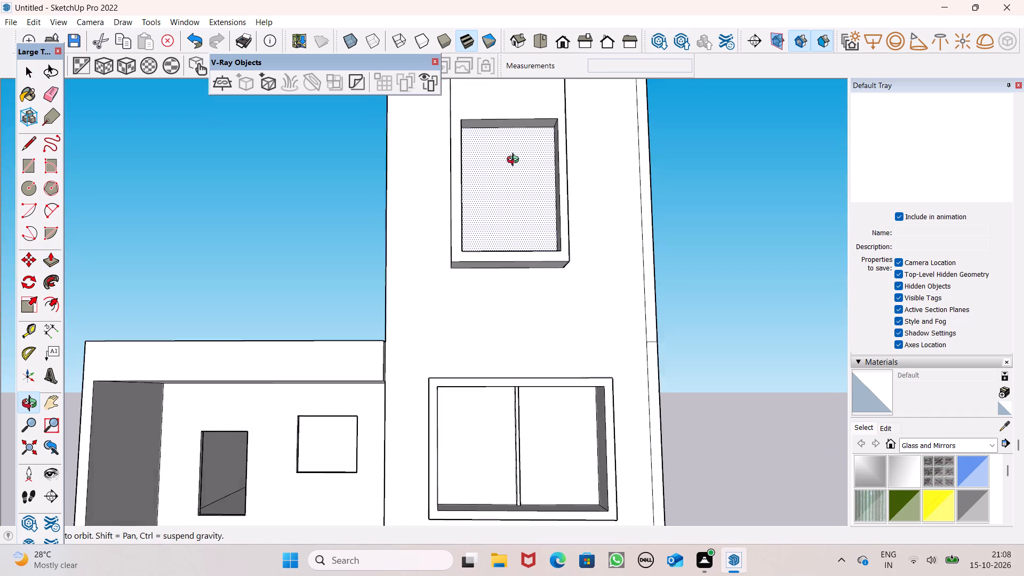
middle_click_drag(515, 161, 513, 150)
scroll(515, 161, "up", 1)
left_click_drag(501, 113, 502, 129)
scroll(515, 138, "down", 5)
middle_click_drag(527, 234, 553, 399)
key("space")
Draw a strip rectangle about 9" by 11' 2 13/16" across the tower's terrace-side wall, just below its top.
scroll(623, 154, "down", 2)
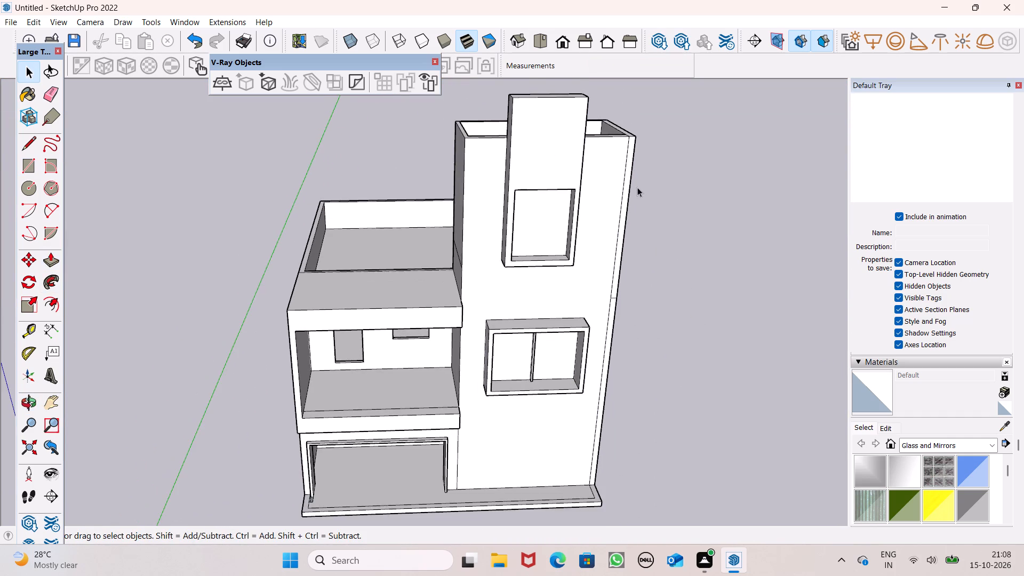
middle_click_drag(637, 188, 722, 252)
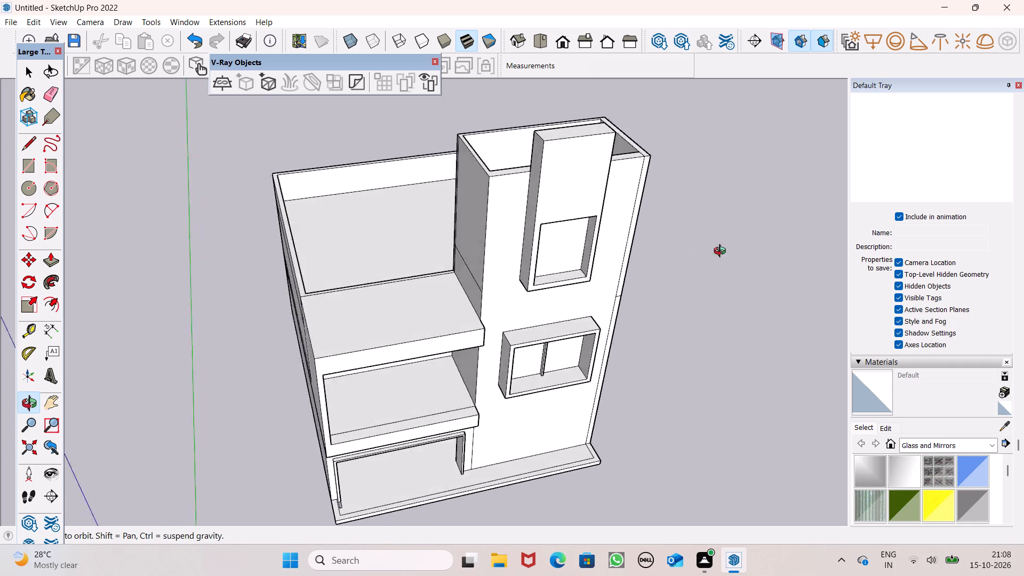
middle_click_drag(722, 252, 802, 243)
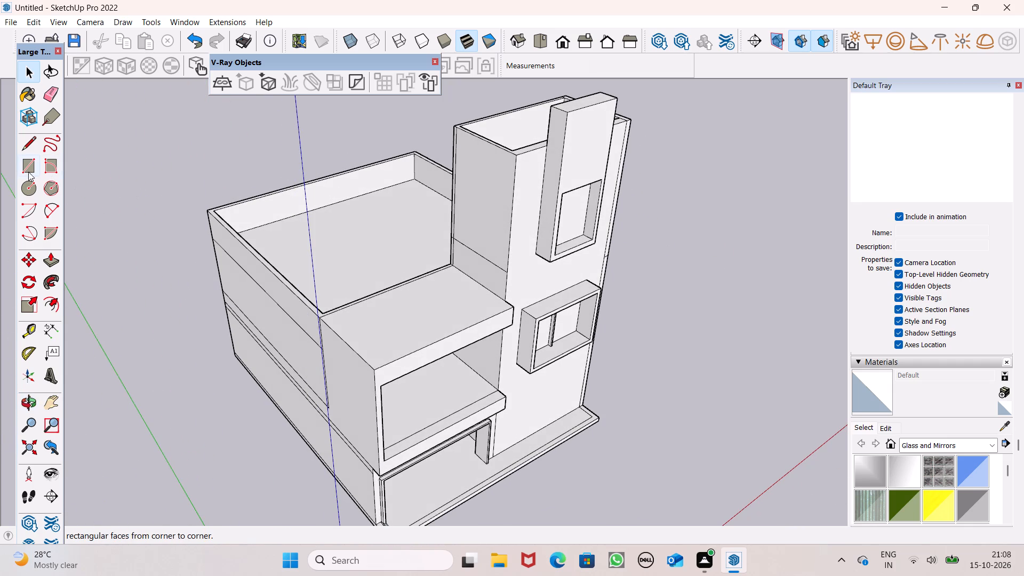
left_click(35, 169)
middle_click_drag(319, 237, 485, 241)
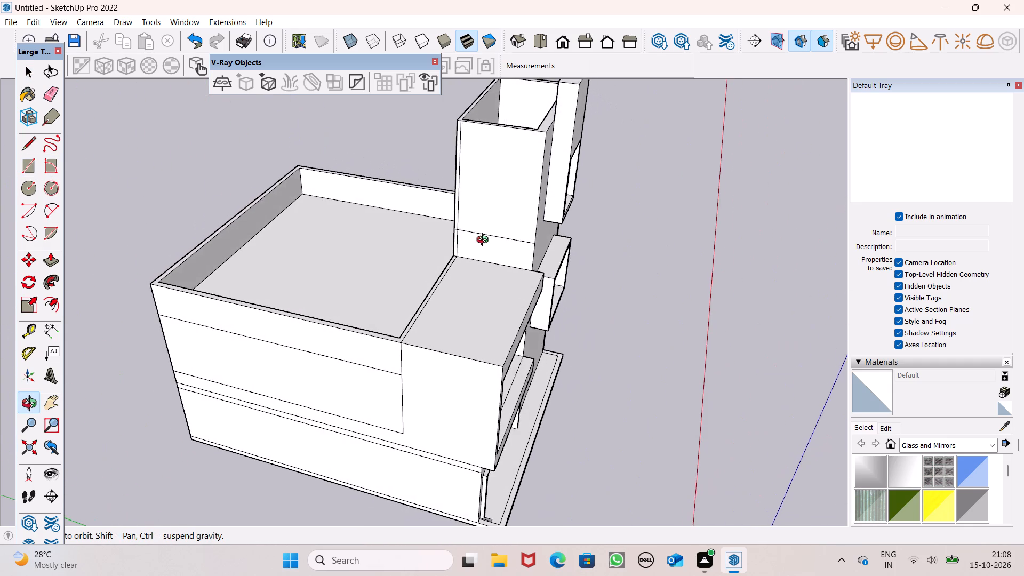
middle_click_drag(485, 241, 477, 254)
scroll(510, 163, "up", 6)
scroll(455, 153, "down", 4)
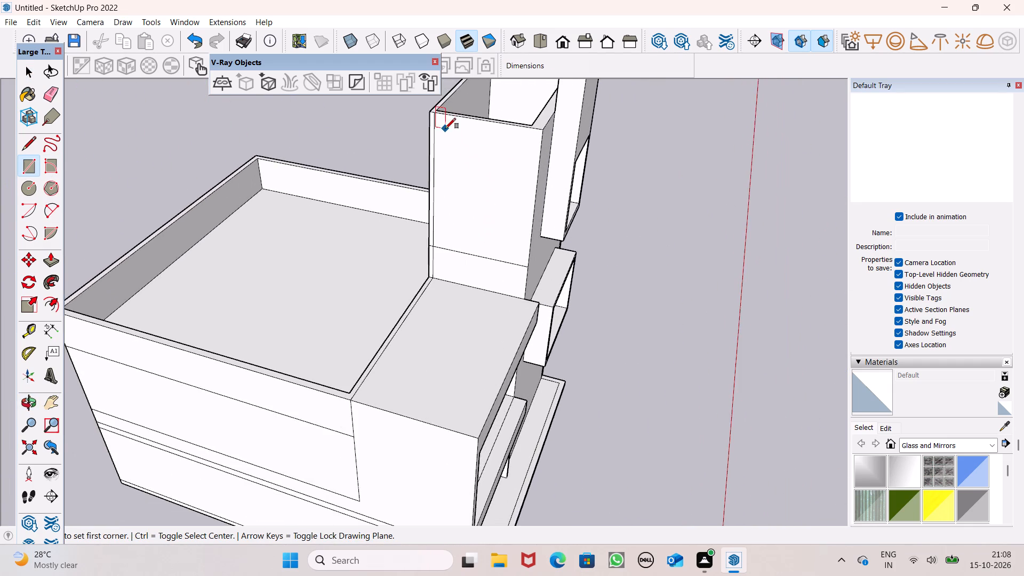
scroll(445, 129, "up", 3)
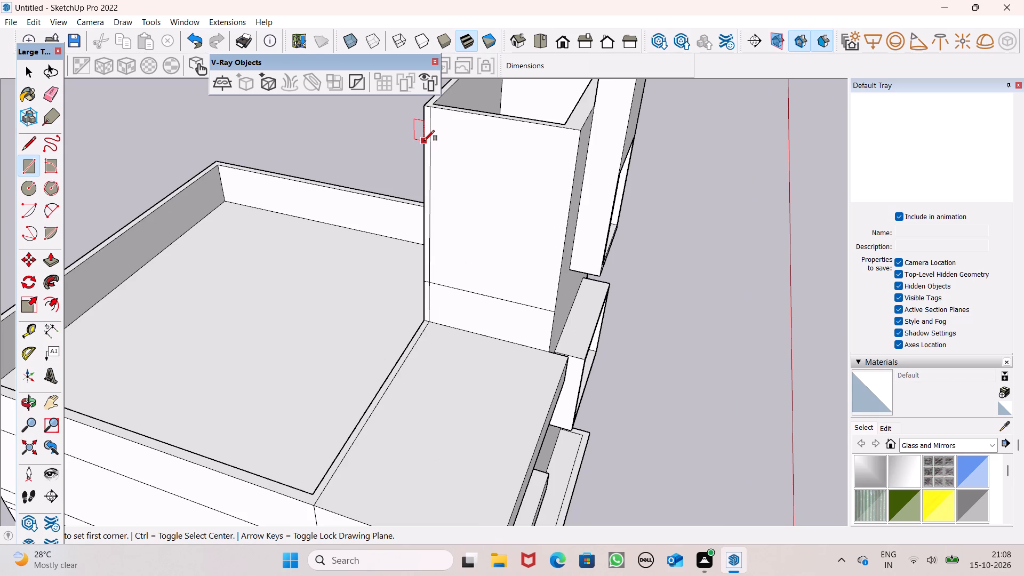
left_click(424, 141)
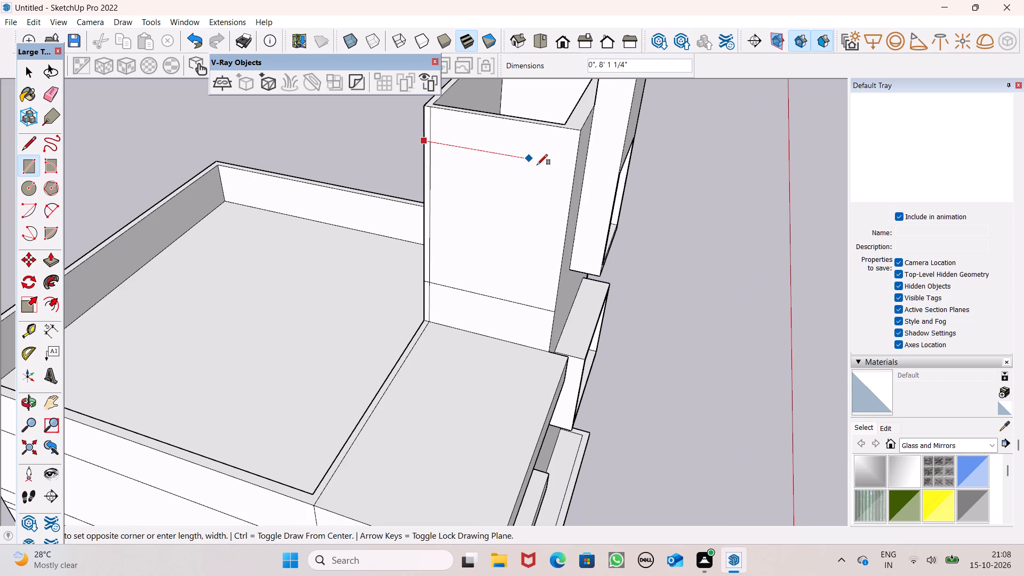
left_click(572, 177)
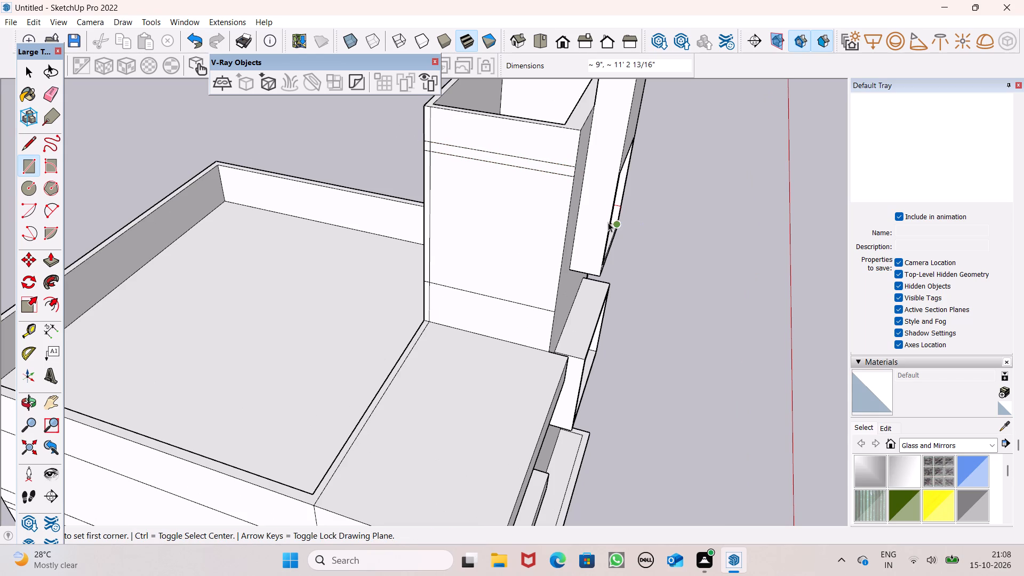
Erase the short vertical edge that divides the strip near the tower's back corner.
key("space")
middle_click_drag(441, 174, 469, 177)
left_click(54, 97)
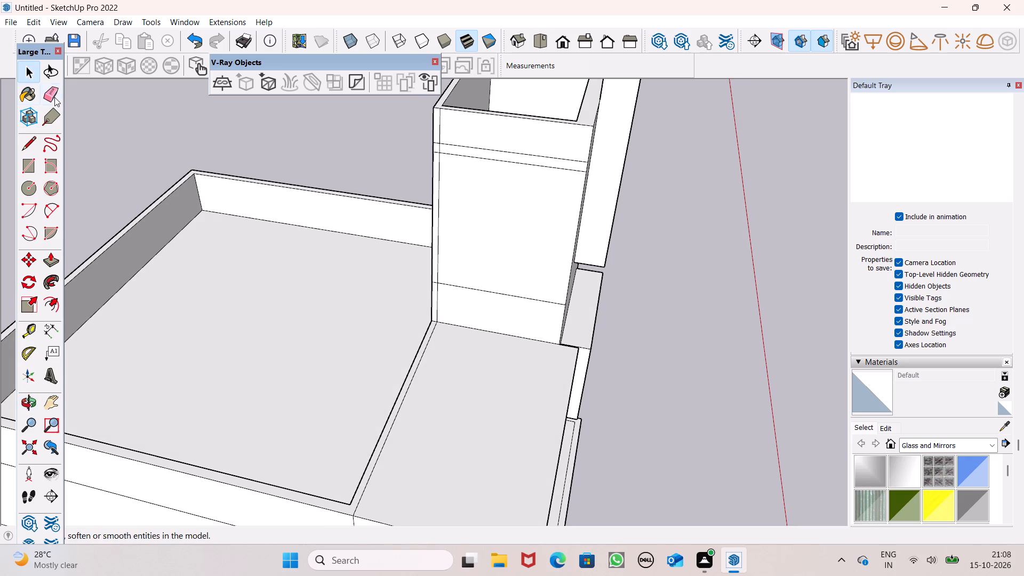
scroll(405, 165, "up", 6)
left_click_drag(463, 137, 451, 134)
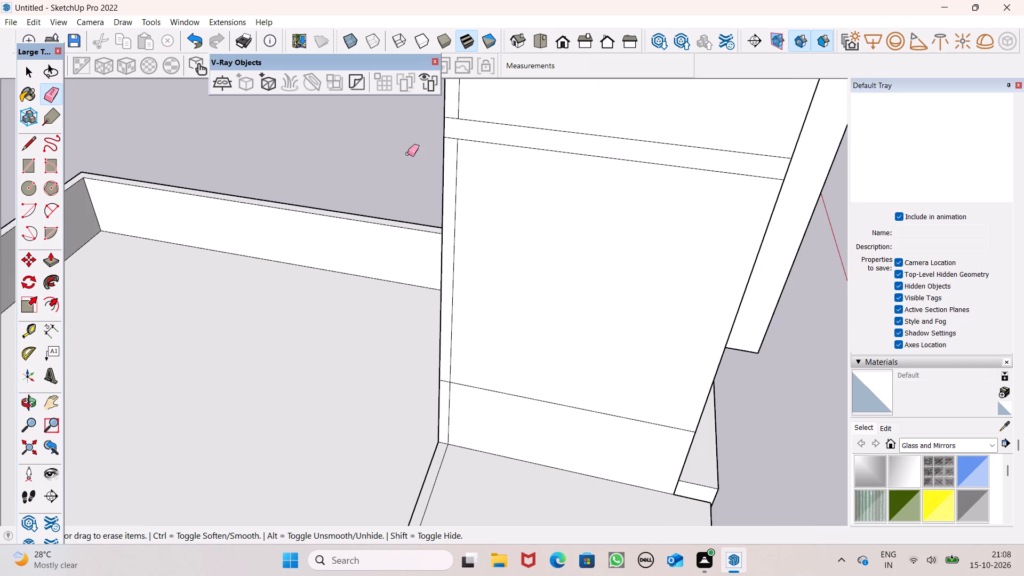
Pull the strip on the tower's terrace-side wall outward about 1' 5/8" as a projecting ledge.
key("space")
left_click_drag(51, 262, 52, 257)
scroll(290, 180, "down", 3)
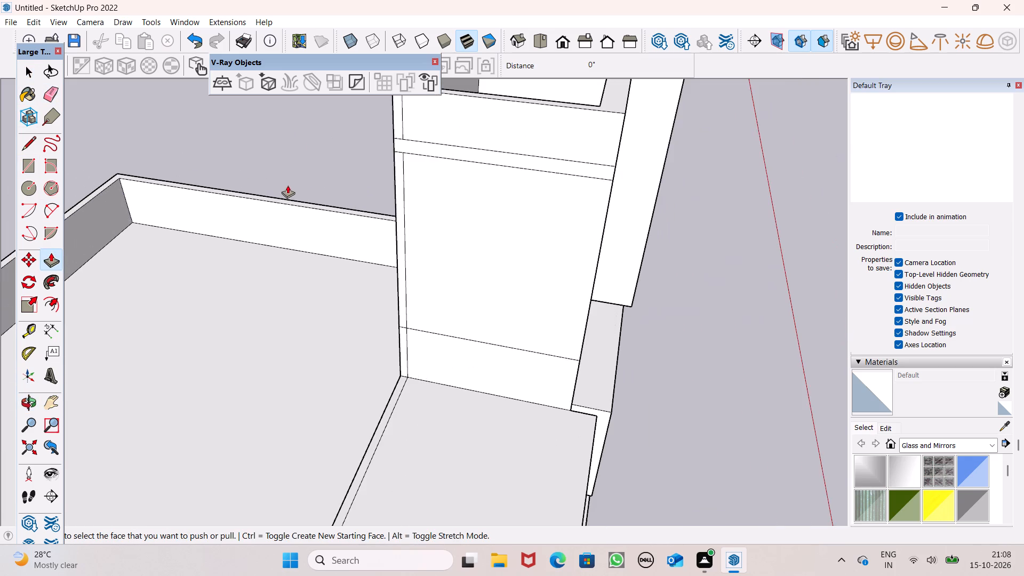
middle_click_drag(418, 204, 279, 235)
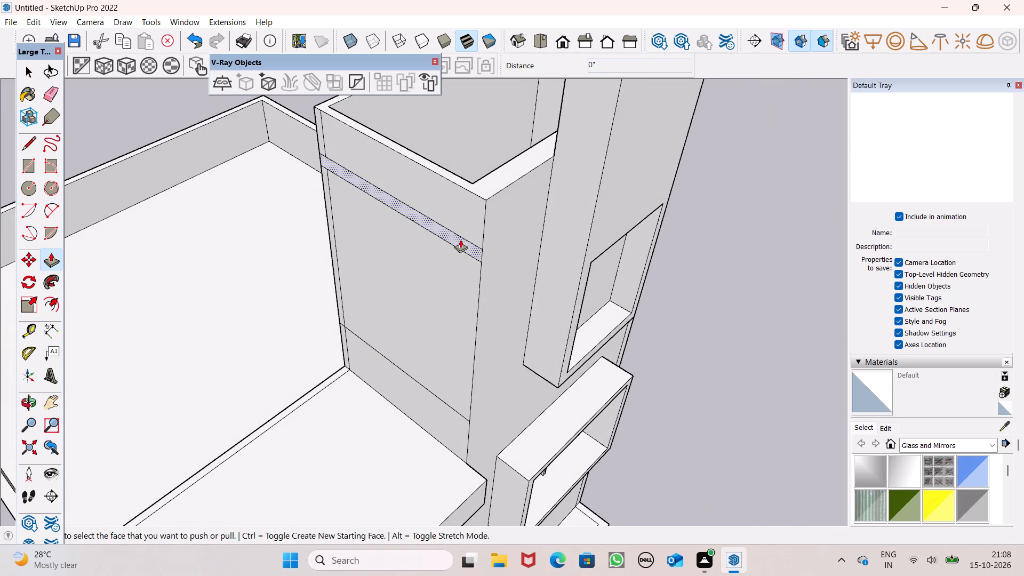
left_click_drag(460, 241, 450, 259)
Draw a horizontal line from the ledge's top corner across the tower's front, interrupted by the projecting panel, with the far segment about 6' 5 5/8".
scroll(484, 203, "down", 1)
middle_click_drag(513, 230, 486, 230)
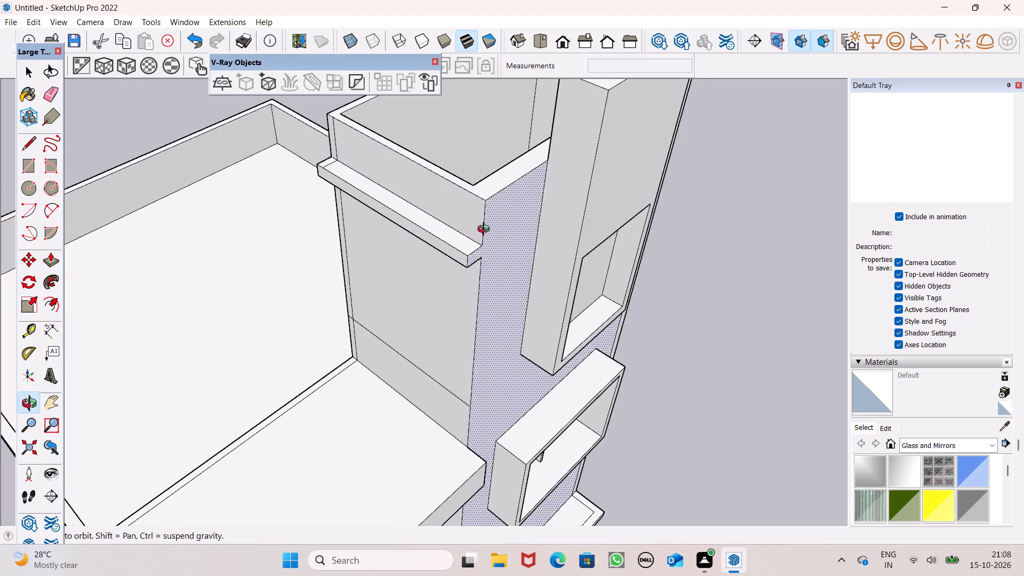
middle_click_drag(486, 230, 369, 167)
middle_click_drag(436, 187, 368, 185)
scroll(368, 189, "up", 1)
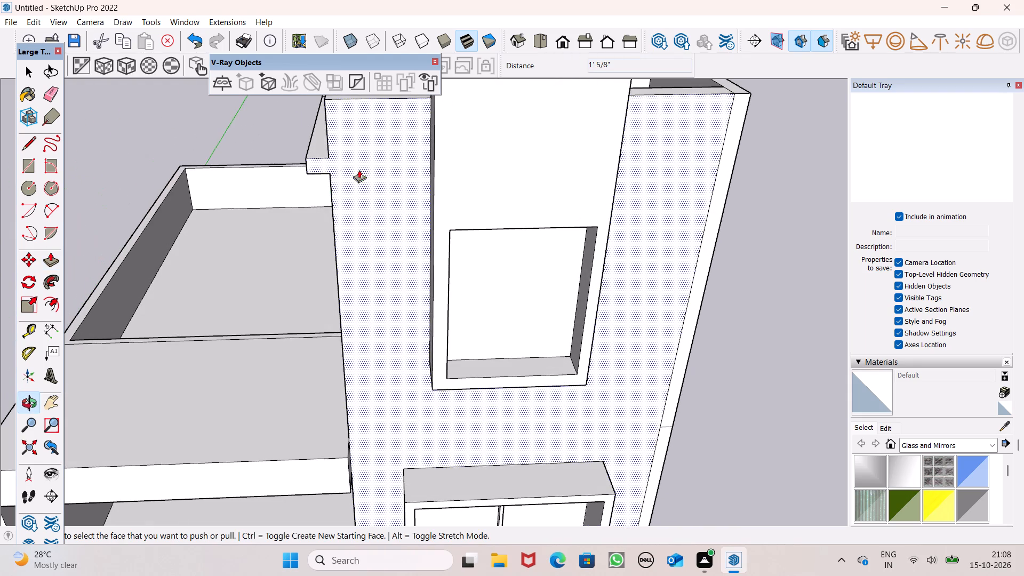
left_click(29, 147)
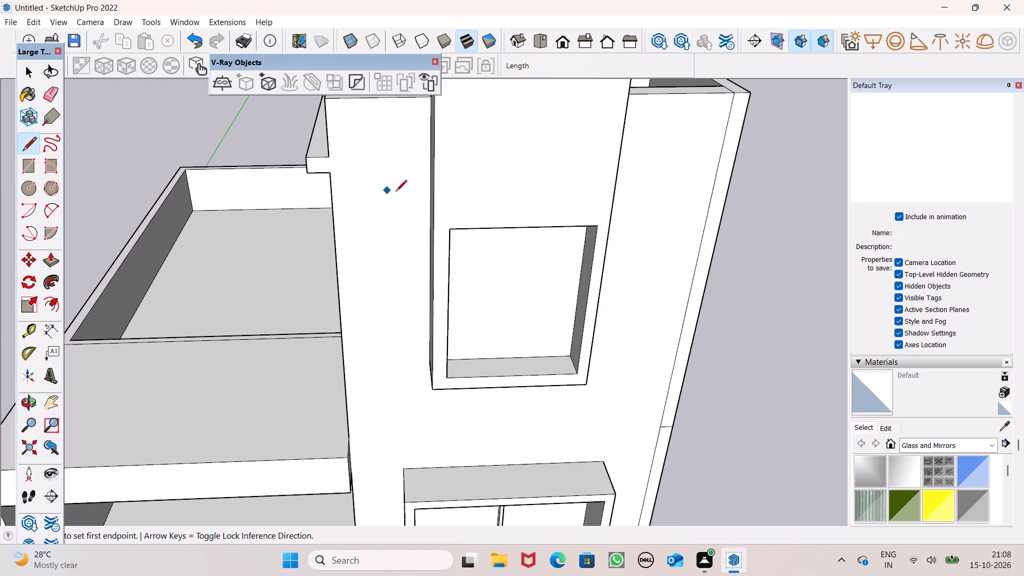
scroll(348, 154, "up", 4)
left_click_drag(323, 161, 344, 159)
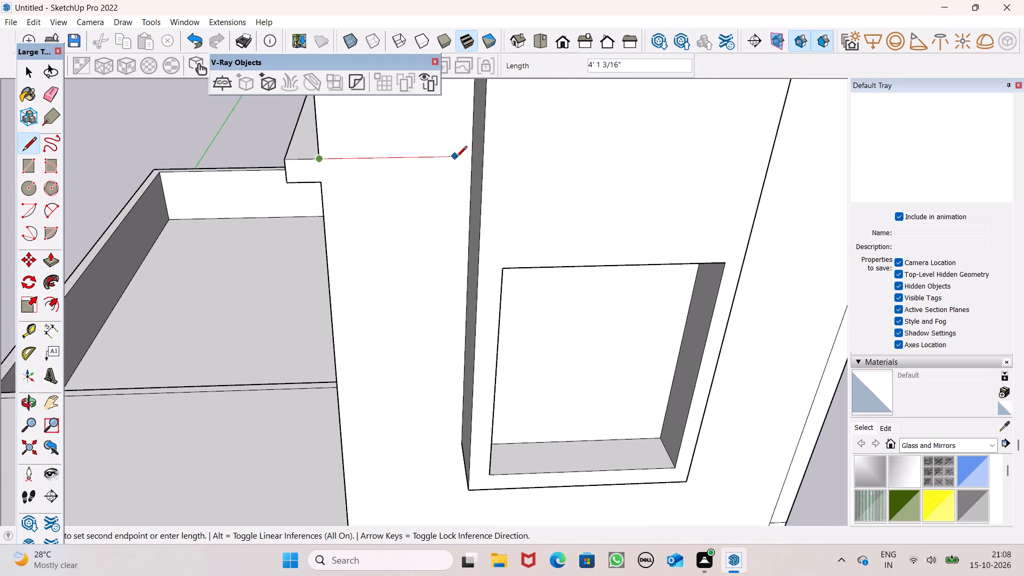
left_click(470, 153)
scroll(307, 175, "down", 5)
middle_click_drag(545, 194, 442, 189)
left_click(462, 171)
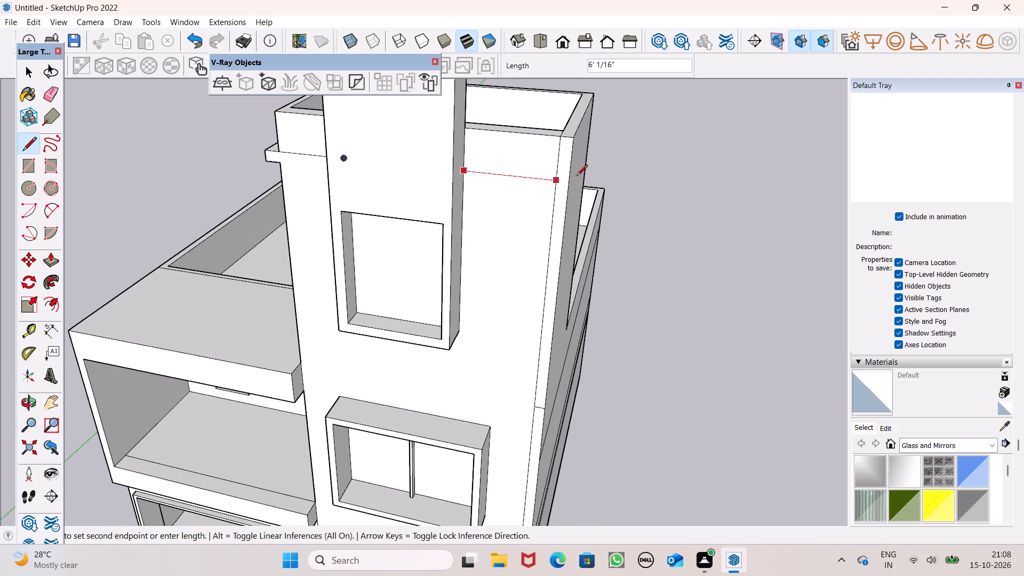
scroll(574, 183, "up", 1)
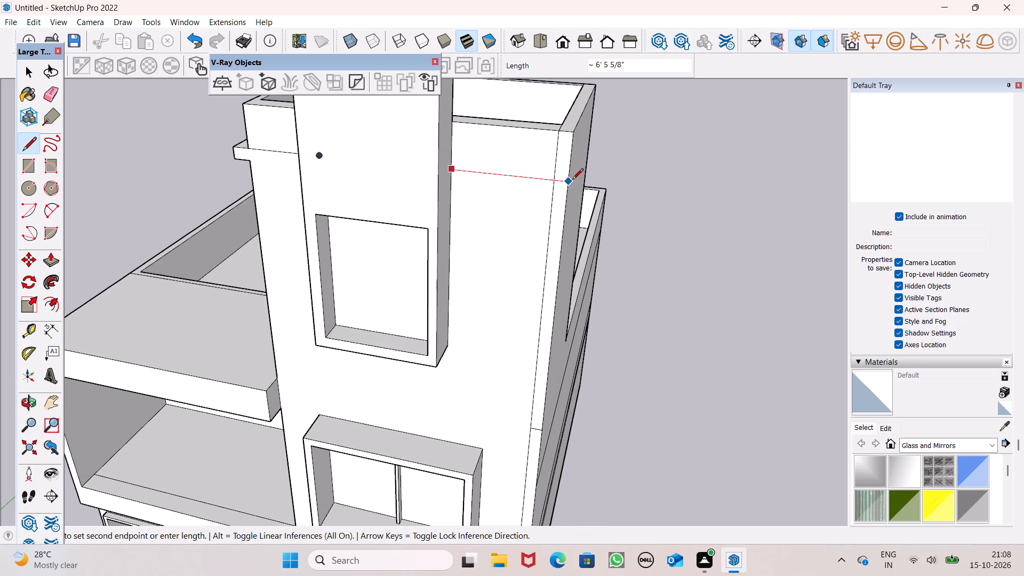
left_click(572, 180)
Draw a matching line from the ledge's bottom corner across the tower's front on both sides of the panel, far segment about 6' 5 5/8".
scroll(502, 141, "down", 4)
middle_click_drag(476, 182, 575, 164)
scroll(397, 156, "up", 2)
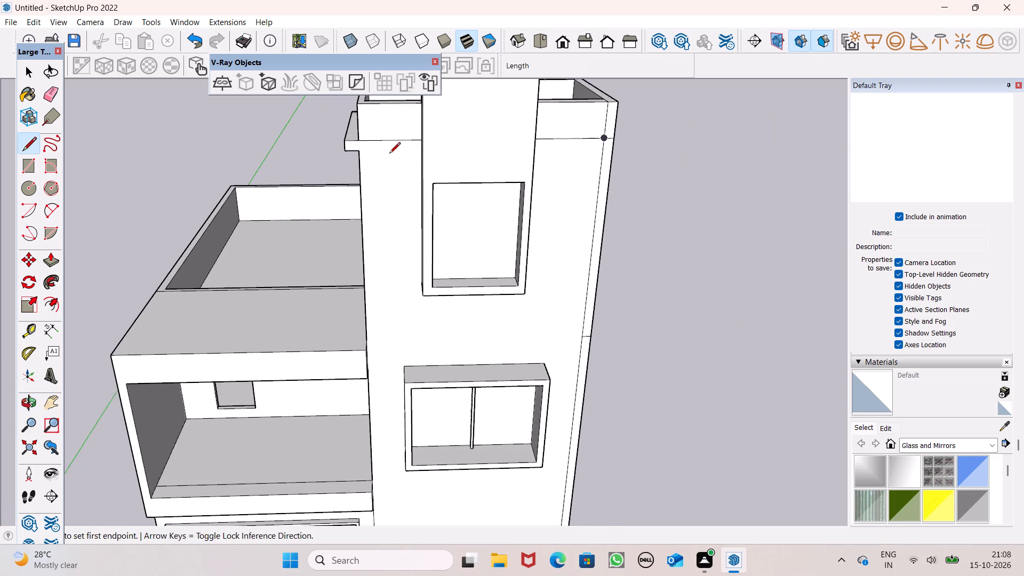
scroll(389, 154, "up", 1)
left_click(350, 149)
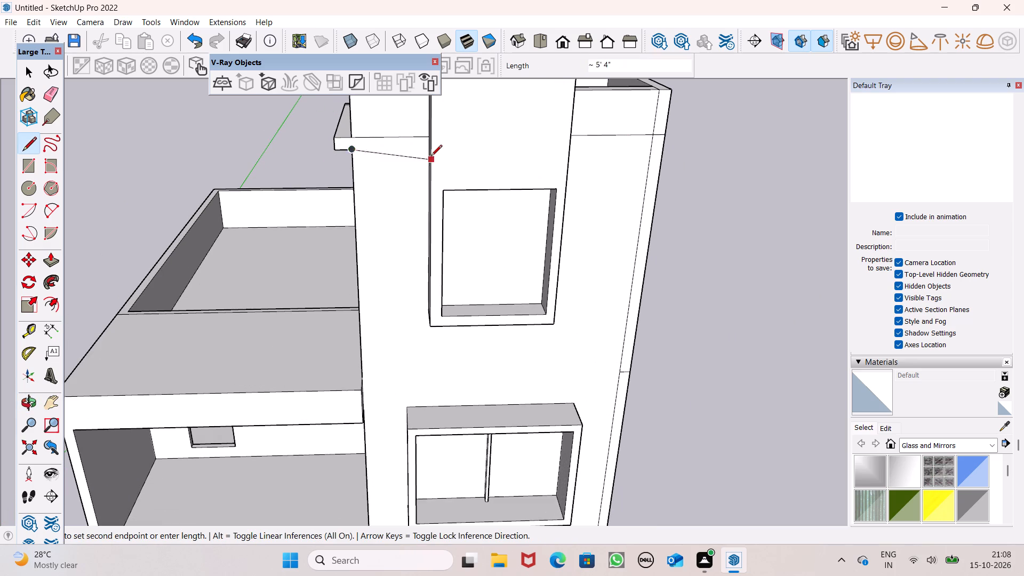
middle_click_drag(411, 151, 457, 163)
scroll(458, 163, "up", 4)
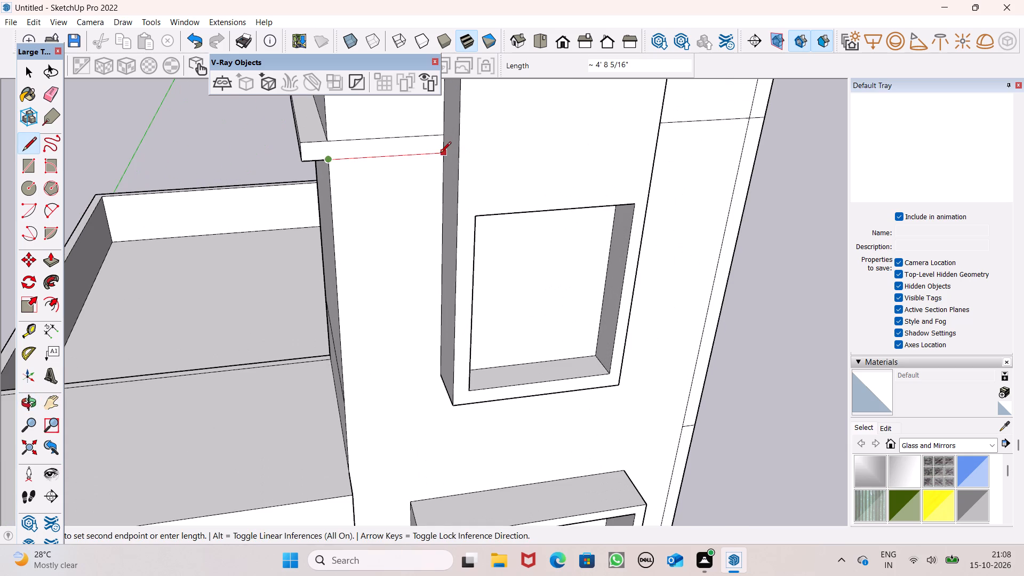
left_click(440, 154)
middle_click_drag(483, 178, 382, 178)
scroll(382, 176, "up", 1)
middle_click_drag(620, 197, 586, 190)
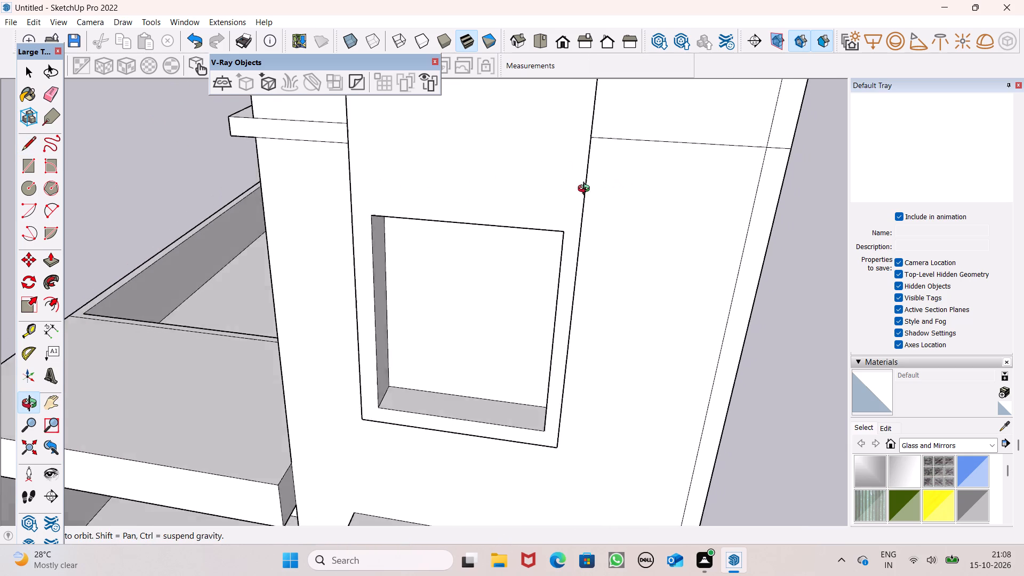
middle_click_drag(586, 190, 542, 182)
scroll(586, 190, "up", 1)
left_click(535, 145)
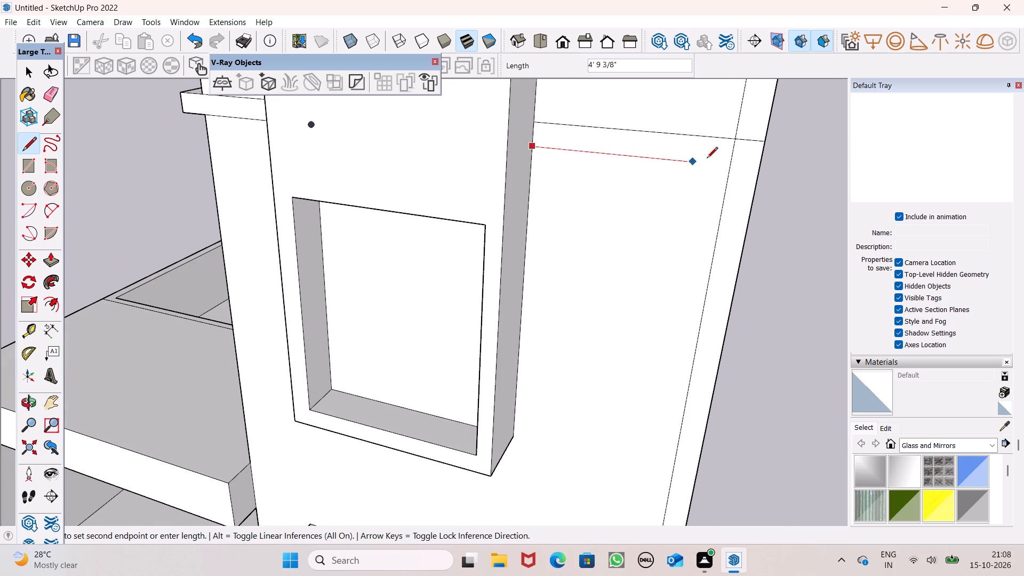
left_click(762, 163)
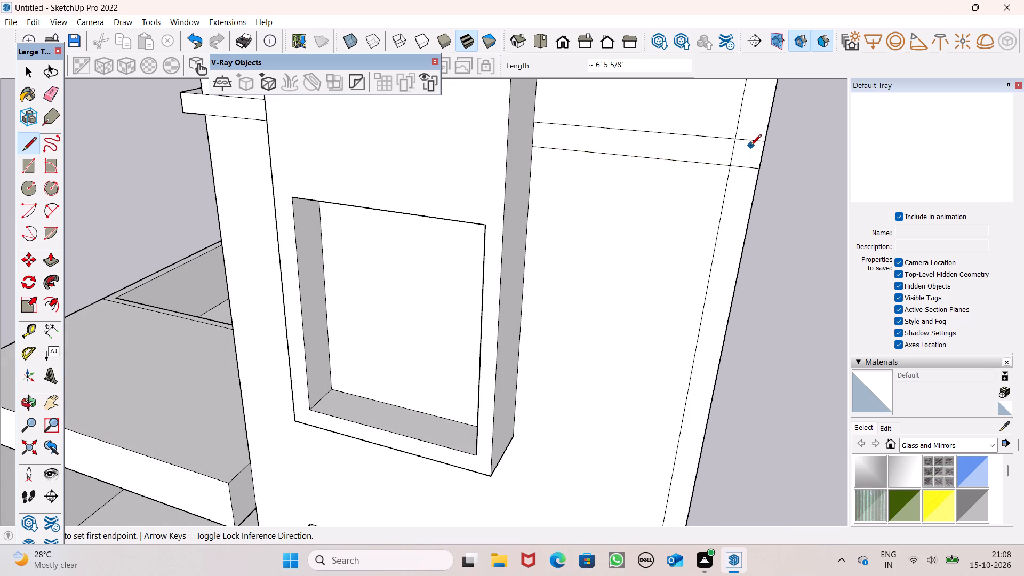
Erase the short vertical edge that divides the front strip near the tower's far corner.
key("space")
left_click_drag(48, 92, 65, 93)
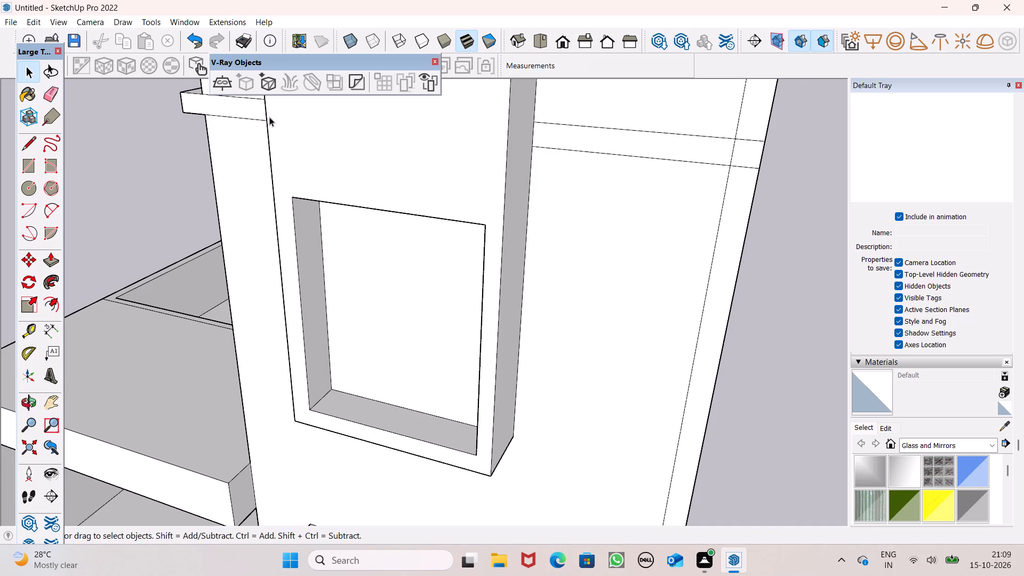
scroll(565, 131, "up", 1)
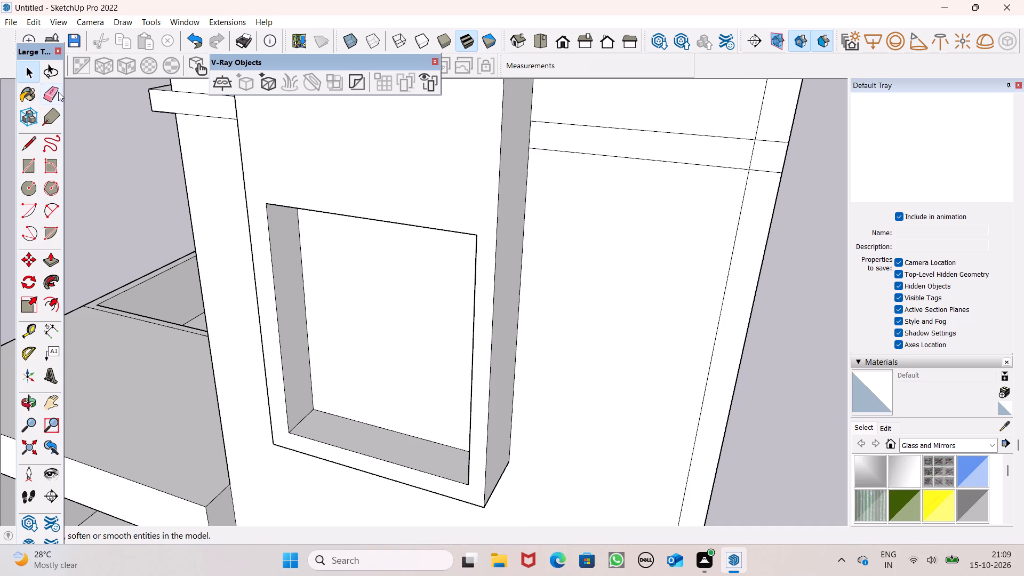
left_click(58, 92)
left_click_drag(746, 164, 756, 164)
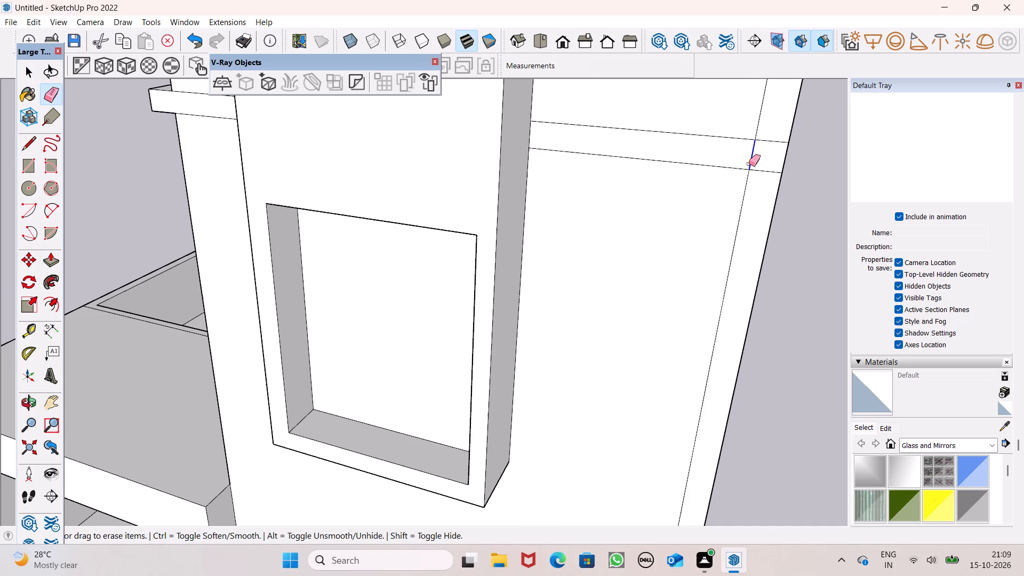
Pull the front strip on the terrace side of the projecting panel outward 2' 6 7/16", flush with the panel's face.
scroll(643, 161, "down", 6)
scroll(672, 178, "up", 1)
middle_click_drag(672, 178, 755, 192)
scroll(577, 190, "down", 5)
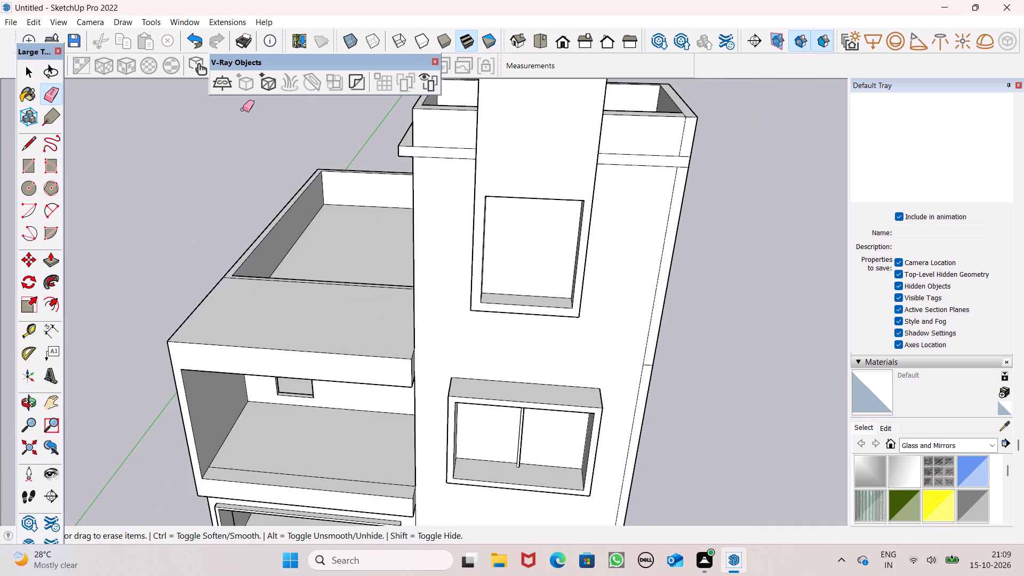
scroll(295, 166, "down", 1)
middle_click_drag(459, 283, 472, 258)
scroll(383, 183, "down", 1)
middle_click_drag(409, 221, 456, 282)
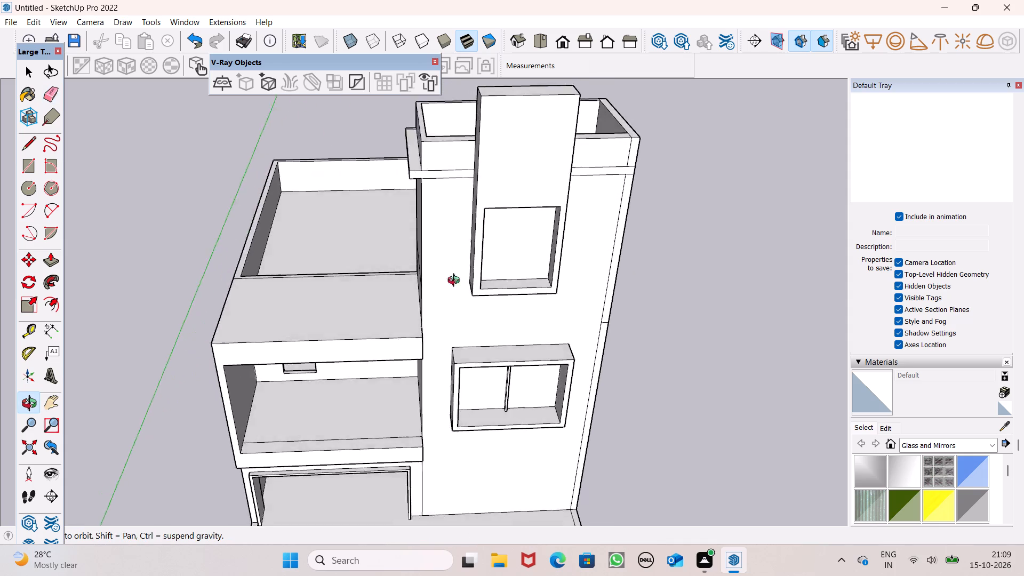
middle_click_drag(456, 282, 535, 327)
scroll(494, 233, "up", 3)
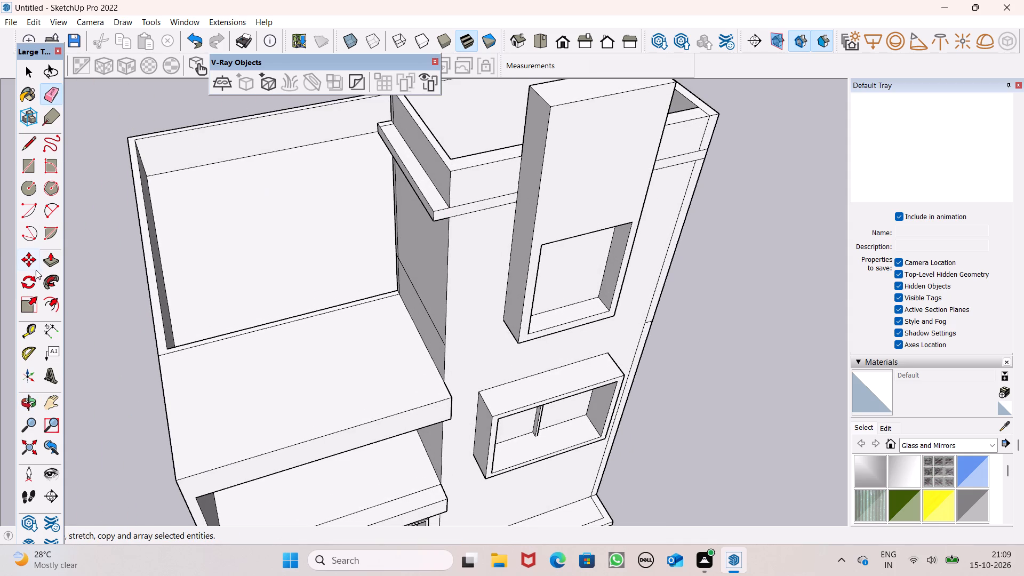
left_click(47, 260)
scroll(357, 231, "up", 3)
scroll(430, 222, "down", 4)
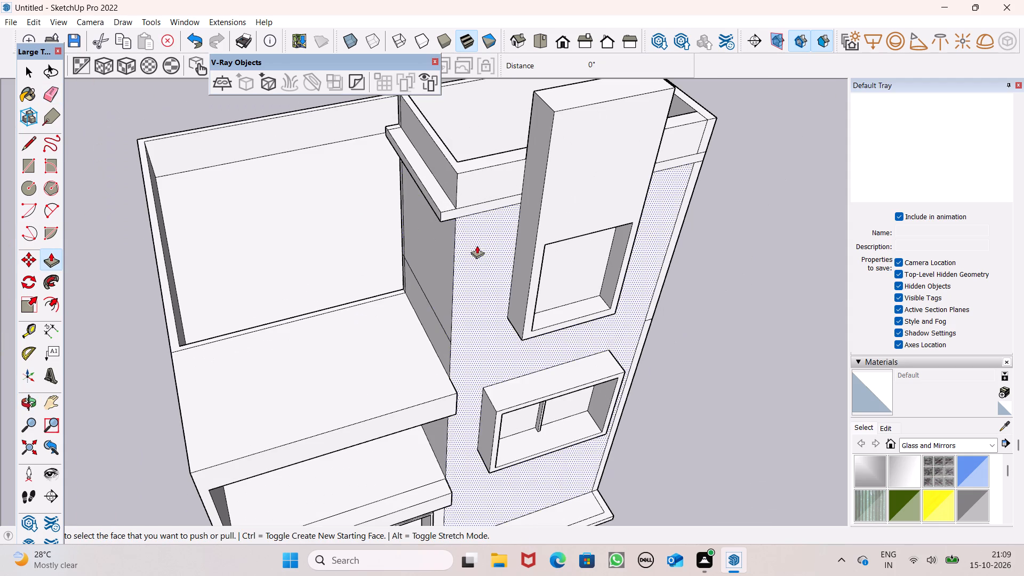
left_click_drag(469, 209, 514, 244)
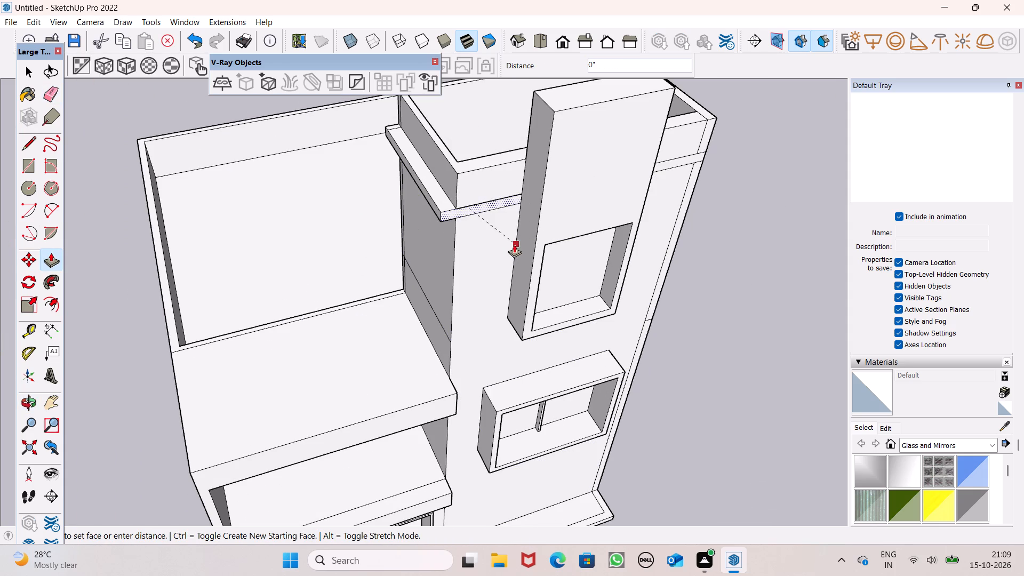
left_click_drag(514, 244, 514, 245)
left_click_drag(484, 209, 513, 243)
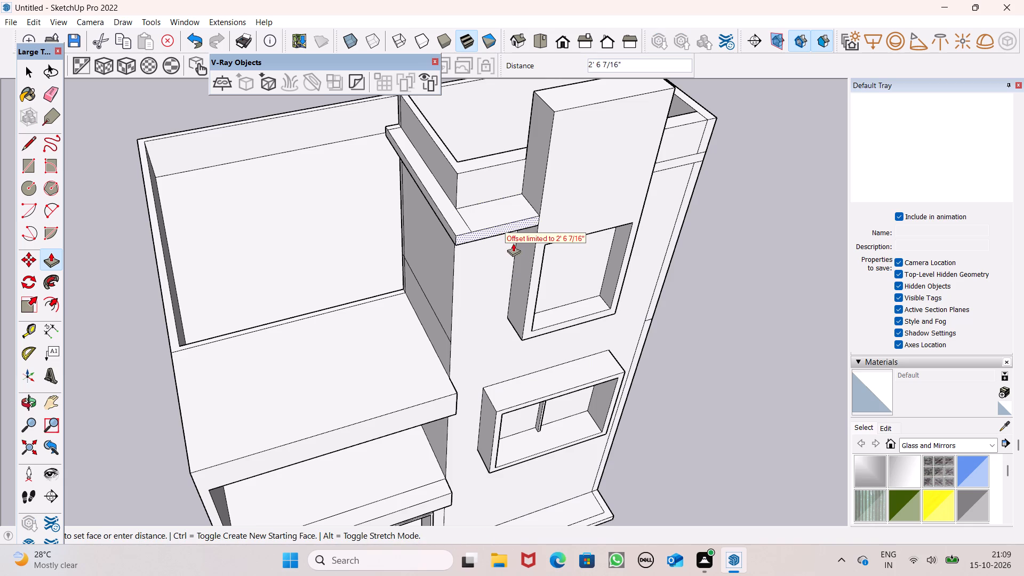
left_click_drag(513, 243, 525, 258)
Pull the front strip on the panel's other side outward 2' 6 7/16", flush with the panel's face.
scroll(314, 153, "down", 3)
middle_click_drag(570, 256, 432, 230)
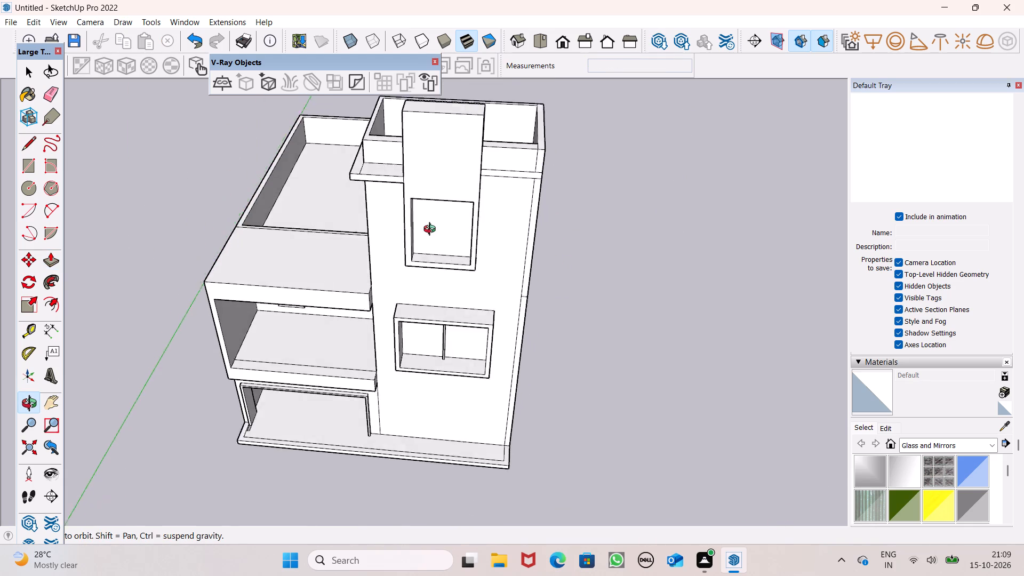
middle_click_drag(432, 230, 428, 219)
scroll(462, 189, "up", 4)
middle_click_drag(484, 164, 495, 247)
left_click_drag(505, 234, 503, 246)
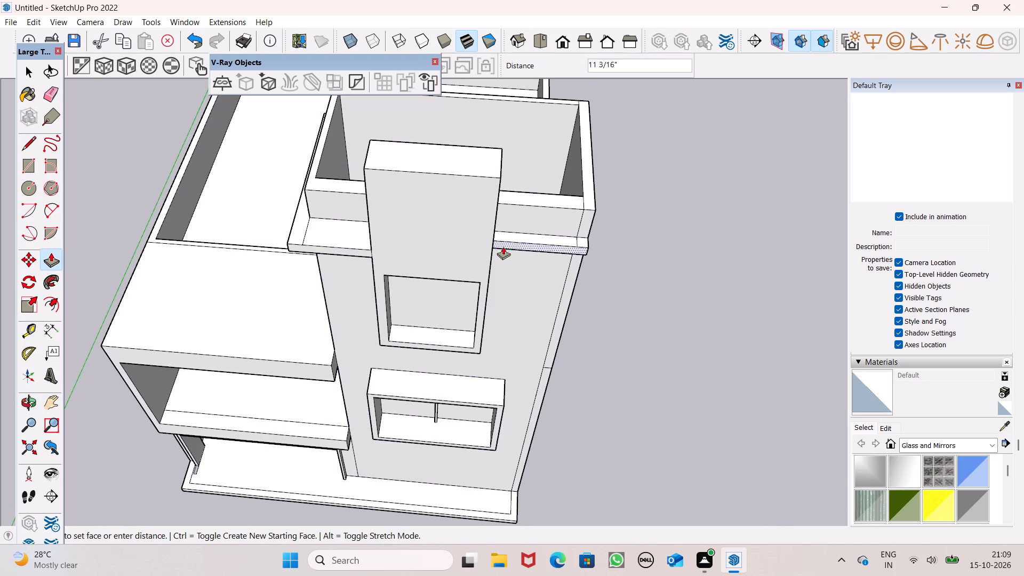
left_click_drag(503, 246, 489, 267)
Draw two horizontal lines about 8' 3/8" long across the panel's front, joining the top and bottom edges of the two ledges.
middle_click_drag(476, 284, 461, 168)
scroll(476, 191, "up", 1)
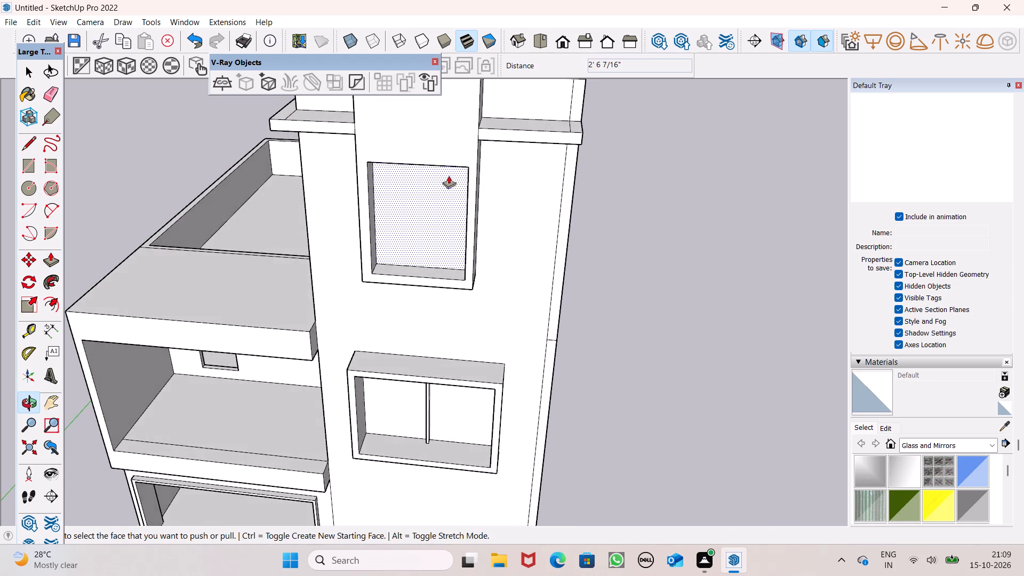
scroll(437, 194, "down", 5)
scroll(35, 117, "down", 2)
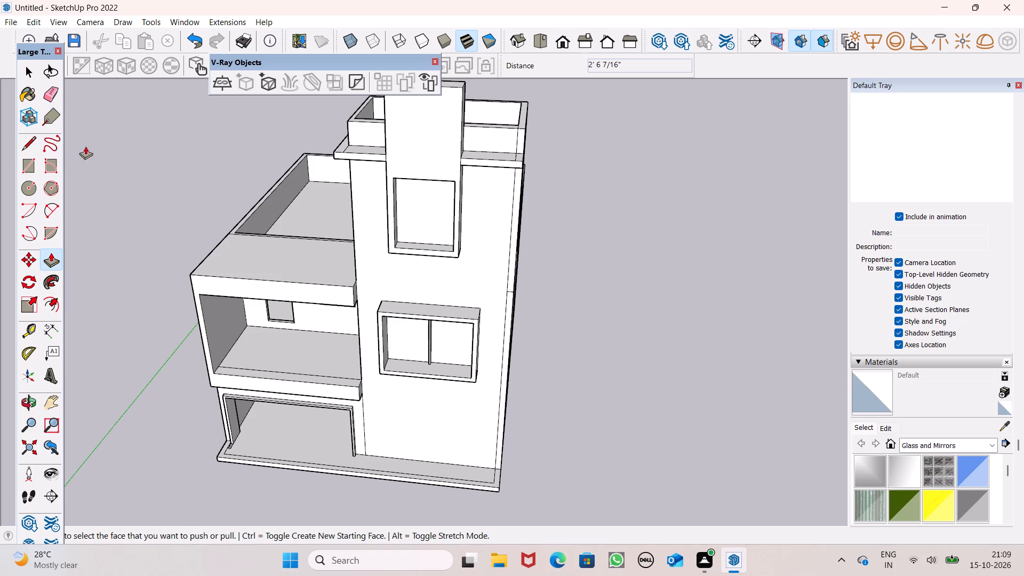
scroll(332, 233, "down", 4)
middle_click_drag(350, 276, 376, 218)
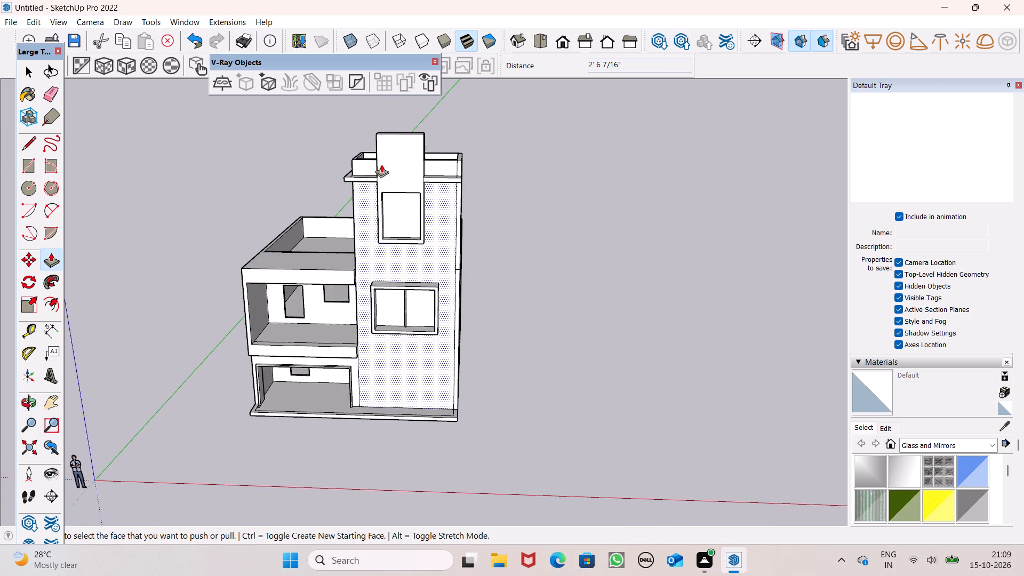
scroll(381, 149, "up", 10)
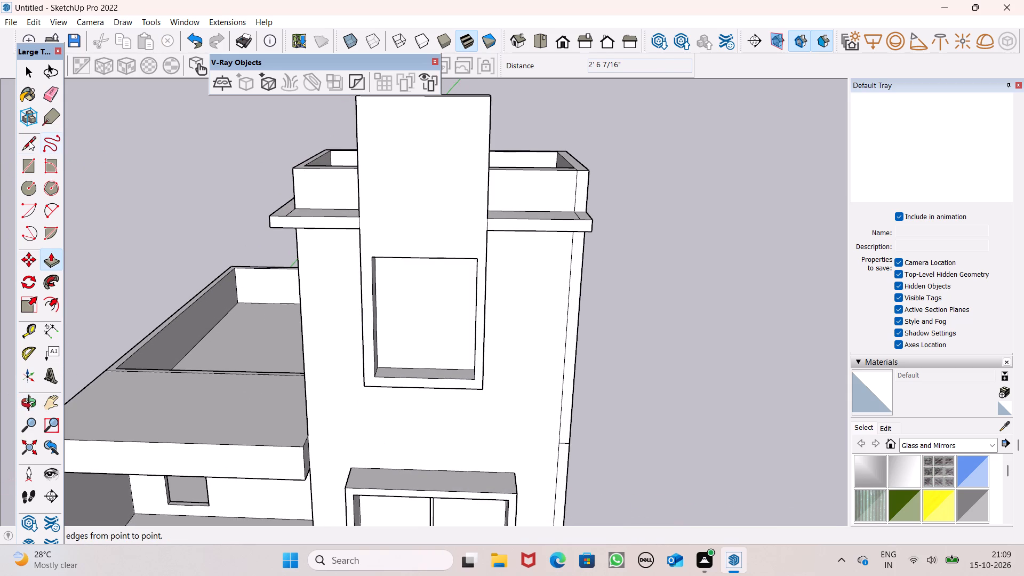
left_click(29, 141)
scroll(434, 235, "up", 5)
left_click_drag(308, 205, 387, 206)
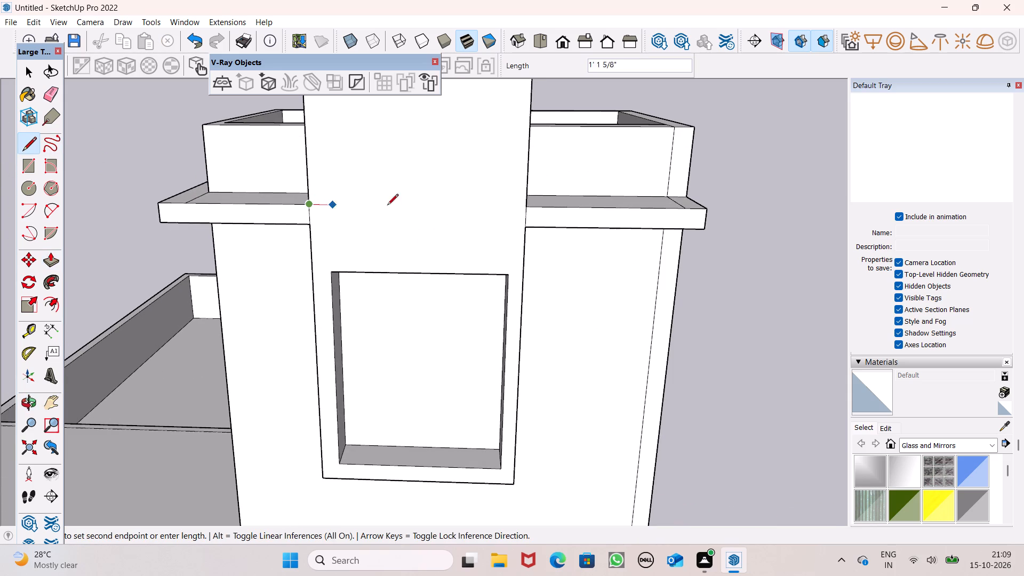
left_click_drag(387, 206, 366, 206)
left_click(527, 205)
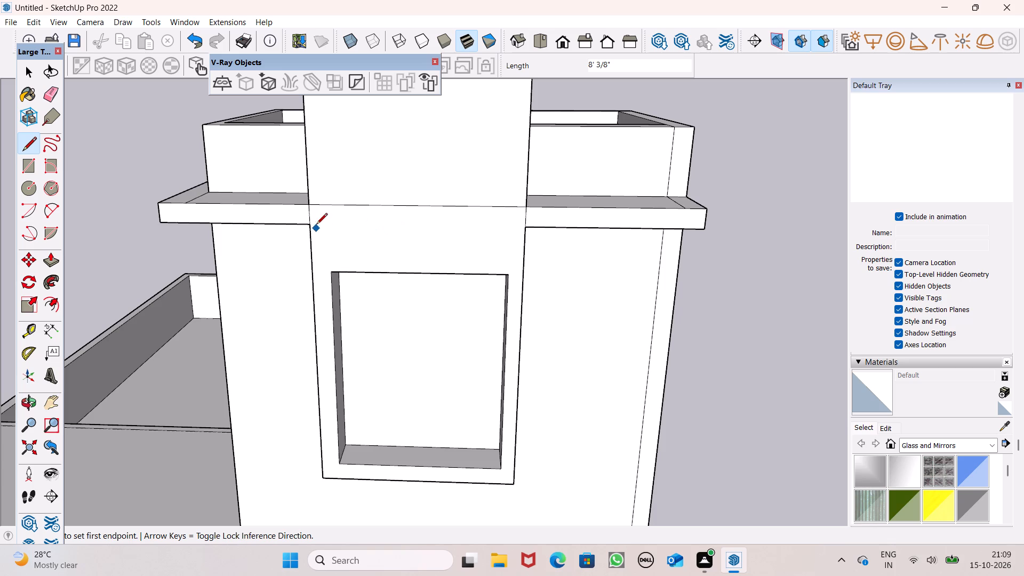
left_click_drag(306, 224, 319, 224)
left_click_drag(526, 225, 522, 219)
Erase the two short vertical edges where the ledges meet the panel's front to form one continuous band.
left_click(57, 94)
left_click_drag(306, 212, 310, 214)
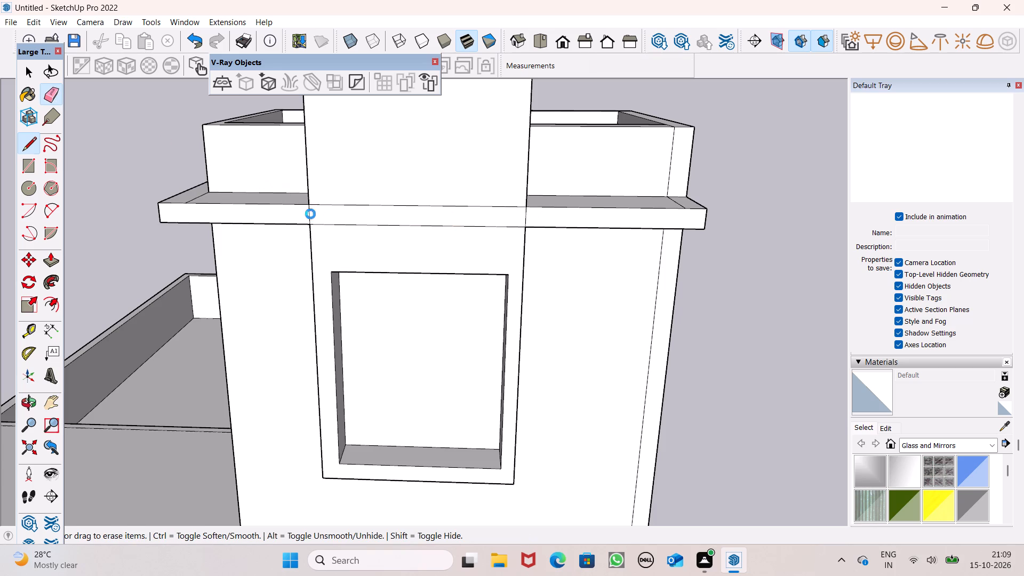
left_click_drag(310, 214, 311, 214)
left_click_drag(313, 213, 306, 214)
left_click_drag(514, 220, 536, 219)
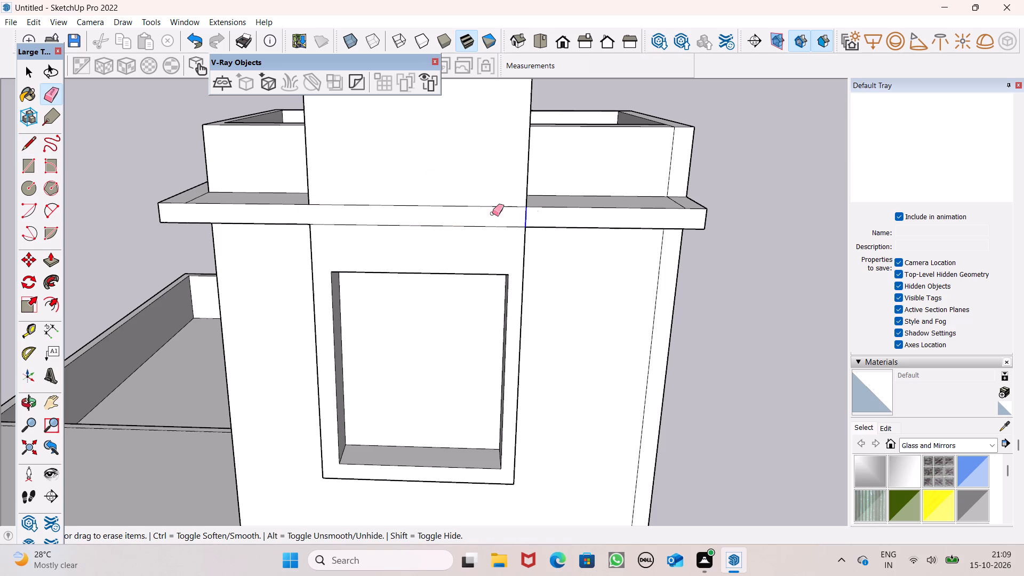
Push the panel's front face above the ledge band back about 6 5/16".
scroll(345, 170, "down", 5)
middle_click_drag(386, 235, 492, 312)
middle_click_drag(331, 282, 364, 302)
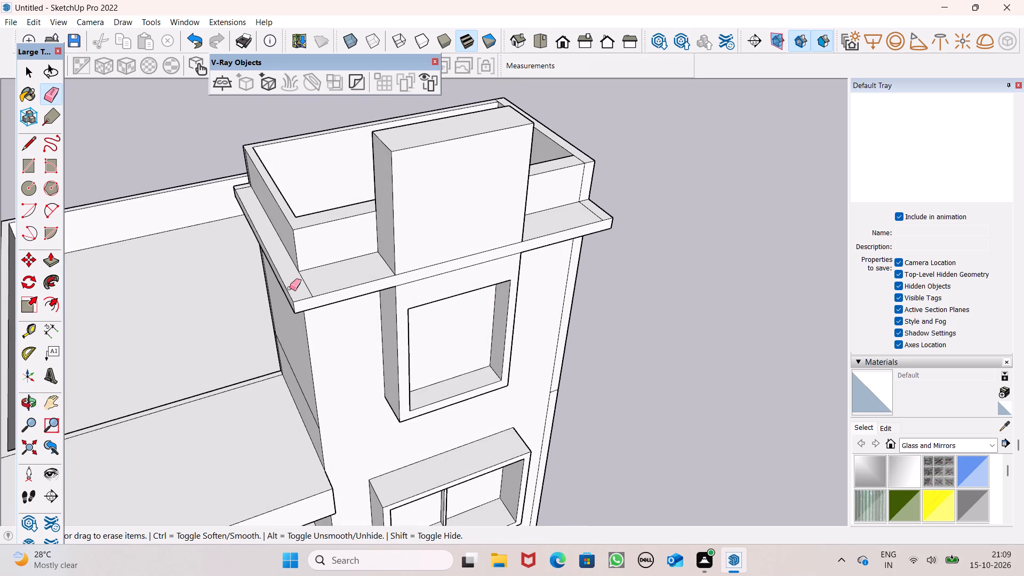
left_click(54, 266)
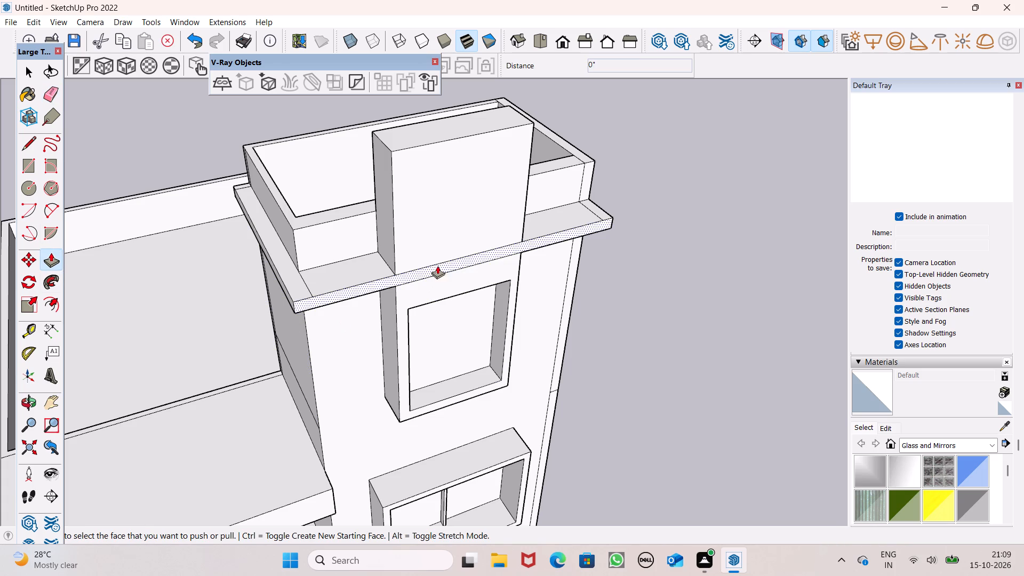
left_click_drag(430, 252, 425, 249)
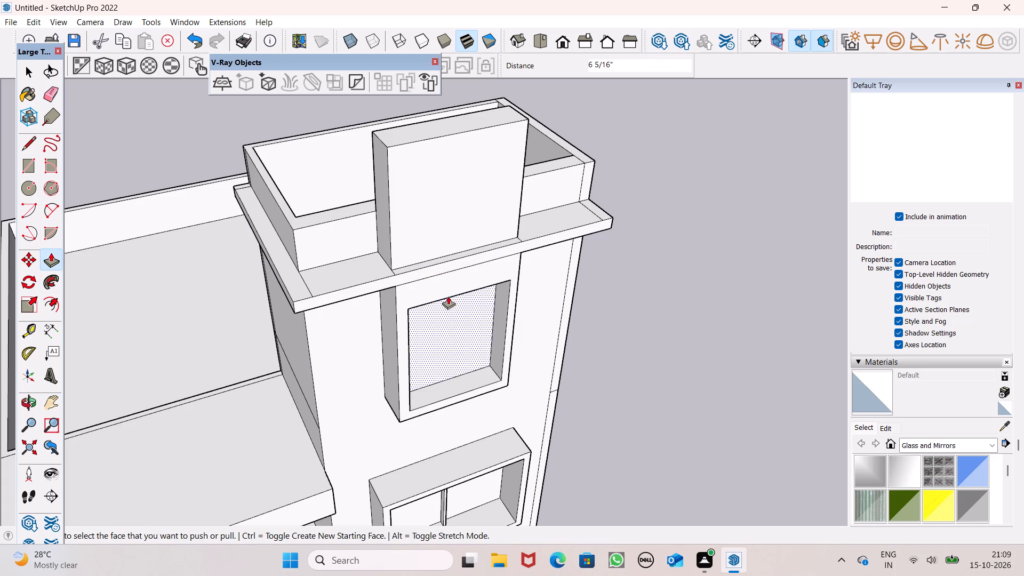
Push the panel's frame face below the ledge band back 6 5/16", flush with the panel's upper front face.
left_click_drag(447, 291, 427, 249)
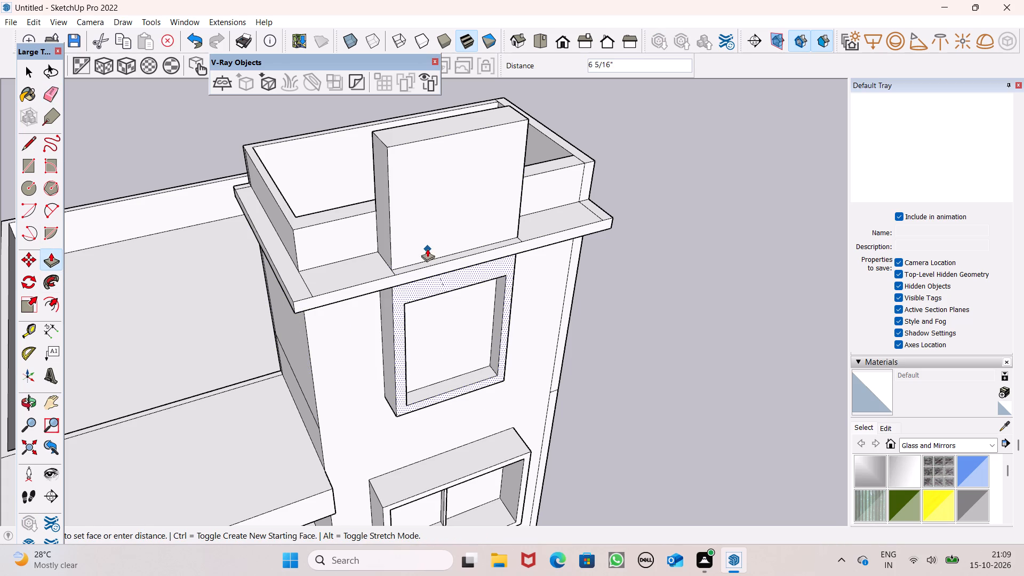
left_click_drag(427, 249, 426, 246)
Pull the front face of the tower's continuous ledge band outward about 11 5/8".
left_click_drag(413, 274, 424, 278)
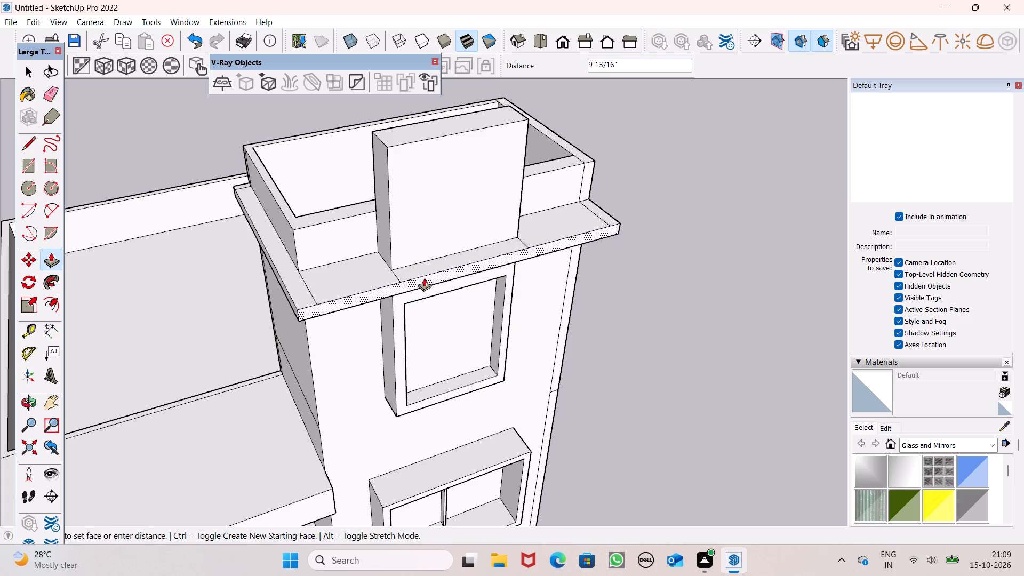
left_click_drag(424, 278, 425, 279)
middle_click_drag(437, 315, 465, 116)
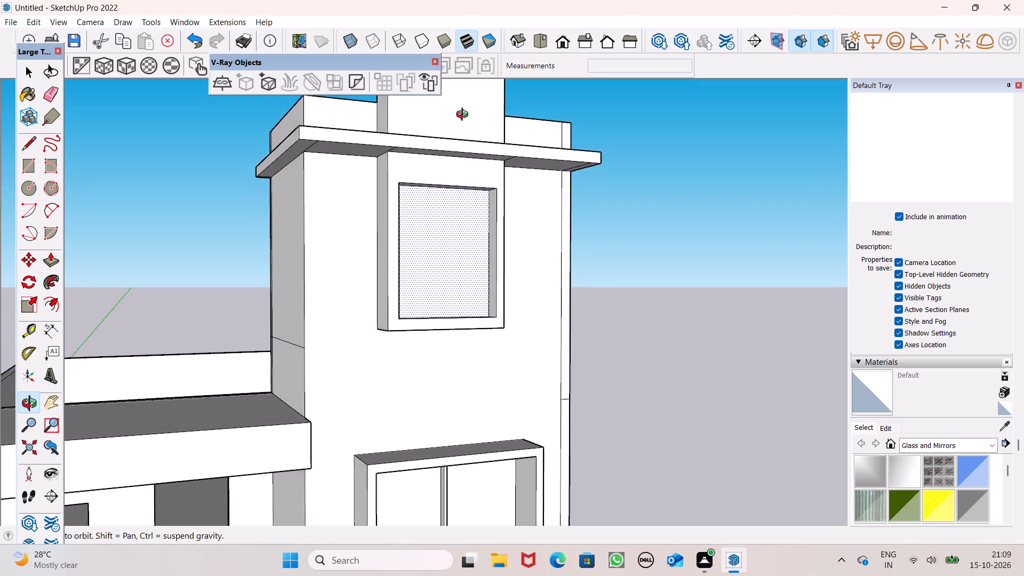
middle_click_drag(465, 116, 412, 239)
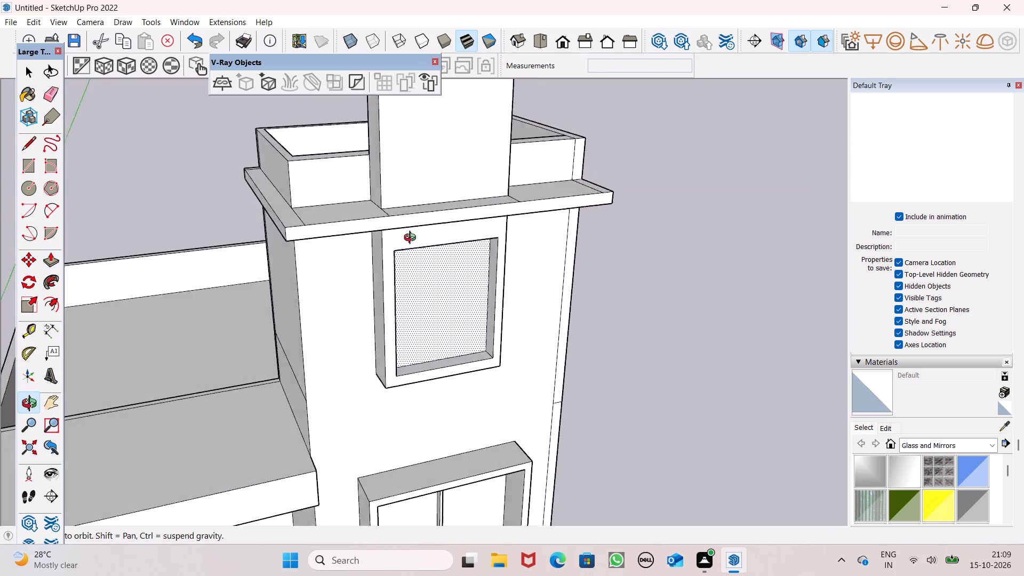
middle_click_drag(412, 239, 336, 235)
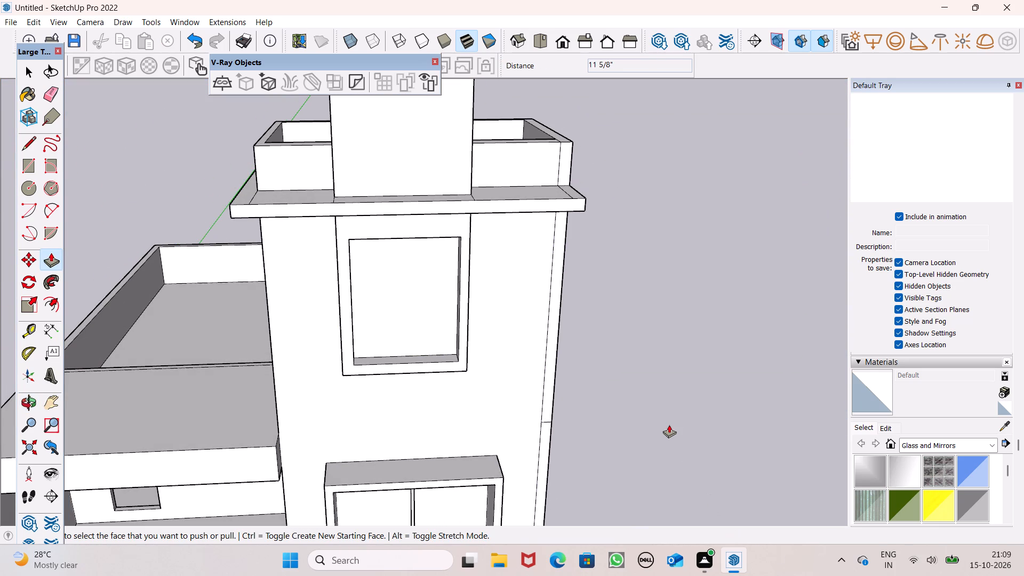
key("space")
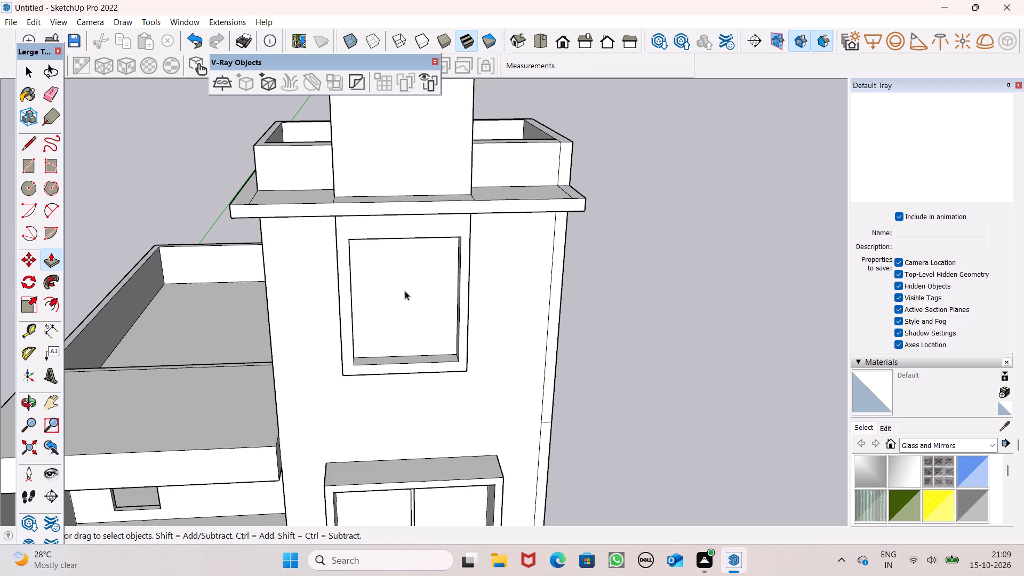
Erase the four seam lines across the ledge's top surface, at both ledge corners and both sides of the panel.
scroll(405, 265, "down", 3)
middle_click_drag(414, 299, 535, 387)
scroll(389, 300, "up", 4)
scroll(426, 274, "up", 4)
left_click(50, 93)
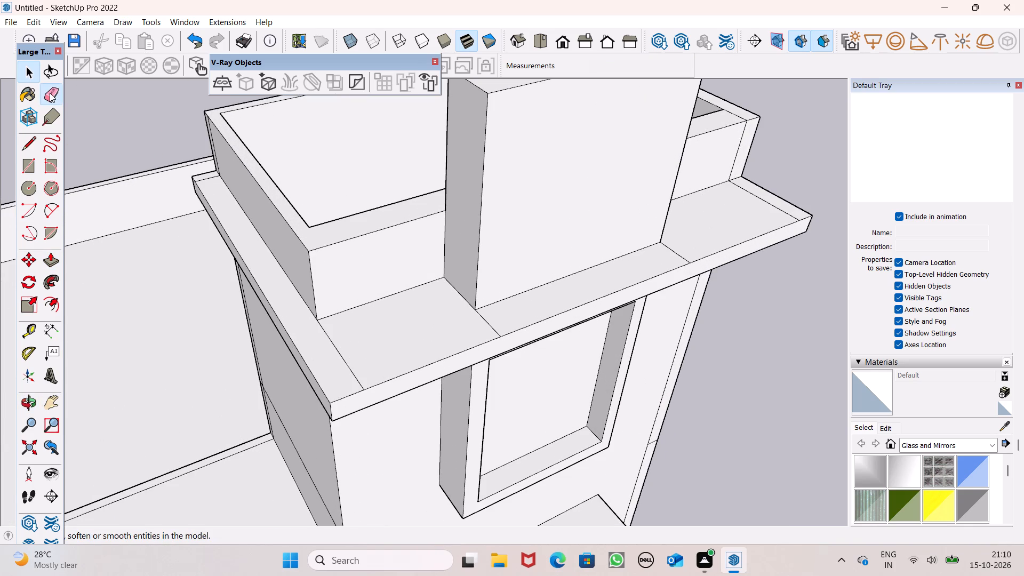
left_click_drag(355, 370, 346, 379)
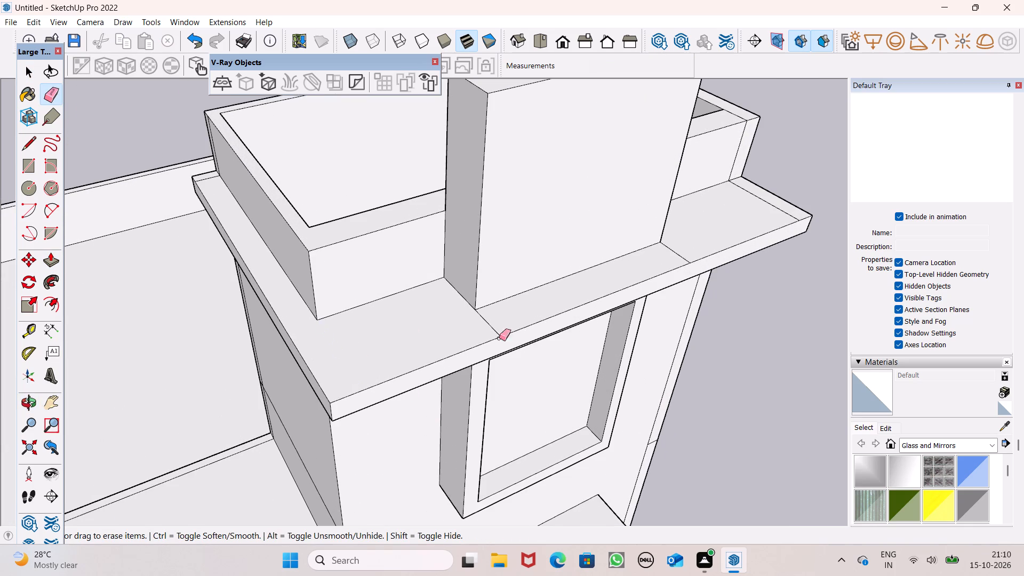
scroll(516, 338, "up", 3)
left_click_drag(487, 315, 461, 326)
scroll(424, 322, "down", 6)
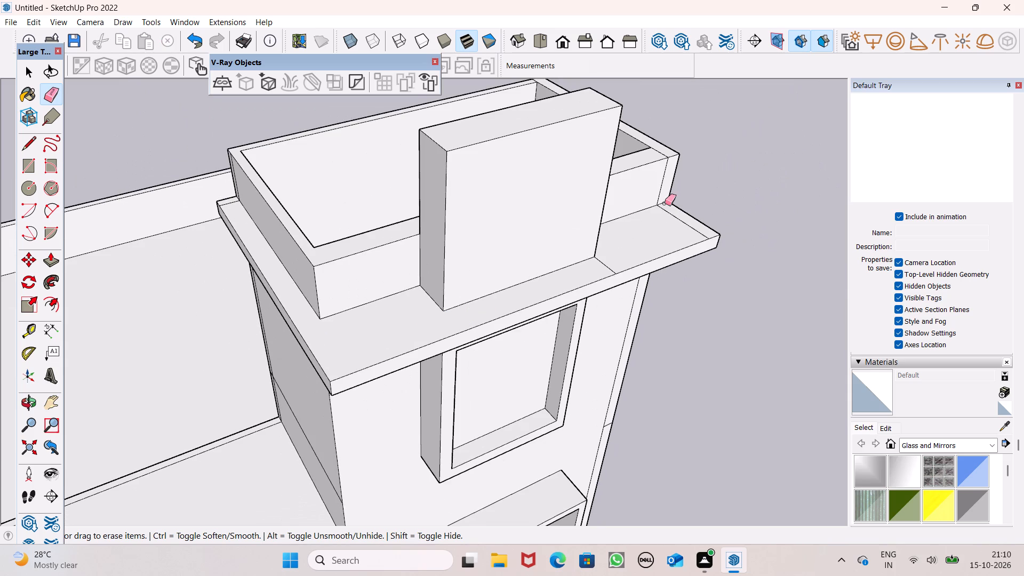
left_click_drag(608, 259, 606, 263)
left_click_drag(606, 263, 597, 268)
middle_click_drag(649, 264, 522, 289)
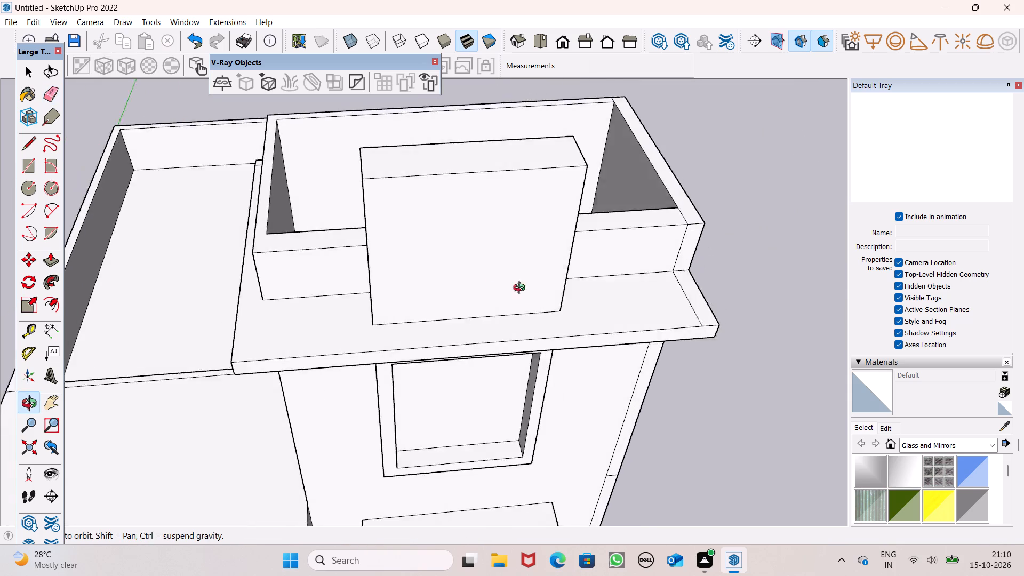
middle_click_drag(522, 289, 500, 292)
scroll(664, 333, "up", 3)
left_click_drag(689, 327, 675, 332)
scroll(509, 251, "down", 5)
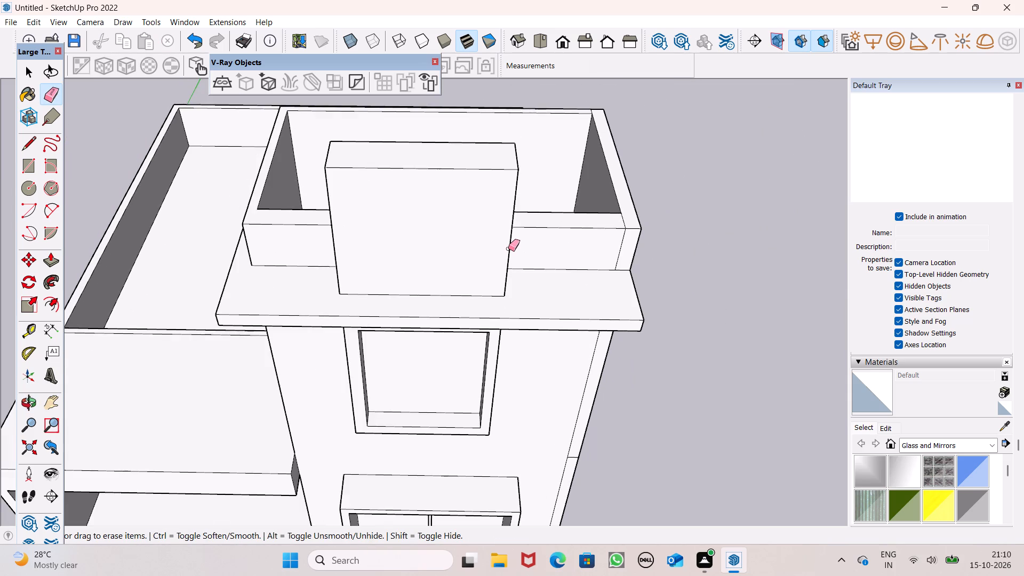
Erase the short horizontal seam on the narrow vertical strip at the tower front's outer edge.
scroll(511, 250, "down", 3)
middle_click_drag(522, 258, 480, 135)
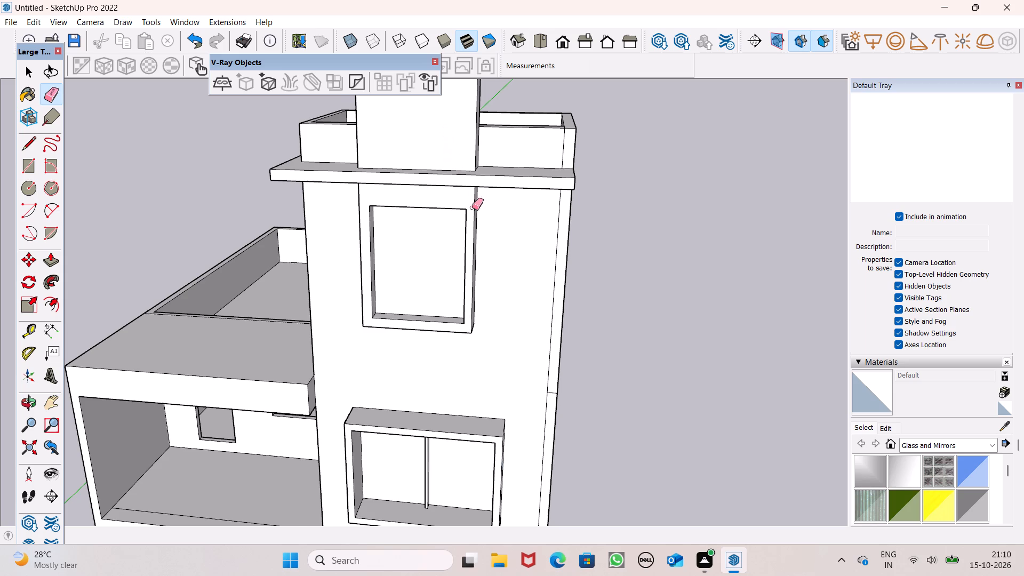
scroll(474, 218, "down", 1)
middle_click_drag(473, 246, 506, 128)
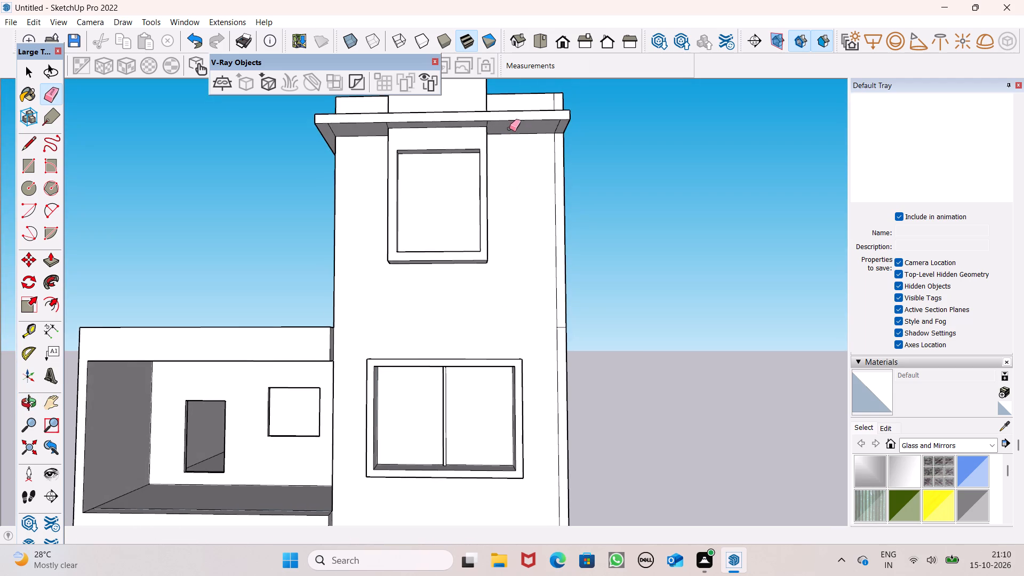
scroll(451, 219, "down", 4)
scroll(427, 180, "down", 2)
scroll(439, 189, "up", 4)
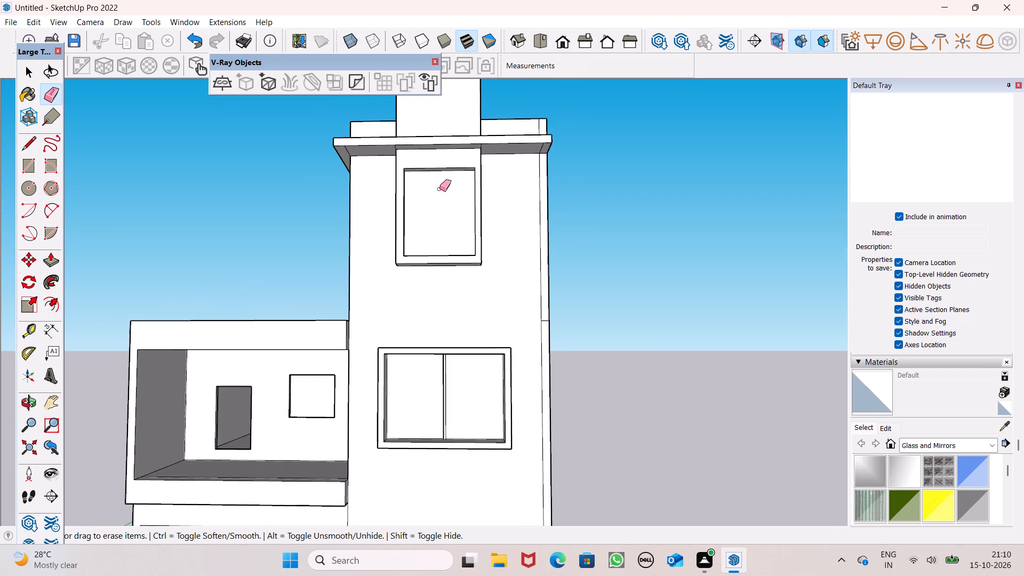
middle_click_drag(422, 185, 475, 258)
scroll(473, 249, "up", 1)
middle_click_drag(475, 258, 473, 254)
scroll(571, 353, "up", 8)
left_click(561, 342)
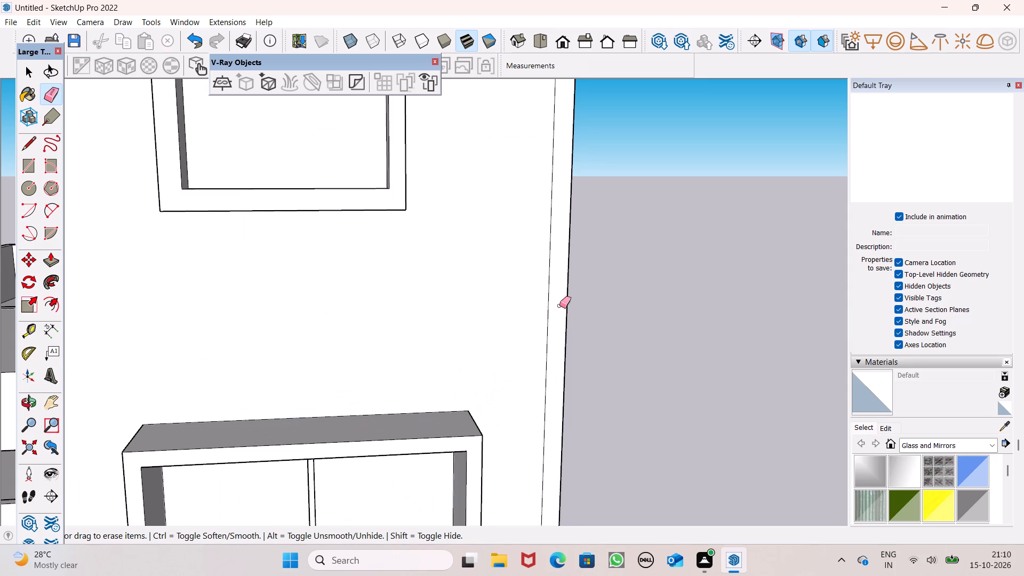
Erase the four seam lines on the ledge's underside, at both corners and both sides of the panel.
scroll(559, 307, "down", 6)
middle_click_drag(550, 325, 563, 146)
scroll(527, 282, "down", 7)
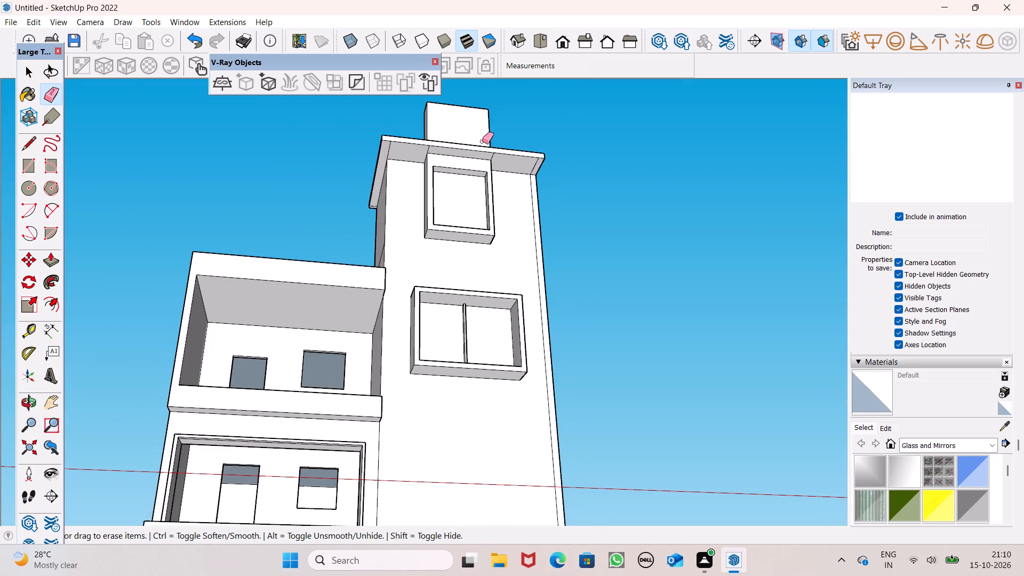
scroll(482, 141, "up", 5)
middle_click_drag(515, 201, 515, 166)
scroll(430, 165, "up", 5)
left_click_drag(287, 192, 280, 196)
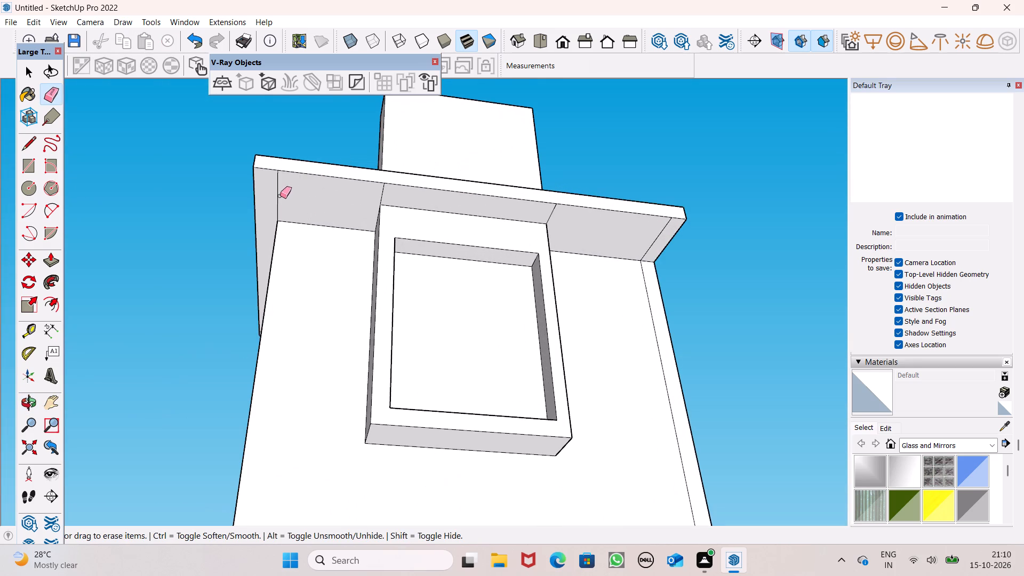
left_click_drag(280, 196, 271, 200)
left_click(380, 201)
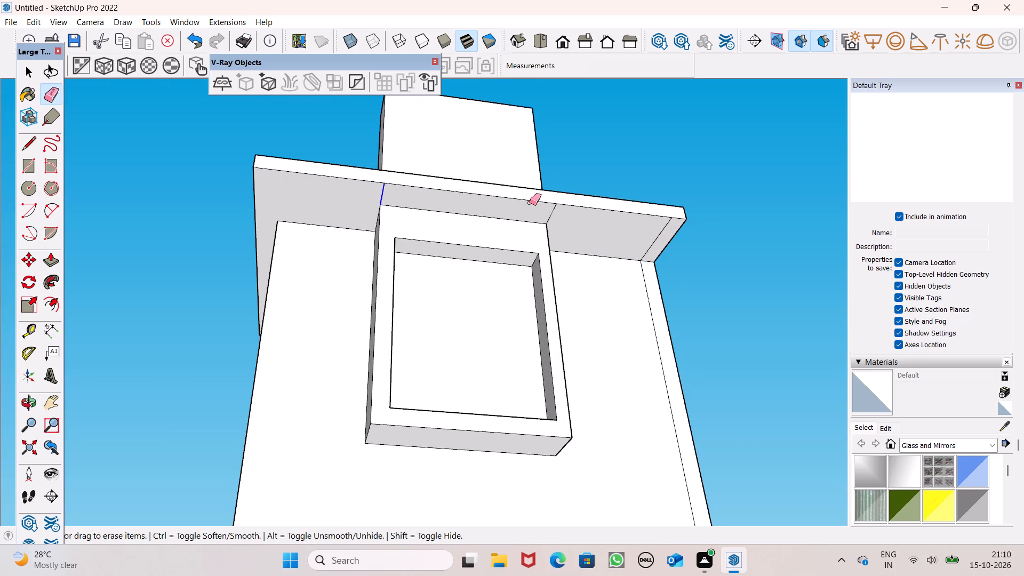
left_click_drag(563, 211, 542, 218)
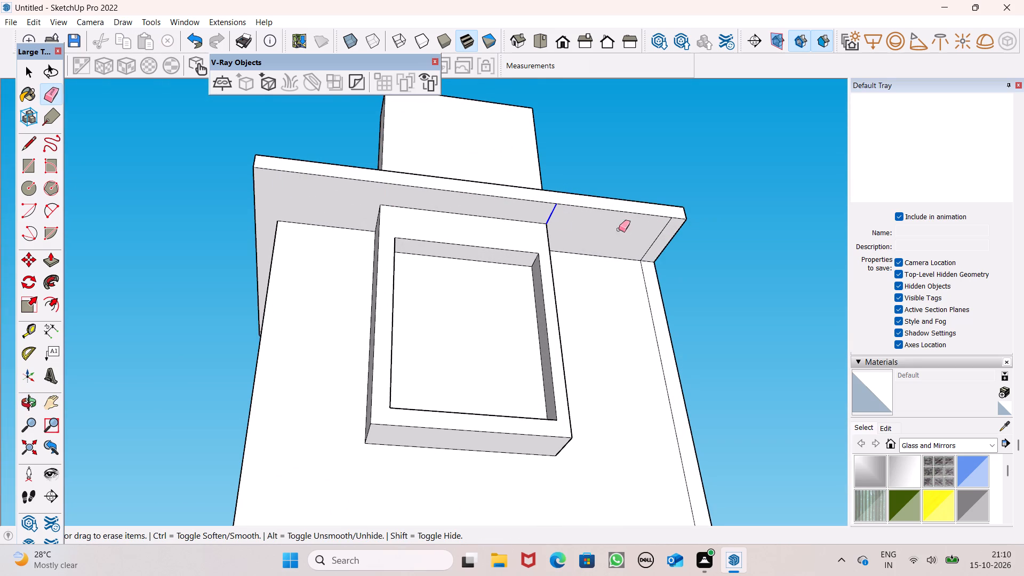
left_click(655, 239)
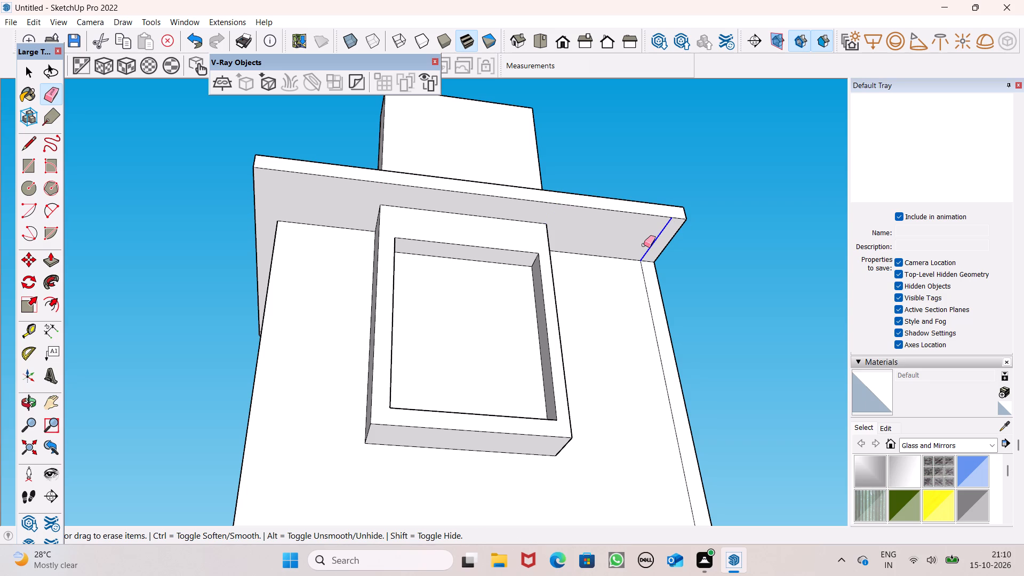
key("space")
Draw a small square about 4 1/8" by 4 1/8" near the top of the panel recess's inner side face.
scroll(734, 234, "down", 2)
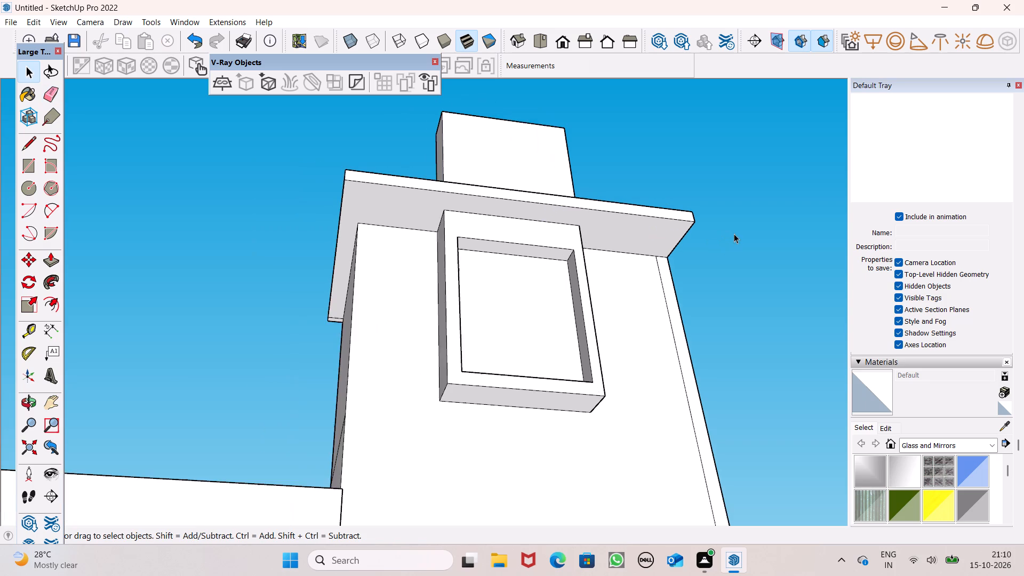
scroll(709, 198, "down", 2)
scroll(660, 190, "down", 4)
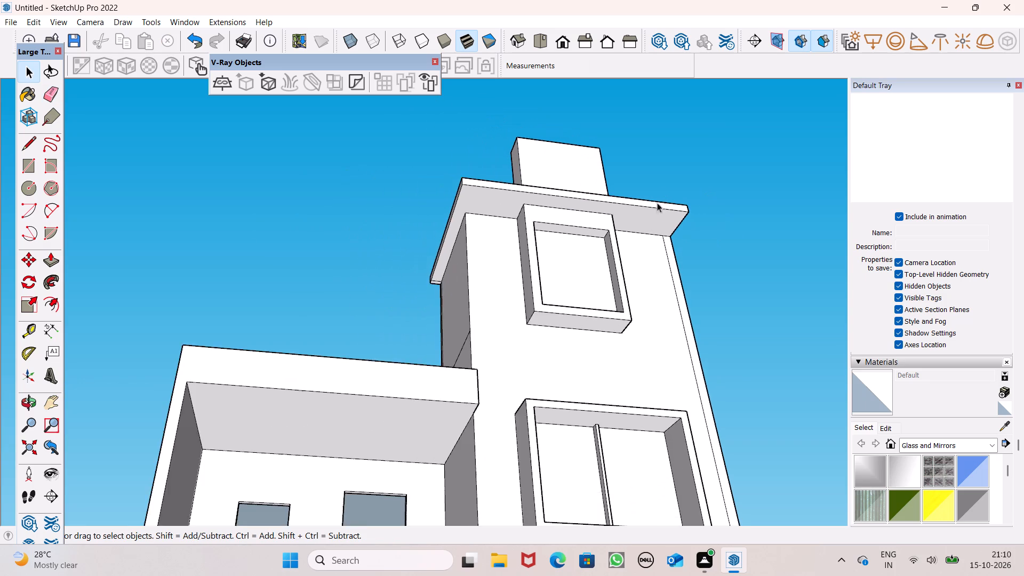
middle_click_drag(655, 246, 464, 390)
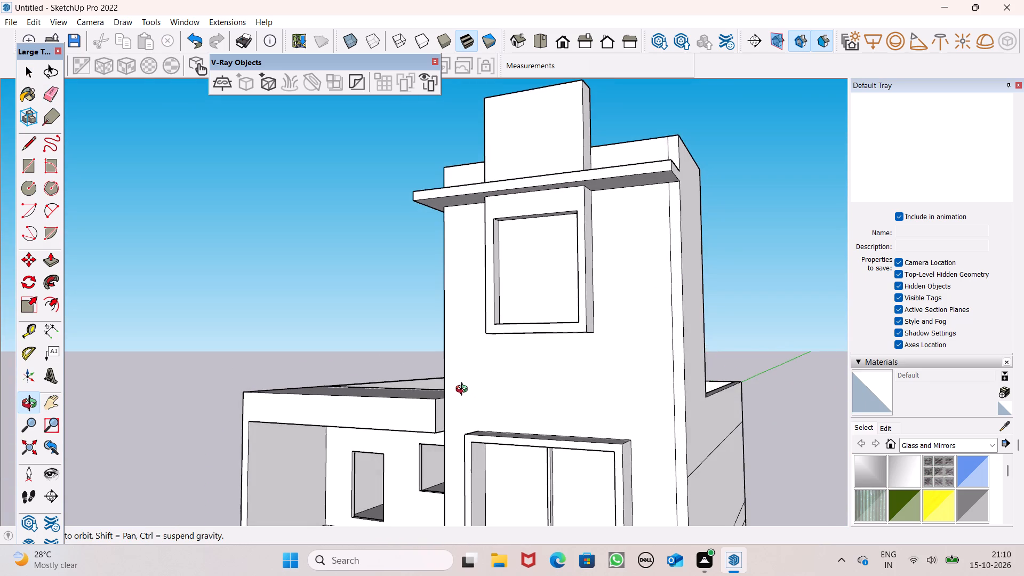
middle_click_drag(464, 390, 464, 388)
scroll(488, 298, "up", 2)
scroll(607, 272, "up", 3)
middle_click_drag(613, 273, 604, 290)
scroll(599, 282, "up", 1)
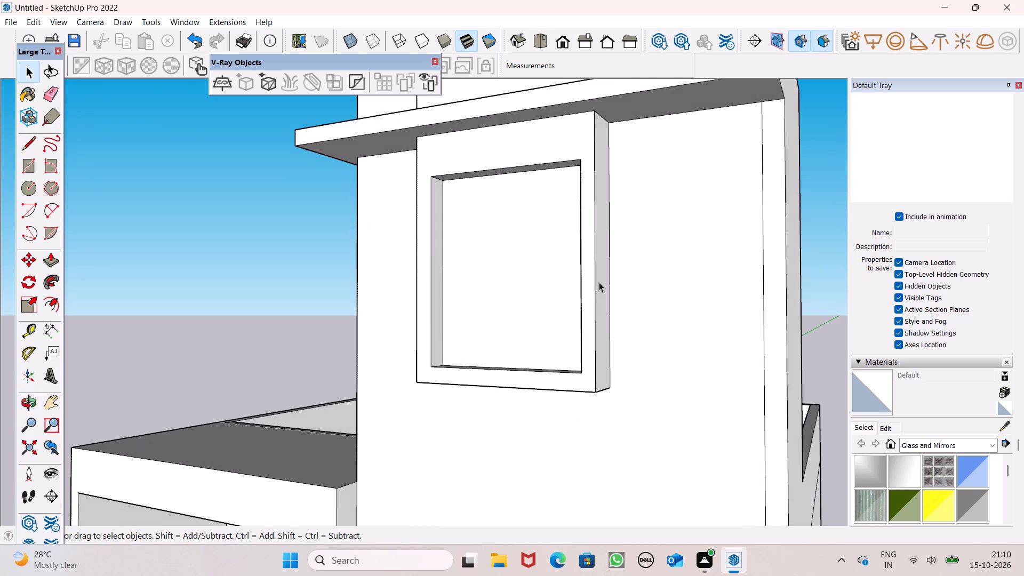
left_click(32, 197)
middle_click_drag(577, 287, 529, 316)
scroll(461, 263, "up", 1)
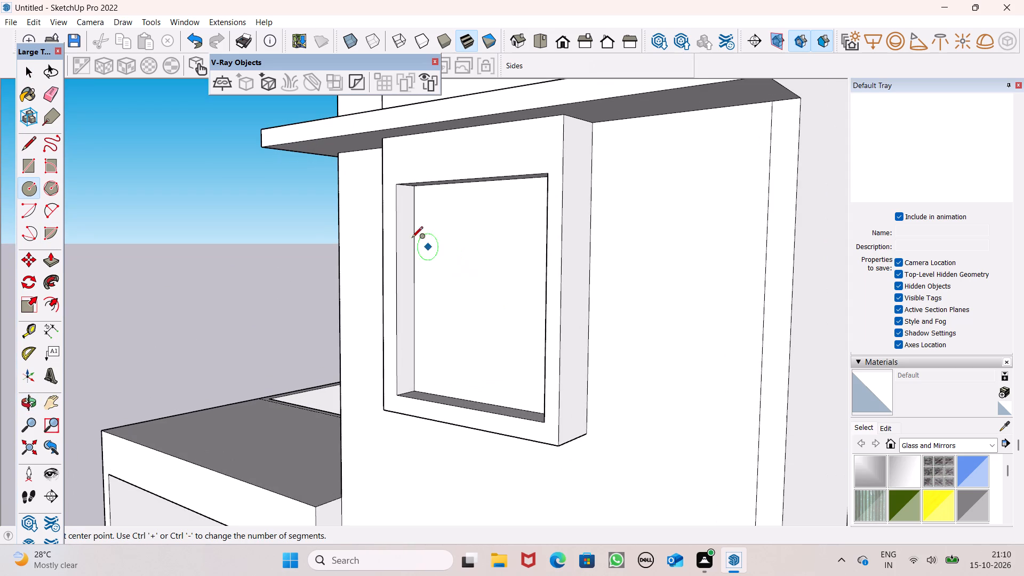
left_click(23, 172)
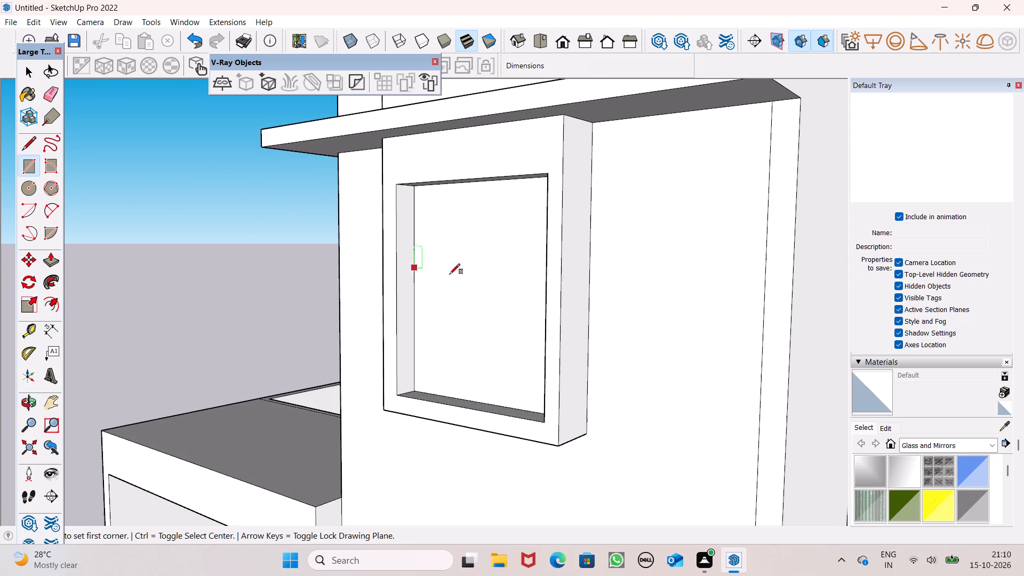
middle_click_drag(464, 284, 422, 291)
scroll(385, 263, "up", 2)
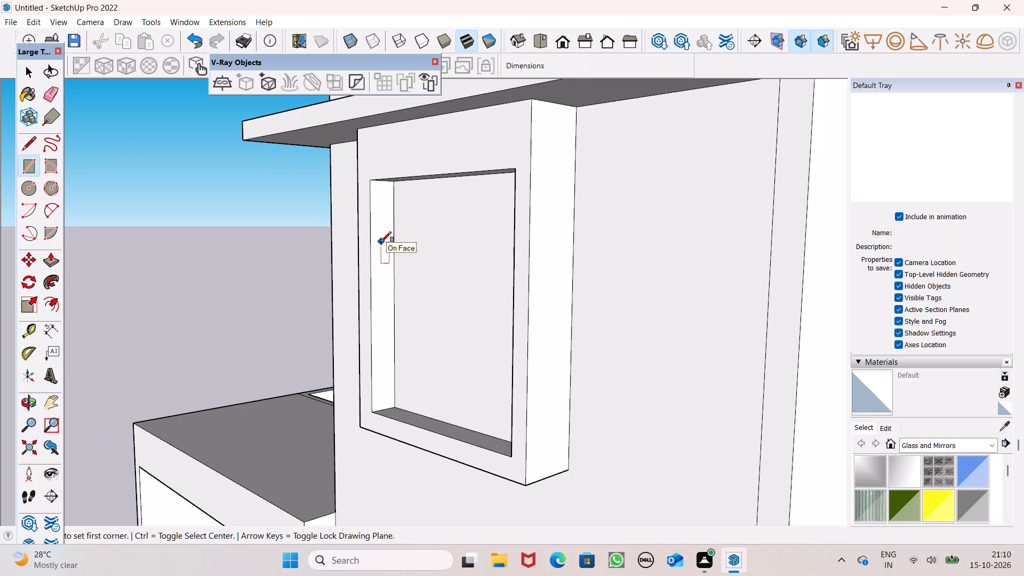
scroll(381, 211, "up", 5)
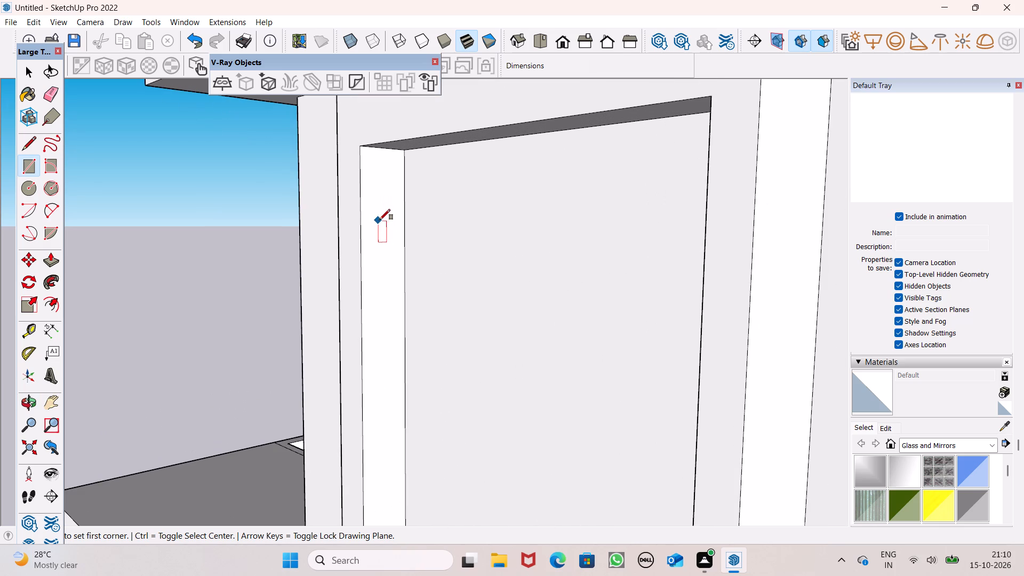
left_click(375, 218)
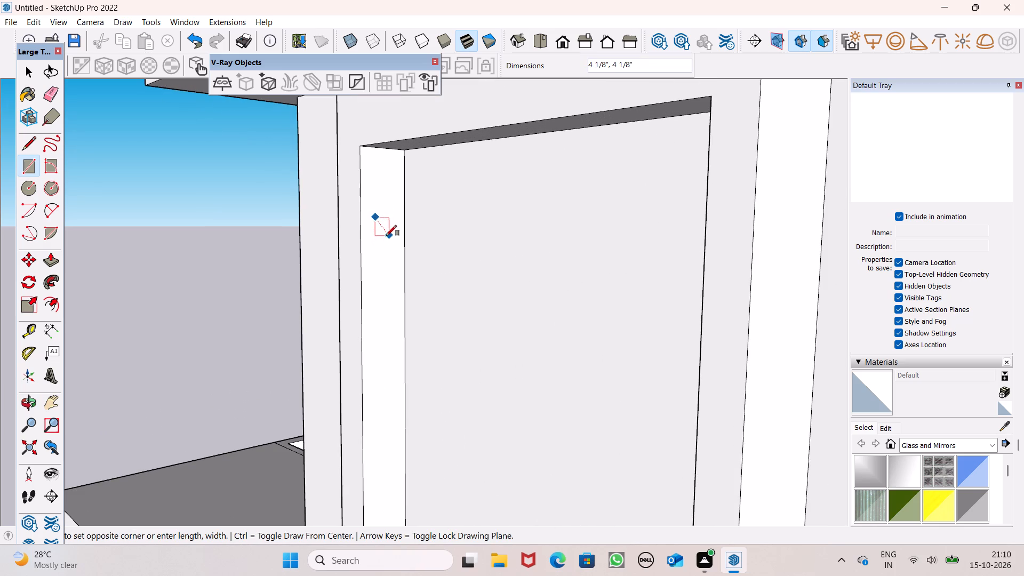
left_click(386, 235)
key("space")
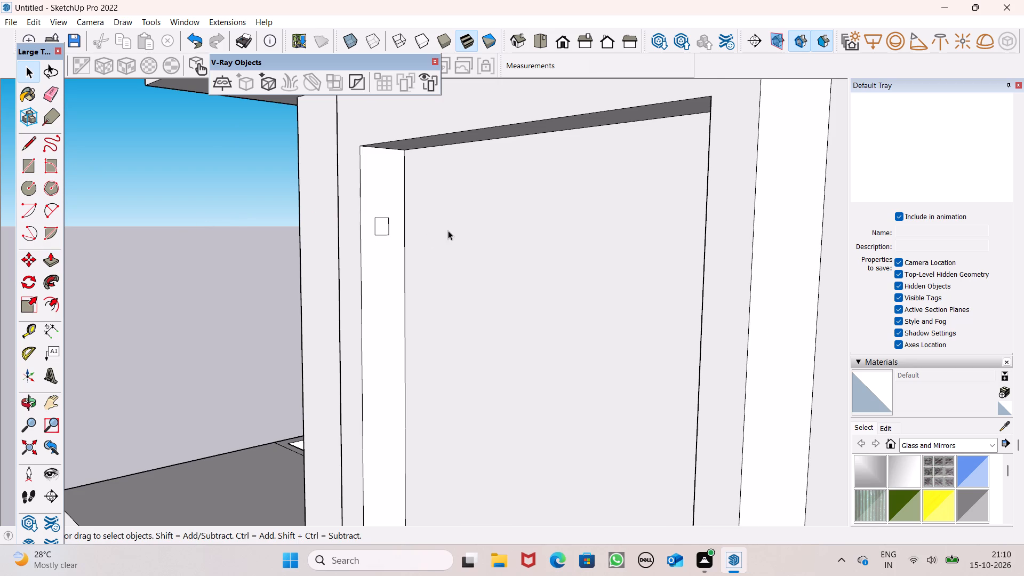
Copy the small square three times down the recess's inner side face, spaced about 1' 6", 1' 7" and 1' 11" apart.
scroll(449, 230, "down", 3)
scroll(516, 253, "down", 3)
middle_click_drag(536, 283, 508, 313)
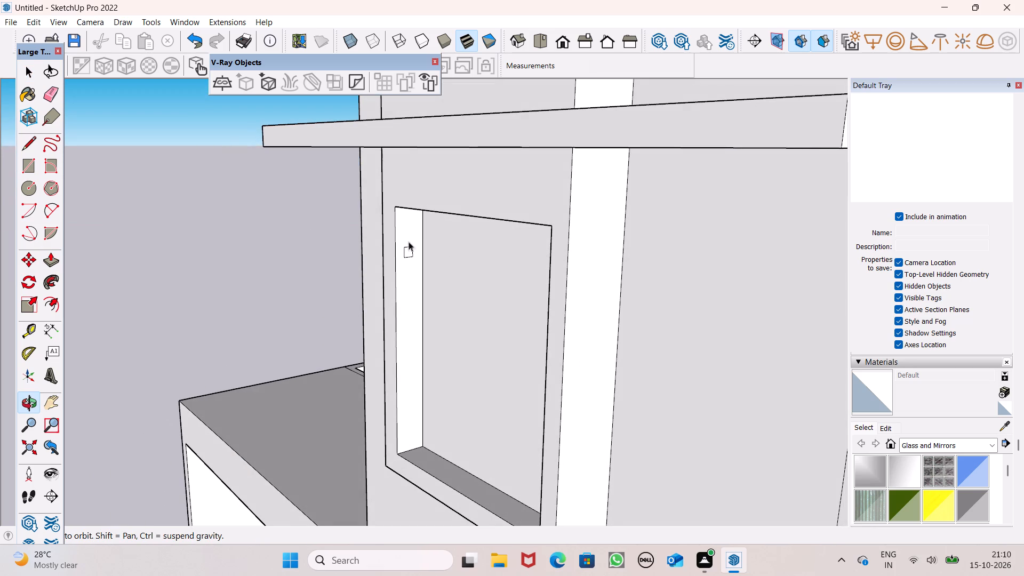
left_click(408, 251)
left_click(408, 250)
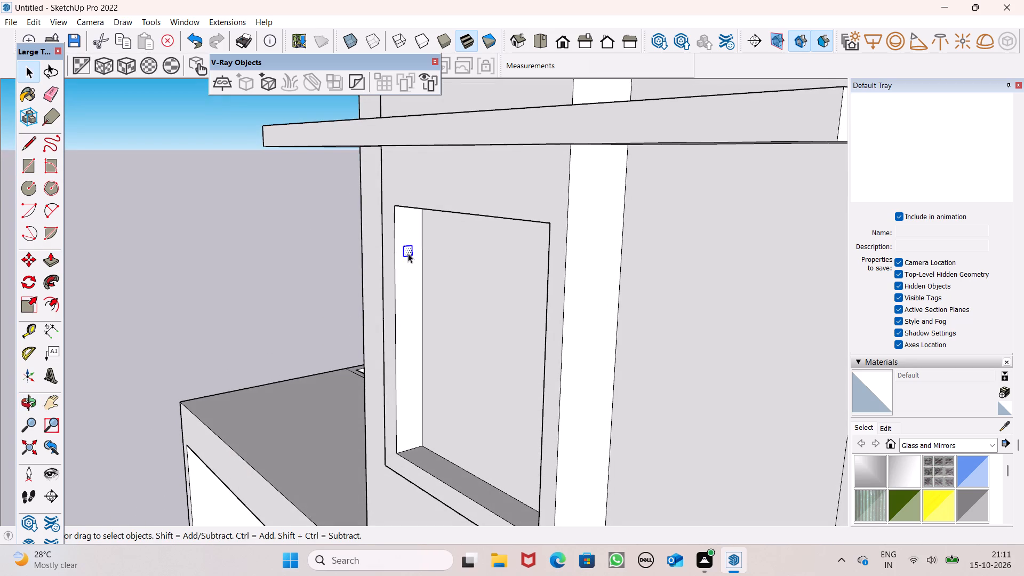
key("m")
key("Return")
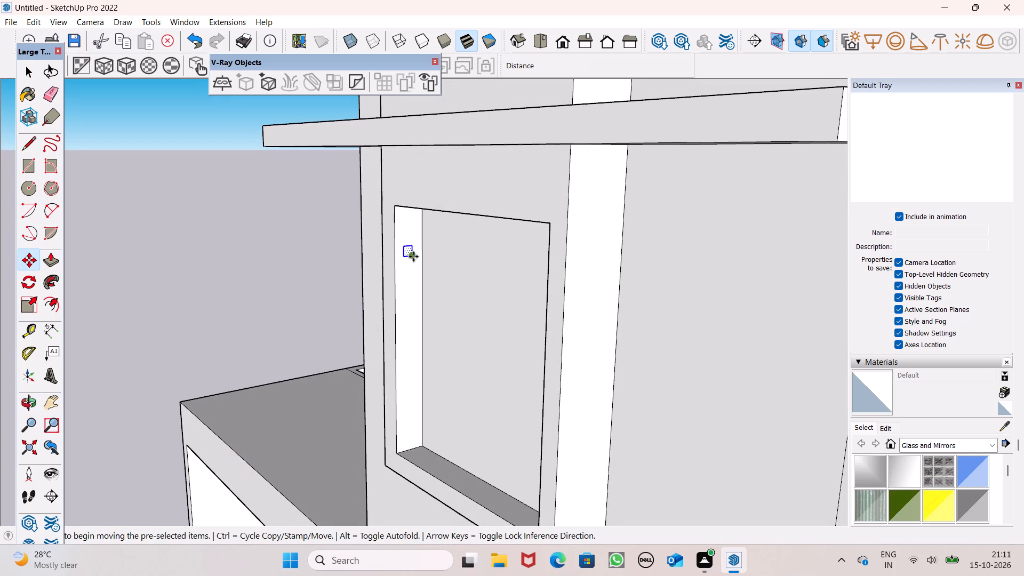
left_click_drag(413, 257, 415, 298)
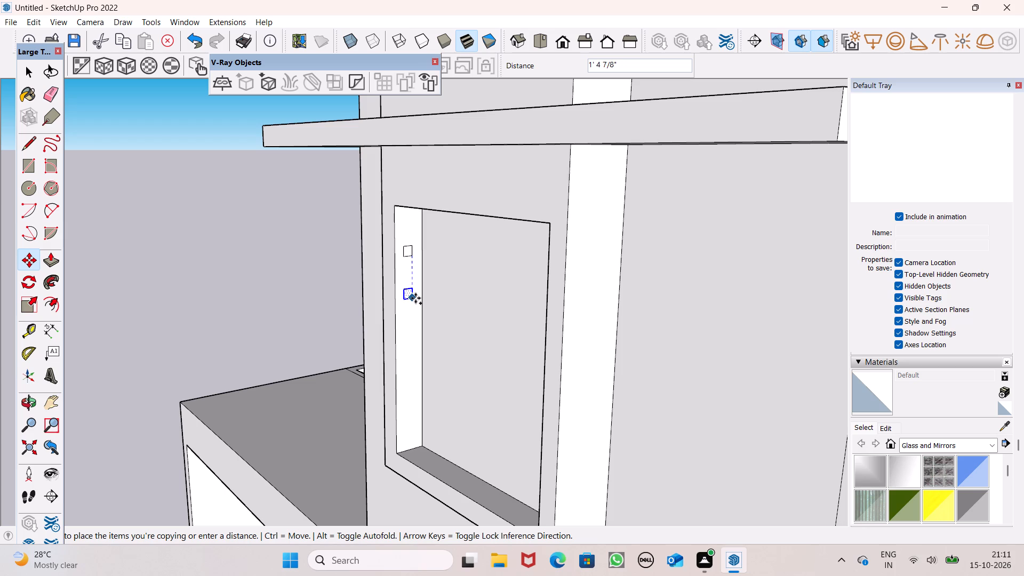
left_click_drag(415, 298, 417, 303)
left_click_drag(412, 304, 412, 307)
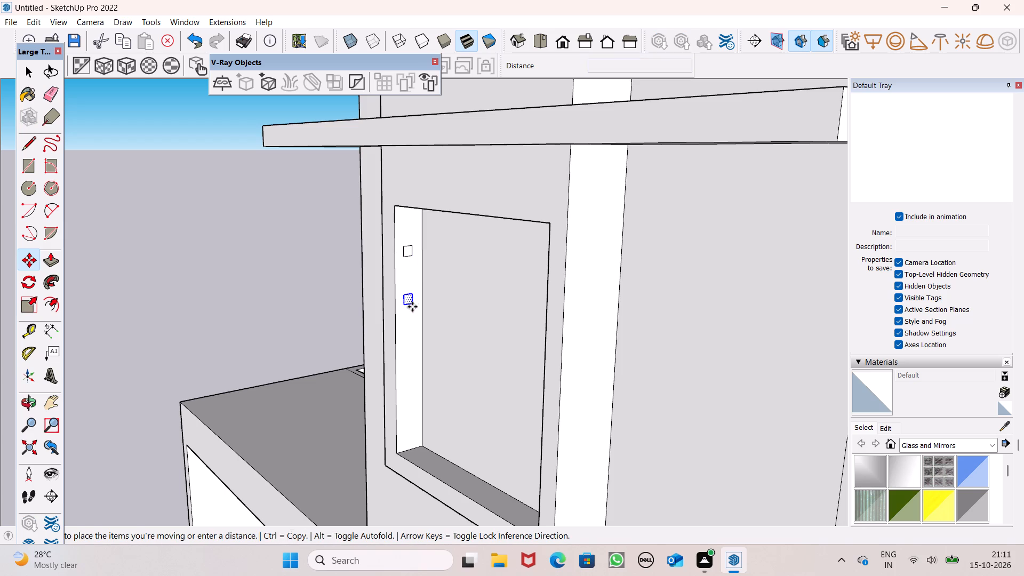
left_click_drag(412, 307, 412, 350)
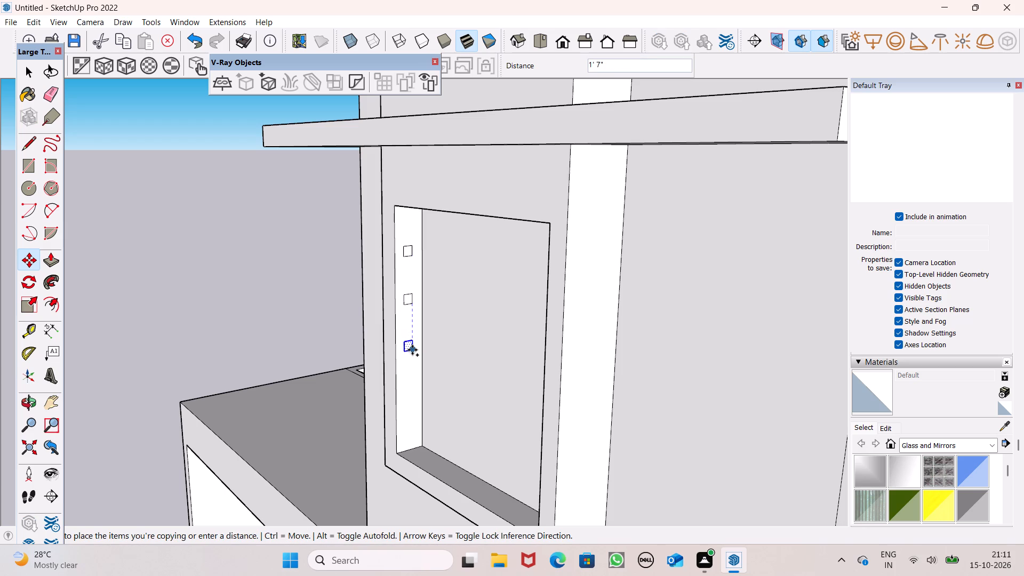
left_click_drag(412, 350, 413, 350)
left_click_drag(414, 348, 414, 361)
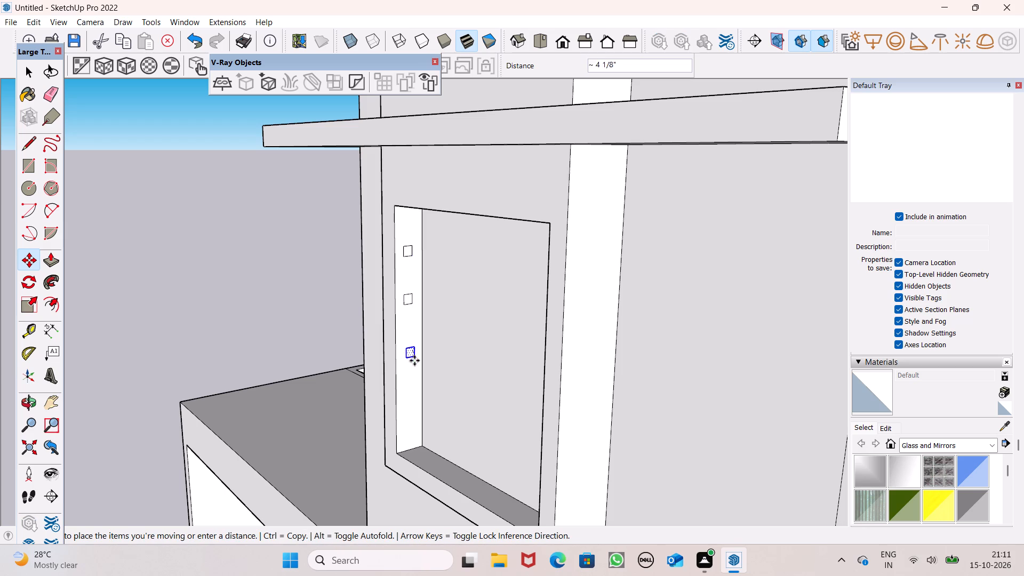
left_click_drag(414, 361, 411, 404)
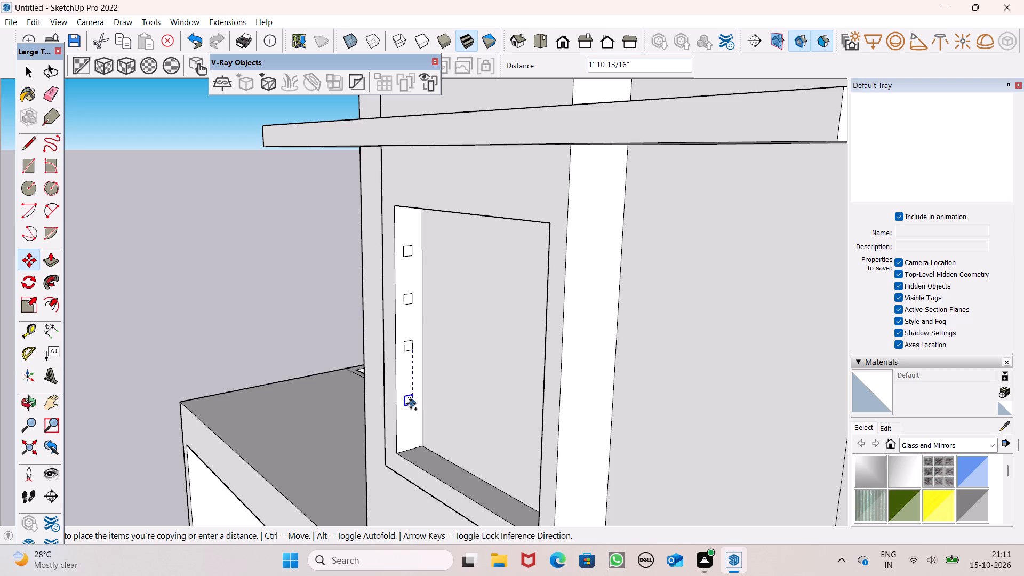
left_click_drag(411, 404, 411, 403)
key("space")
left_click(293, 294)
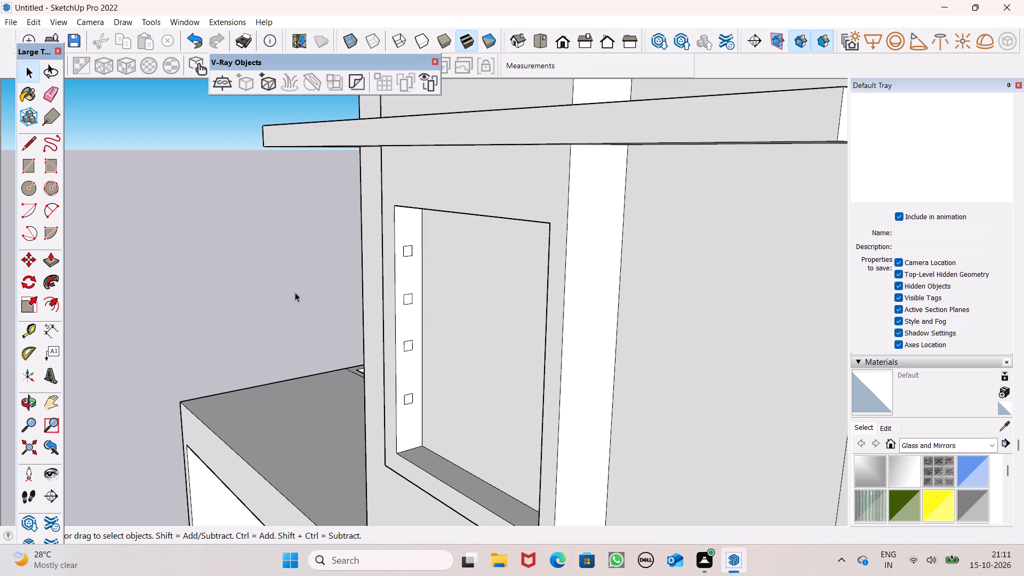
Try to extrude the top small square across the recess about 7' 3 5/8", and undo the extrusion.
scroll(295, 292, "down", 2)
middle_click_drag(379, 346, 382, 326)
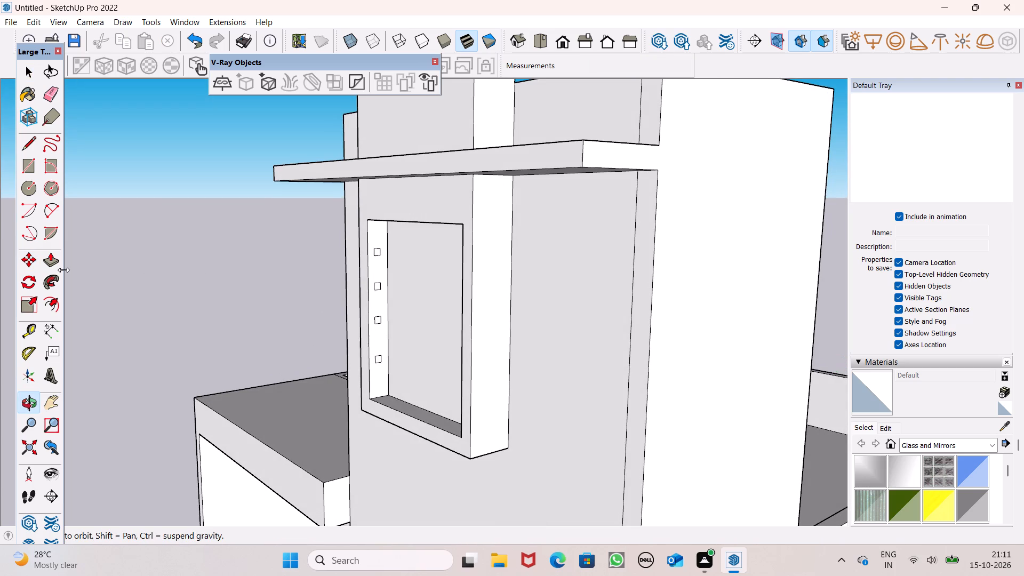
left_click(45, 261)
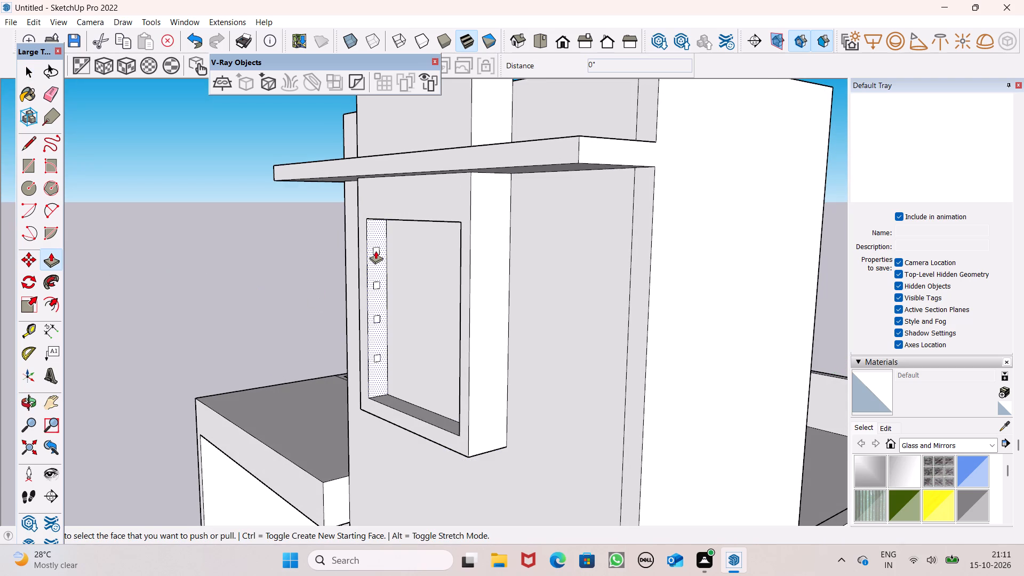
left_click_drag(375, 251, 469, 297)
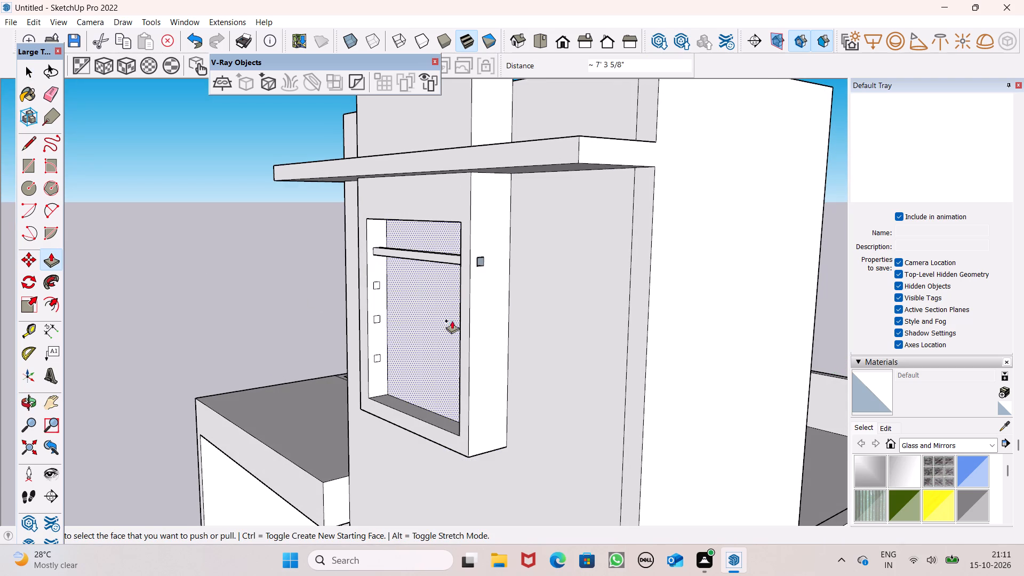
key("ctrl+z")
Extrude the four small squares about 6' 9" across the recess to its opposite side face as horizontal bars.
middle_click_drag(469, 332, 604, 370)
scroll(401, 255, "up", 4)
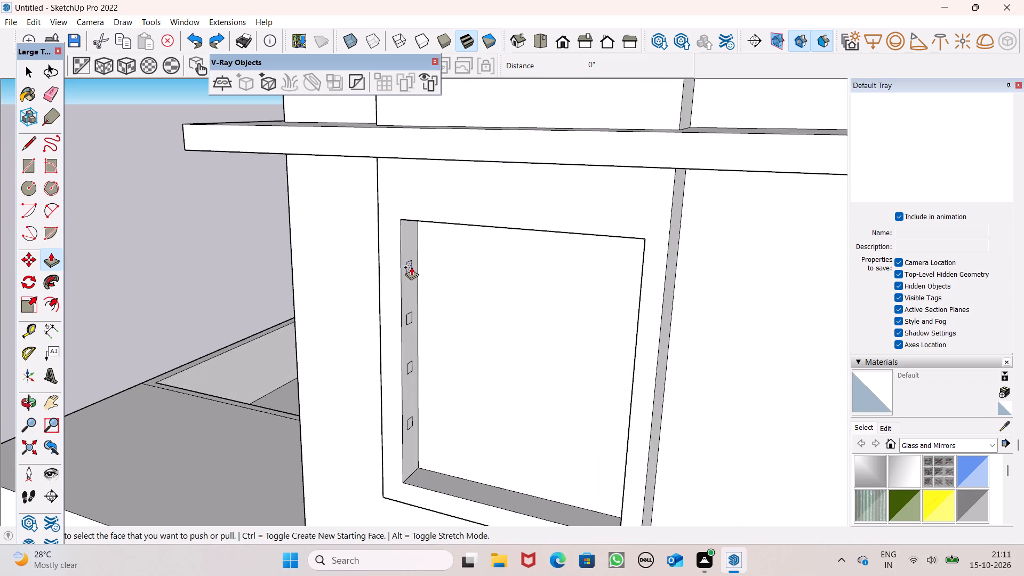
left_click_drag(410, 266, 644, 307)
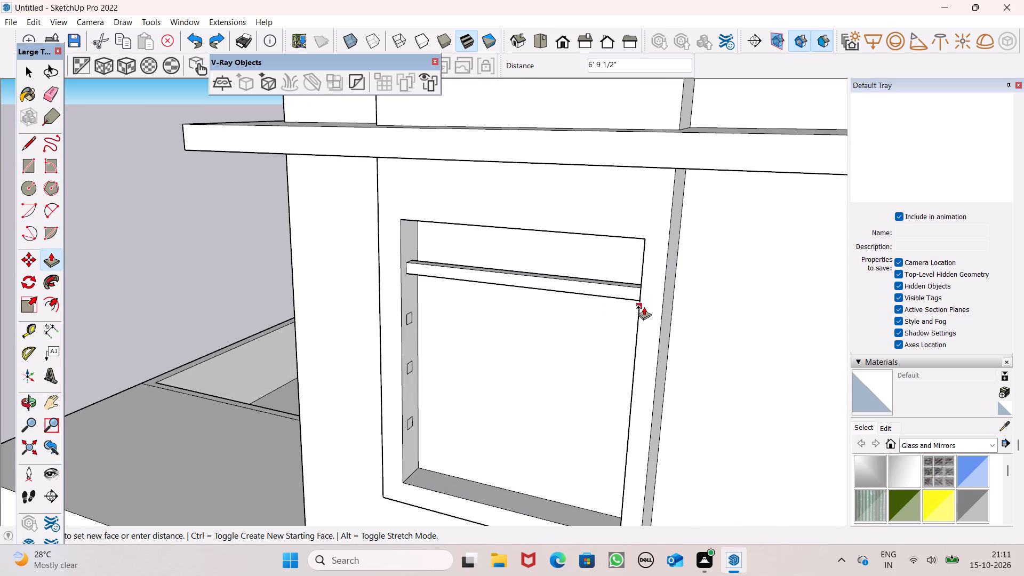
left_click_drag(644, 307, 644, 307)
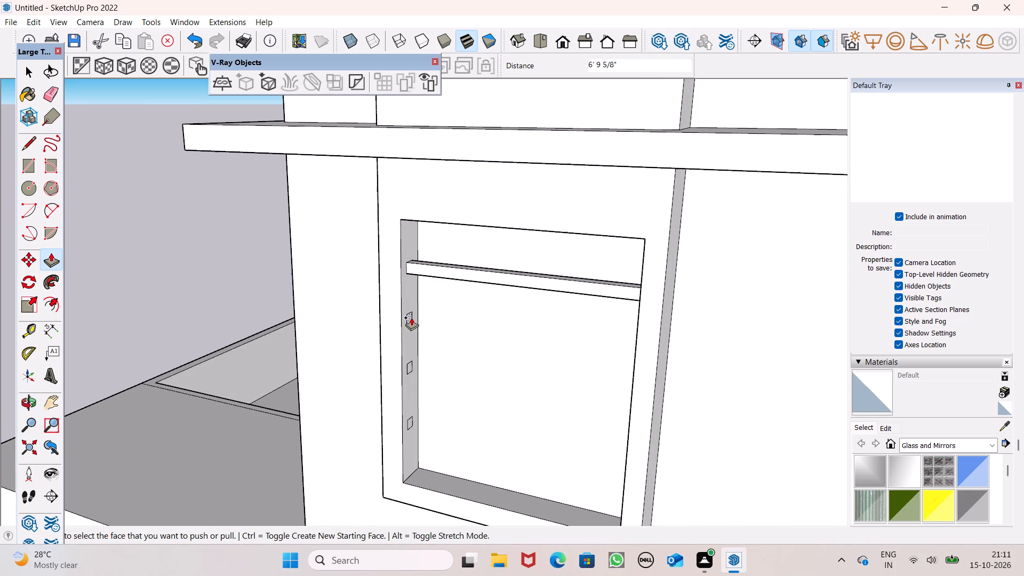
left_click_drag(411, 317, 637, 340)
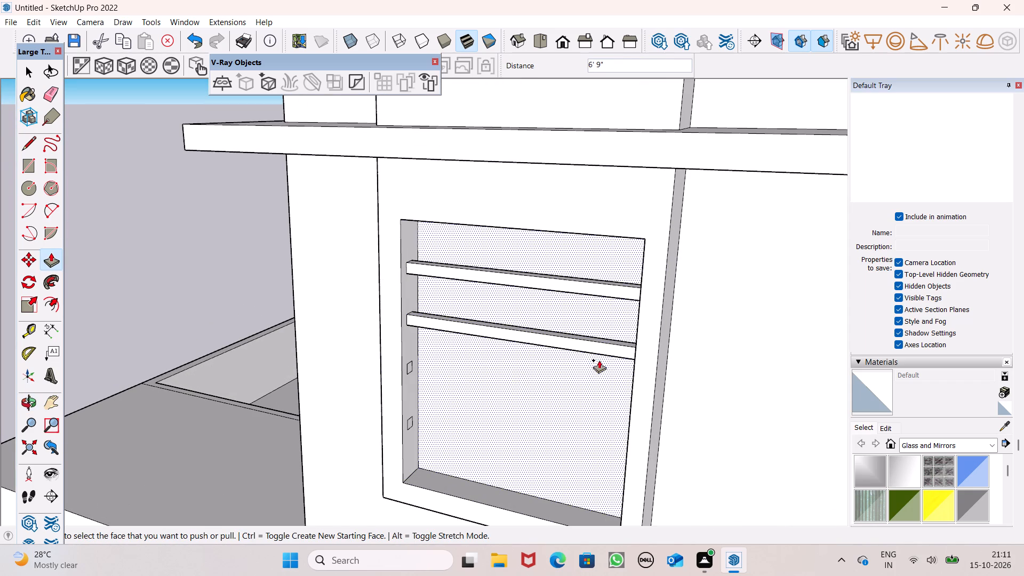
left_click_drag(410, 365, 607, 397)
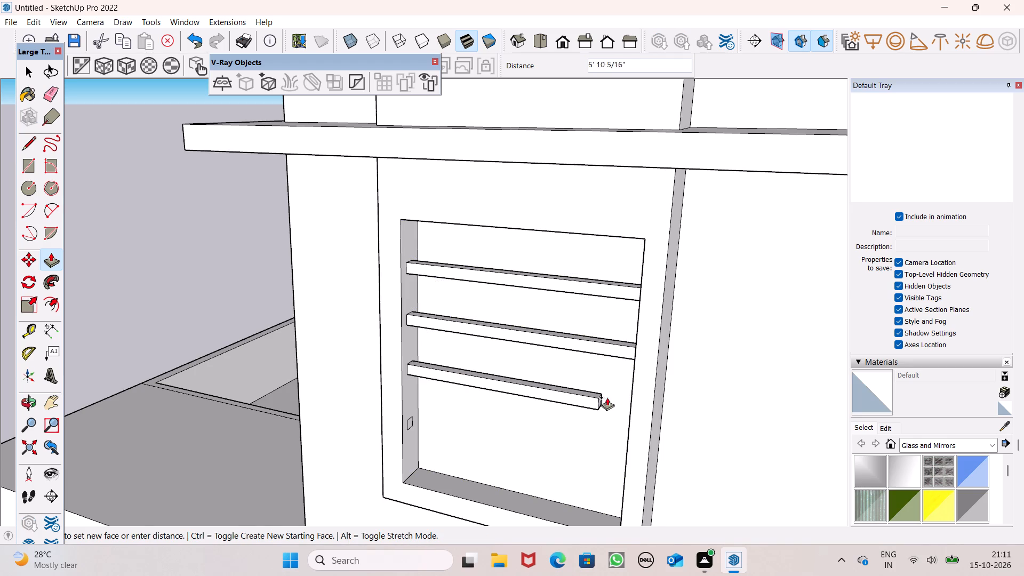
left_click_drag(607, 397, 635, 405)
scroll(617, 381, "down", 2)
scroll(515, 297, "down", 4)
scroll(540, 396, "up", 5)
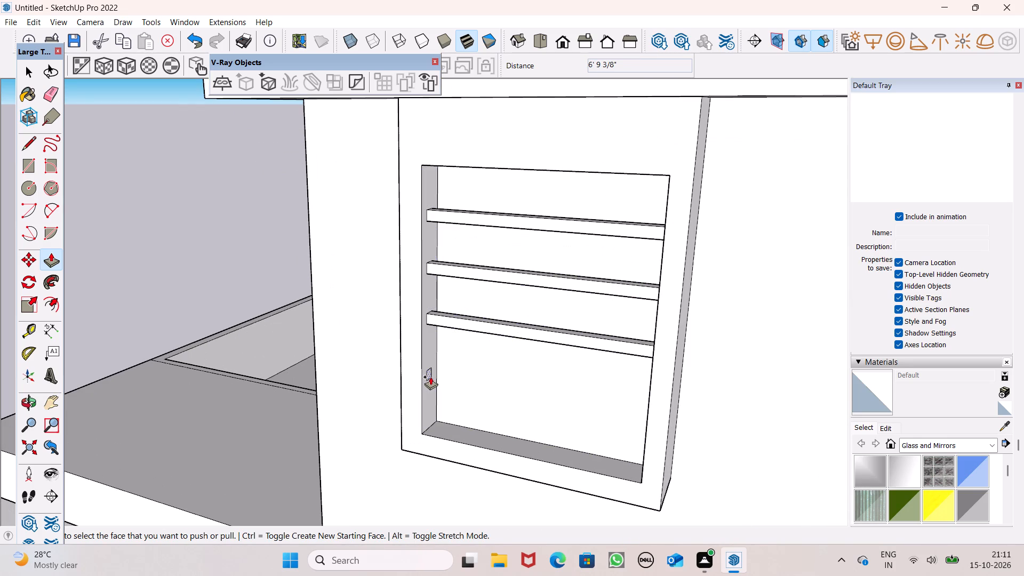
left_click_drag(429, 377, 649, 420)
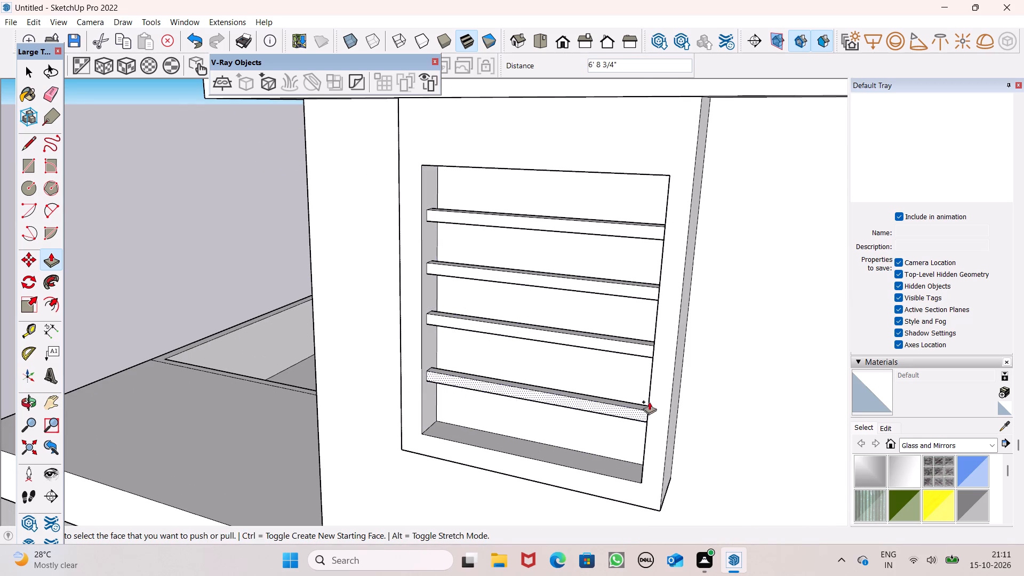
scroll(637, 376, "down", 4)
middle_click_drag(635, 401, 771, 318)
key("space")
Examine the tower front, including the barred recess, ledge and projecting window, from several angles.
scroll(218, 213, "down", 6)
middle_click_drag(366, 271, 341, 373)
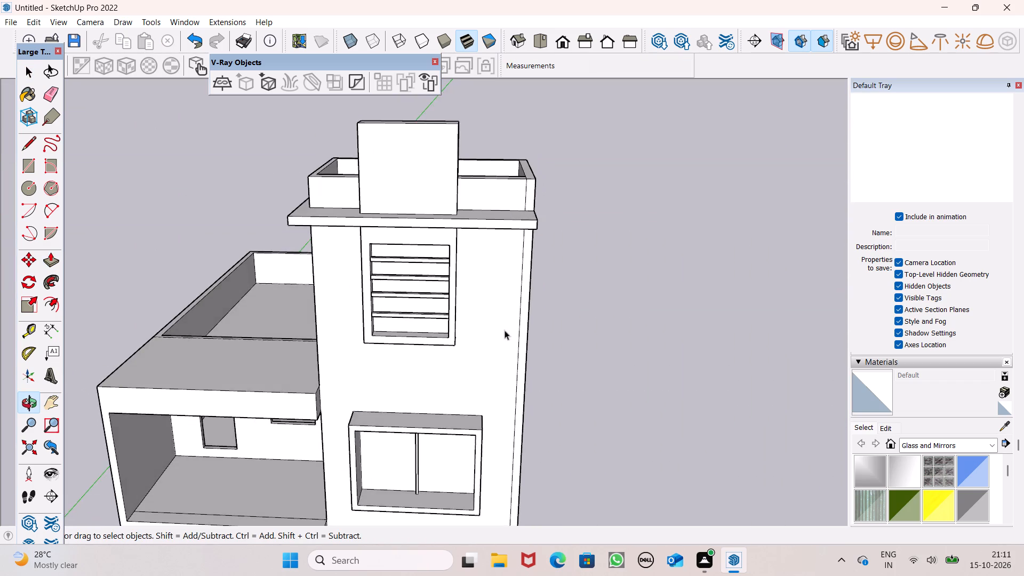
scroll(555, 333, "down", 2)
scroll(395, 86, "down", 1)
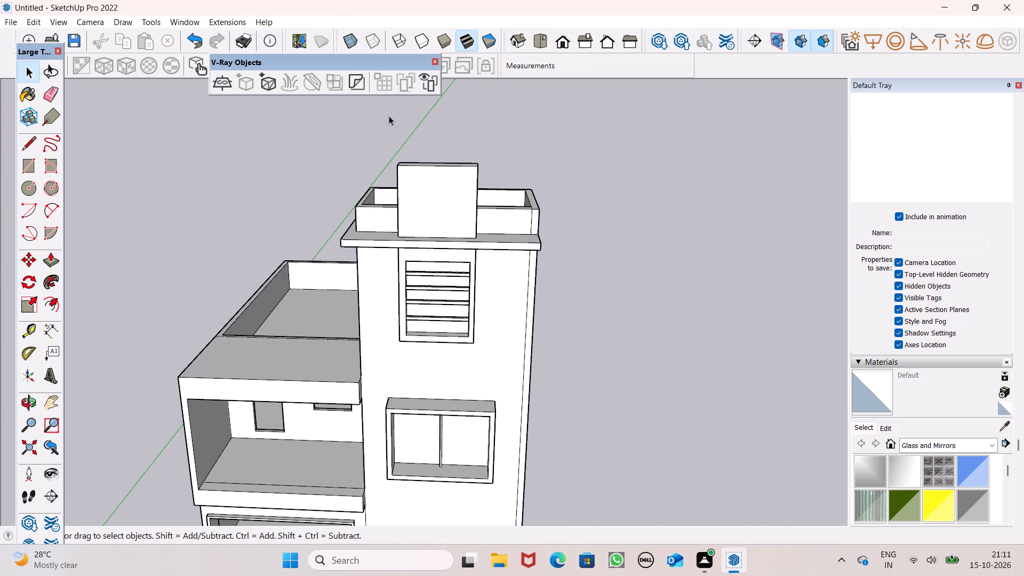
middle_click_drag(686, 260, 702, 202)
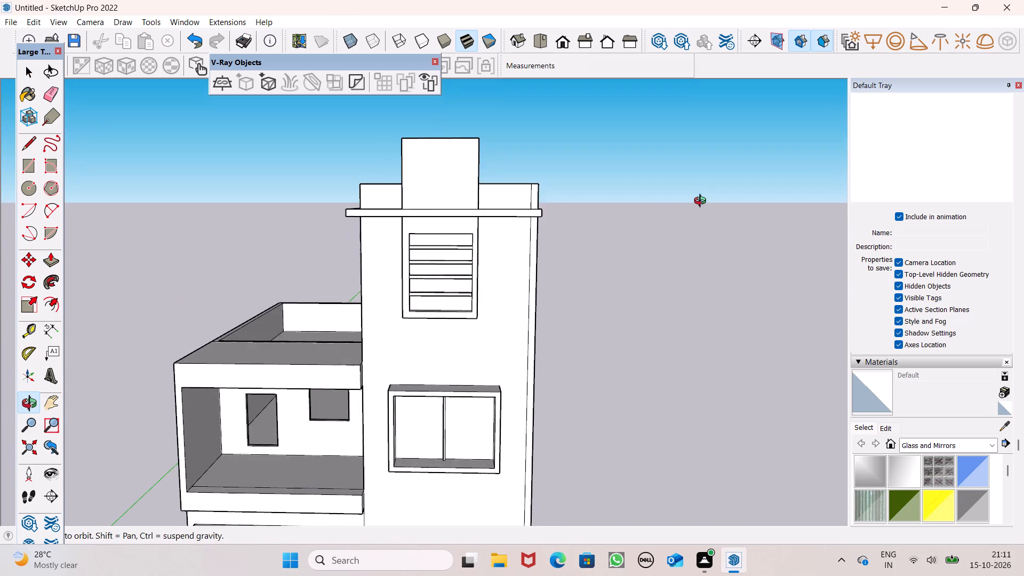
middle_click_drag(702, 202, 703, 202)
scroll(556, 188, "down", 2)
middle_click_drag(550, 298, 547, 296)
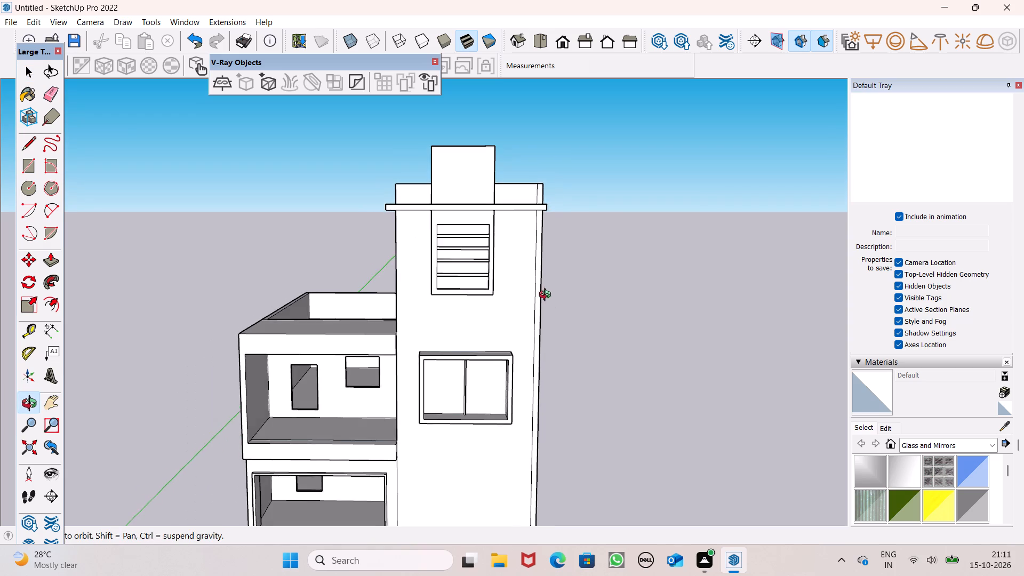
middle_click_drag(547, 296, 478, 293)
scroll(472, 414, "up", 1)
middle_click_drag(485, 421, 473, 385)
scroll(473, 385, "up", 1)
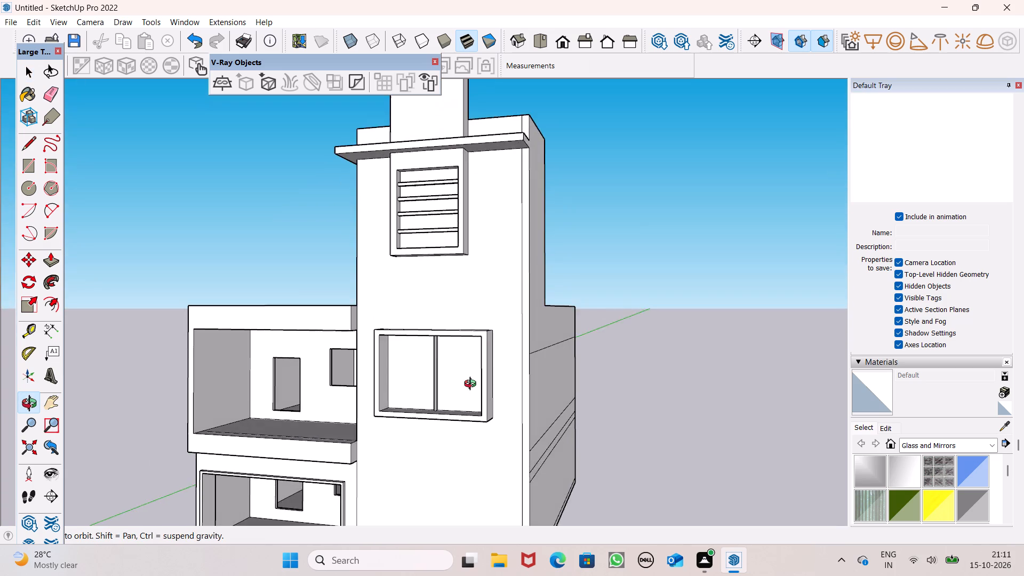
middle_click_drag(473, 385, 457, 421)
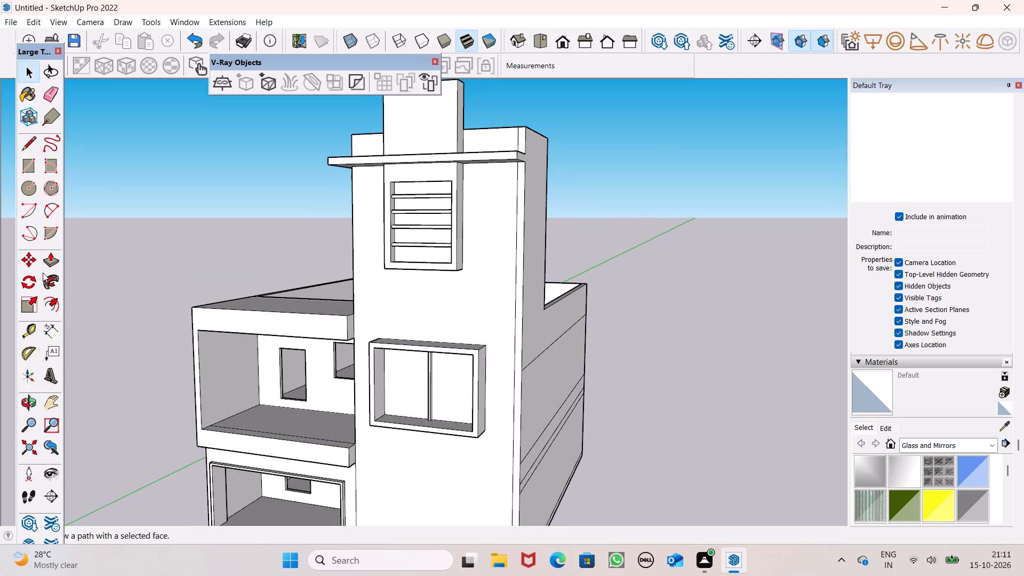
Narrow the projecting window on the side away from the terrace, pushing the opening's side face in about 1' 5 1/8" and the outer face about 1' 4 3/8".
left_click(49, 265)
middle_click_drag(353, 445, 532, 421)
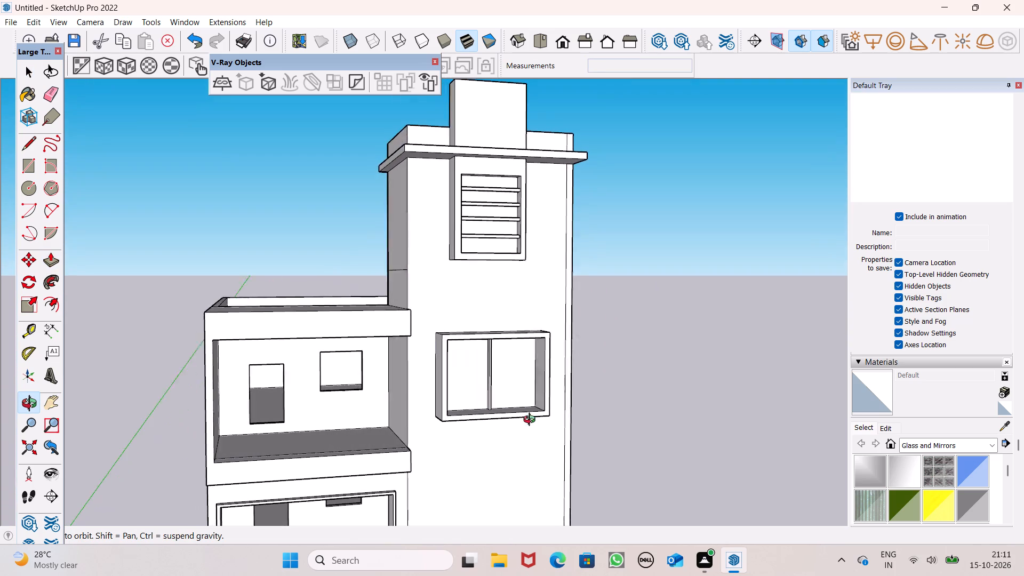
middle_click_drag(532, 421, 533, 420)
scroll(535, 379, "up", 4)
left_click_drag(545, 365, 532, 379)
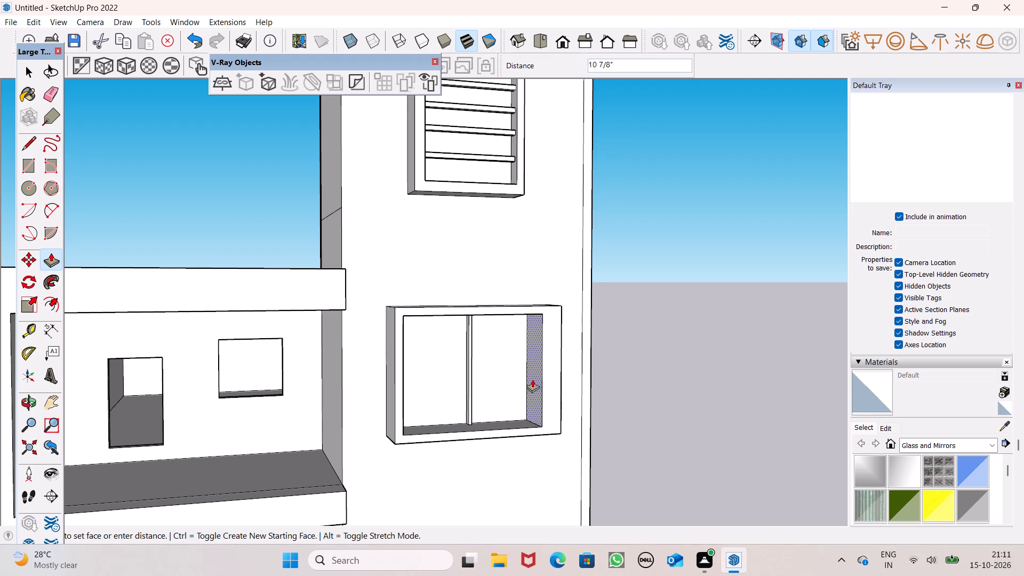
left_click_drag(532, 379, 527, 381)
scroll(593, 390, "down", 2)
middle_click_drag(533, 405, 263, 409)
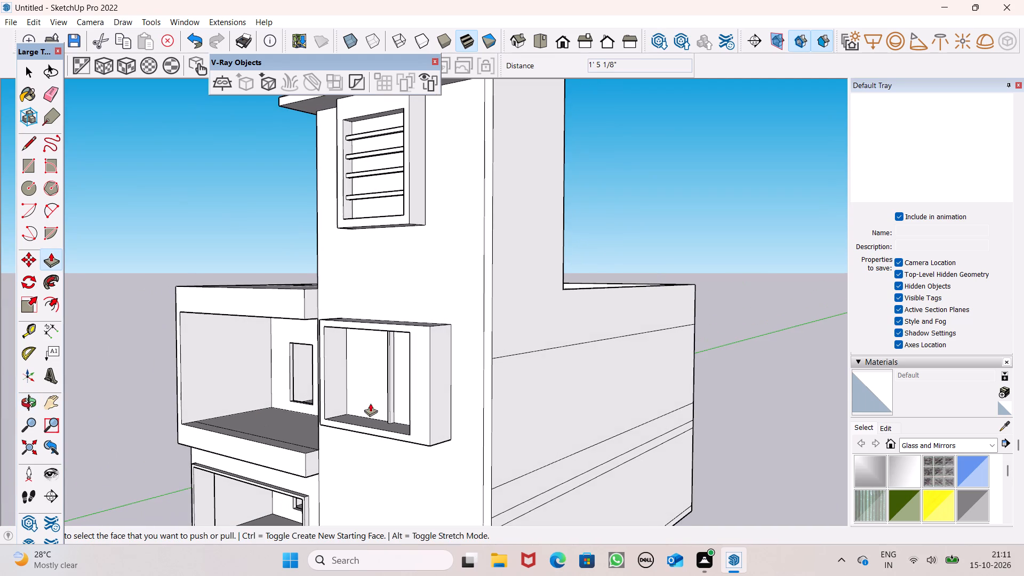
left_click_drag(441, 401, 427, 404)
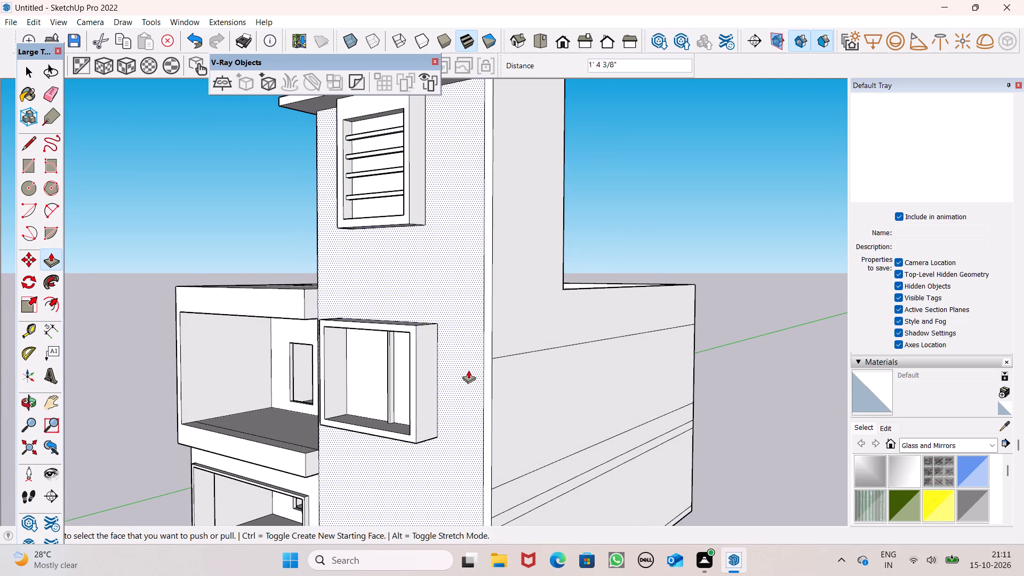
Recentre the window's vertical mullion, extending its terrace-side face about 10 11/16" and pushing its opposite face in about 10 13/16".
scroll(468, 370, "down", 4)
middle_click_drag(466, 387, 717, 378)
scroll(533, 387, "up", 7)
scroll(466, 380, "up", 4)
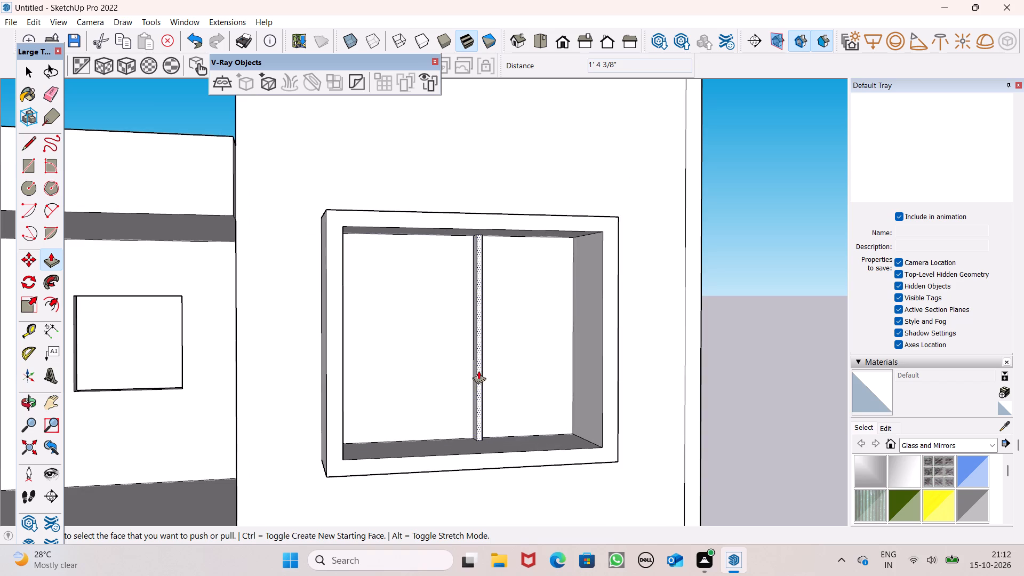
left_click_drag(476, 370, 454, 377)
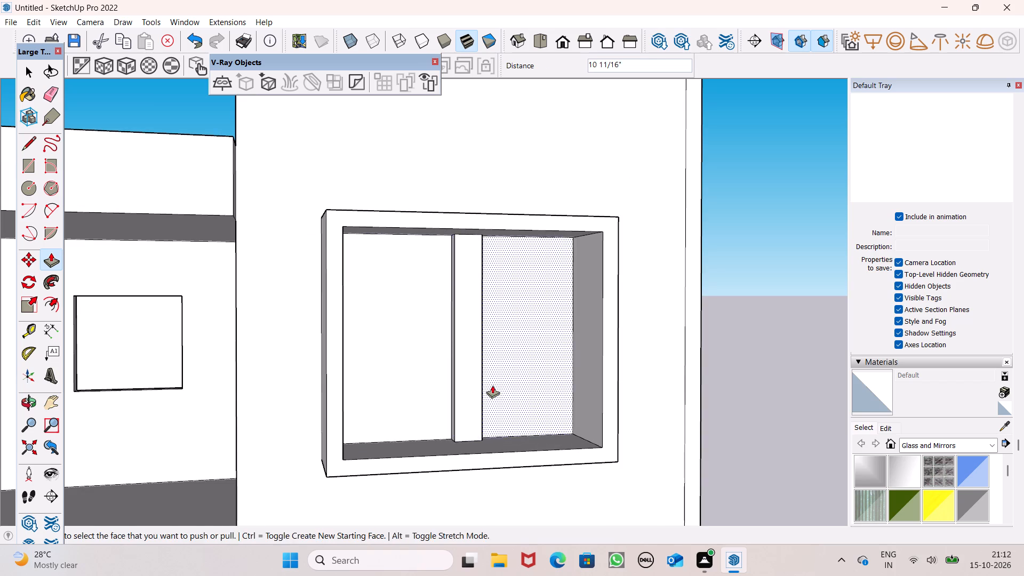
middle_click_drag(491, 386, 333, 411)
scroll(411, 404, "up", 3)
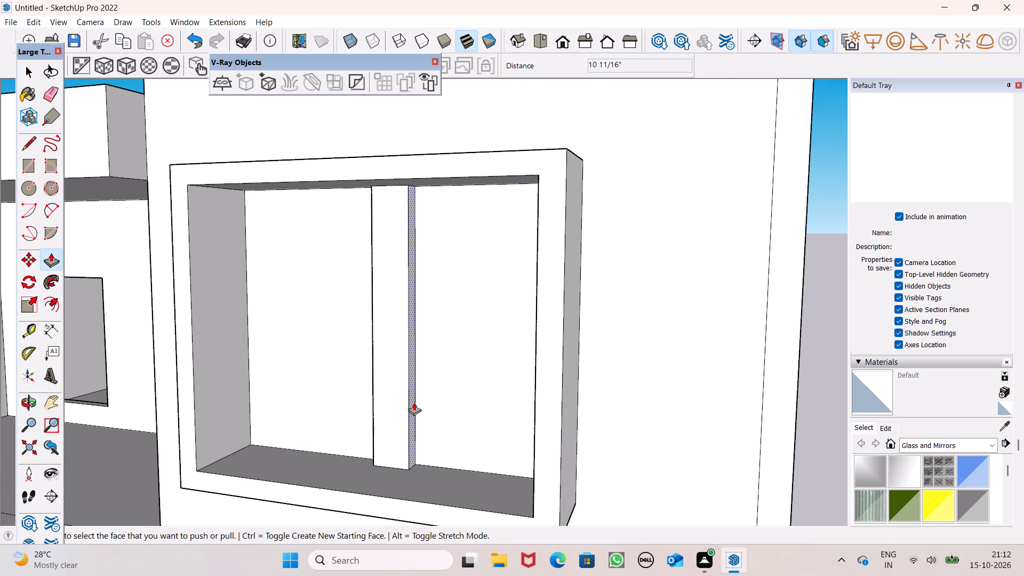
left_click_drag(414, 402, 388, 398)
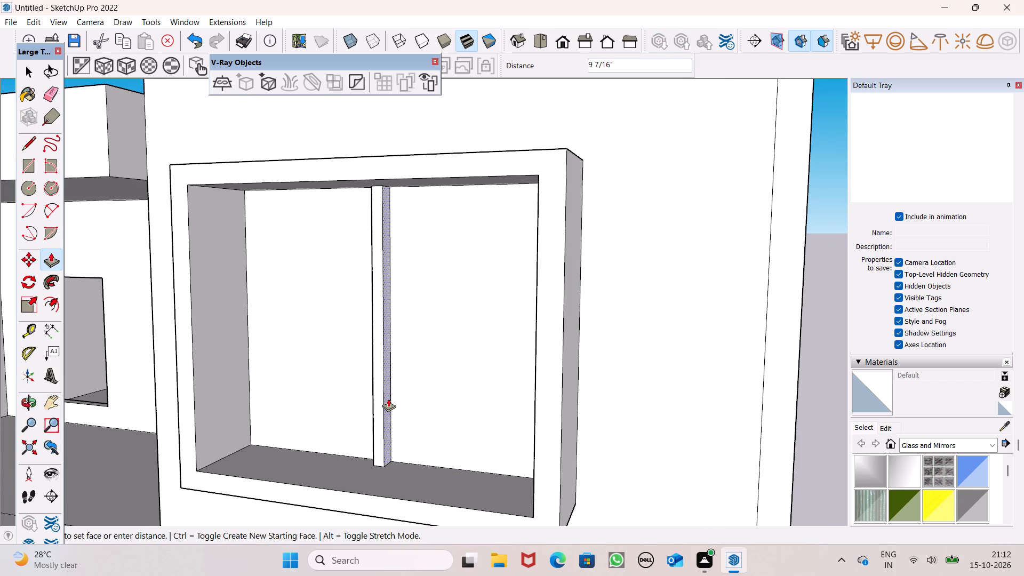
left_click_drag(388, 398, 385, 401)
scroll(412, 331, "down", 6)
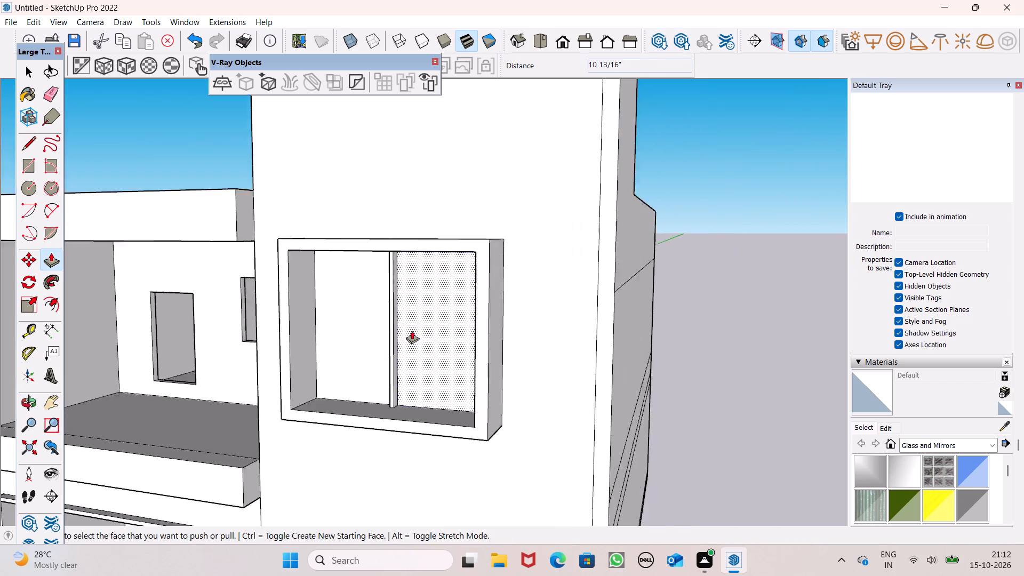
middle_click_drag(427, 375, 492, 389)
key("space")
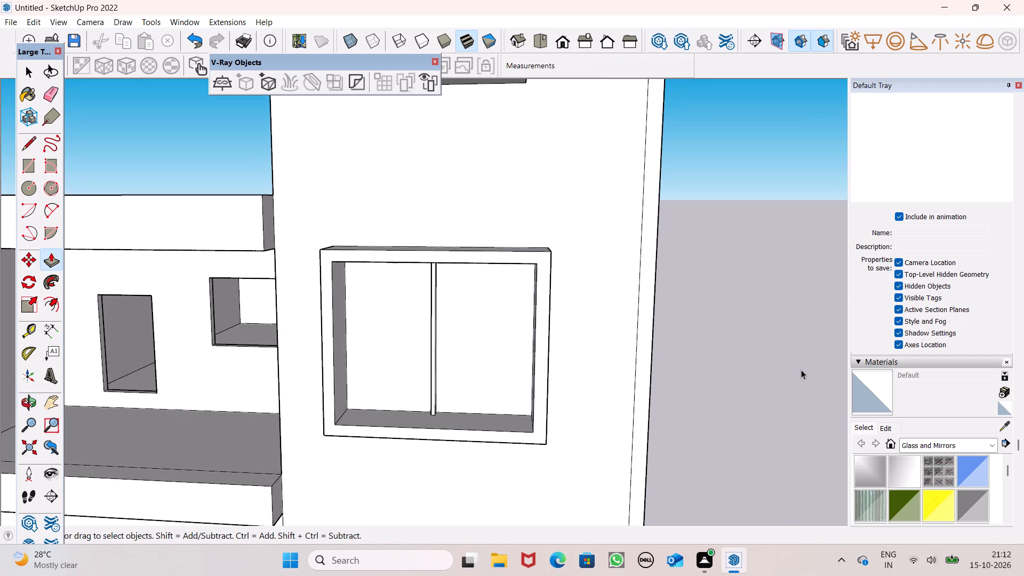
Erase the leftover vertical line segments on the tower front, beside its outer corner away from the terrace, below the ledge.
left_click(801, 370)
scroll(570, 273, "down", 11)
middle_click_drag(604, 307, 583, 305)
scroll(599, 158, "up", 2)
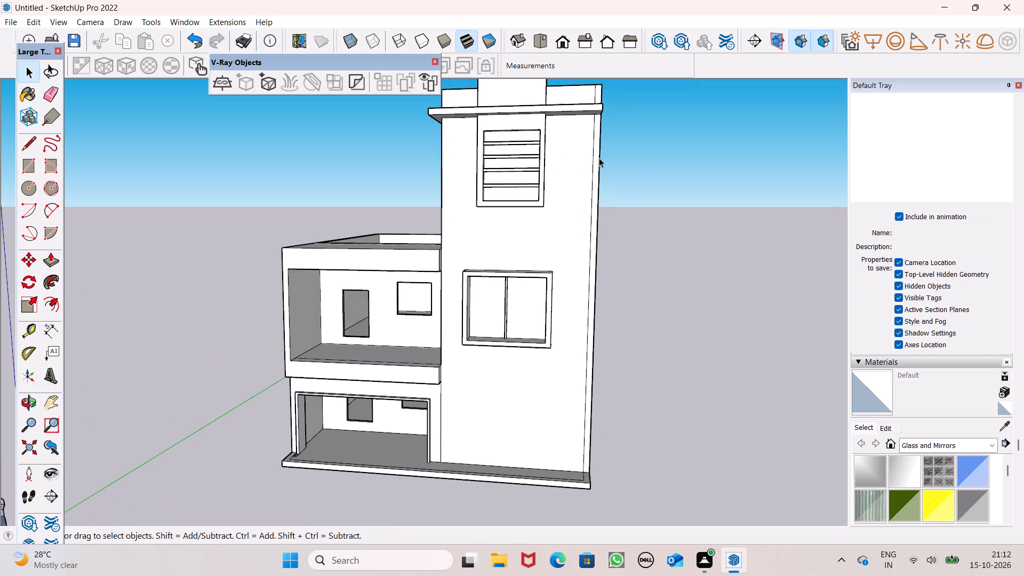
left_click(55, 92)
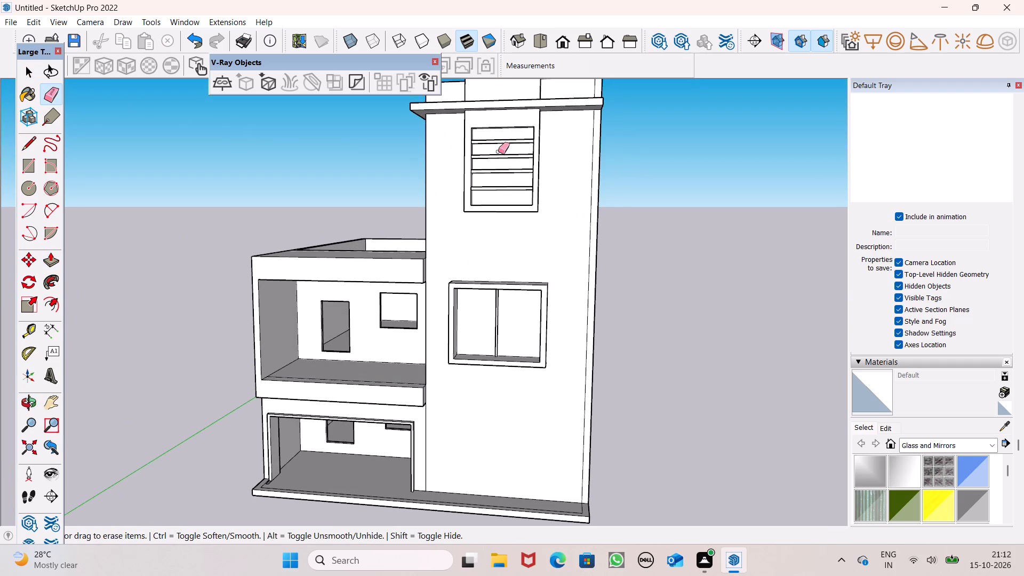
left_click(593, 172)
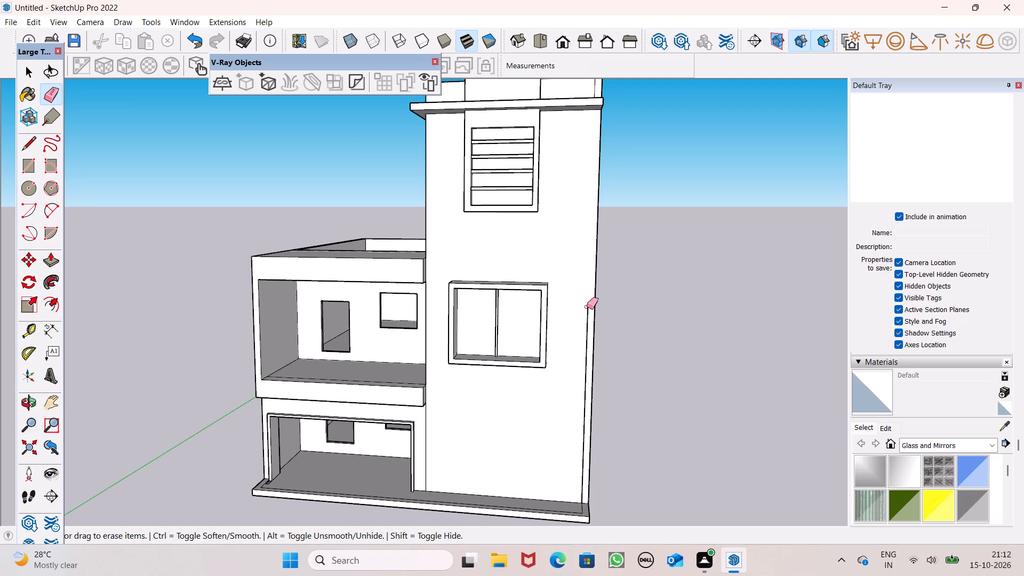
left_click(587, 307)
left_click(585, 396)
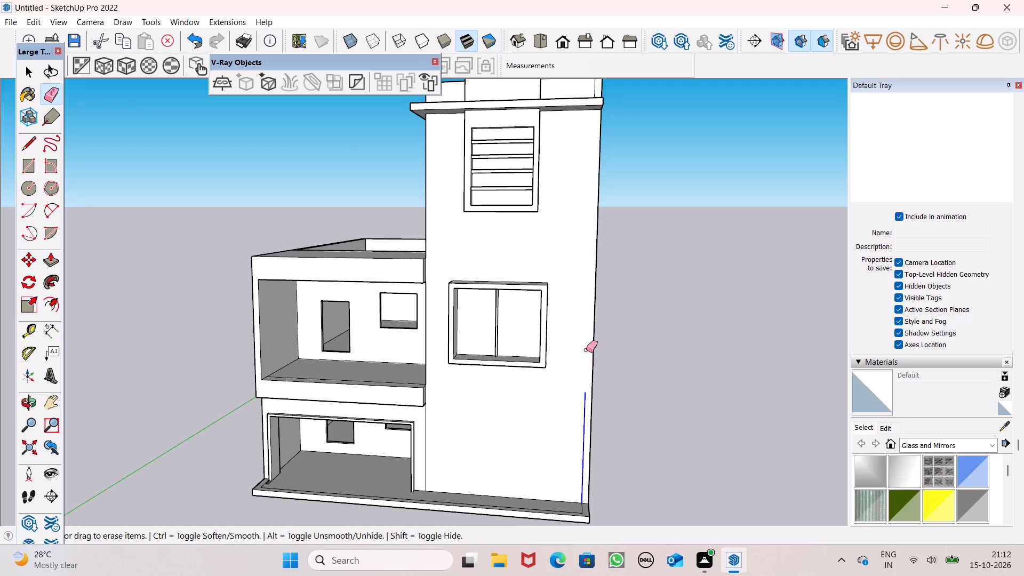
key("space")
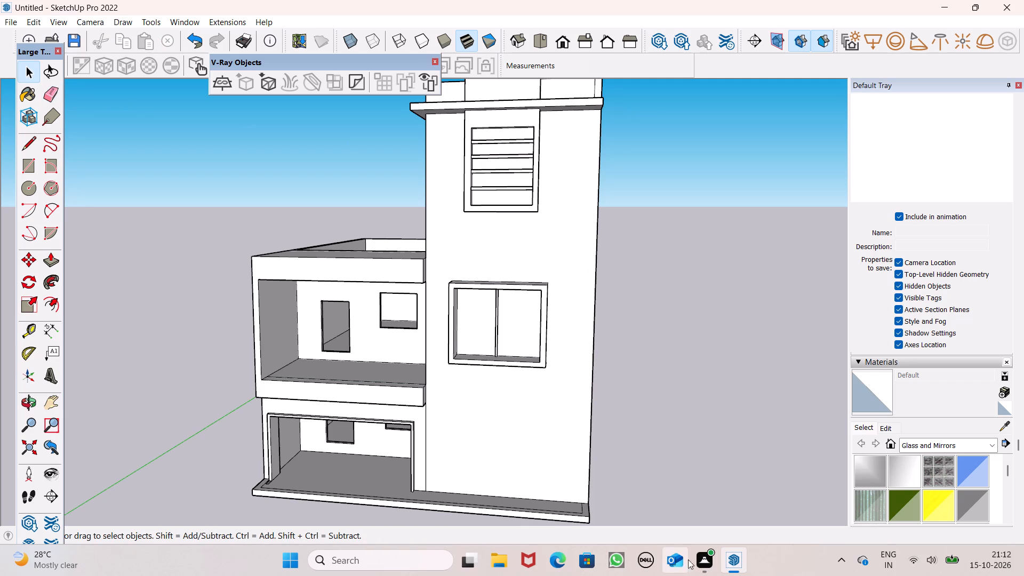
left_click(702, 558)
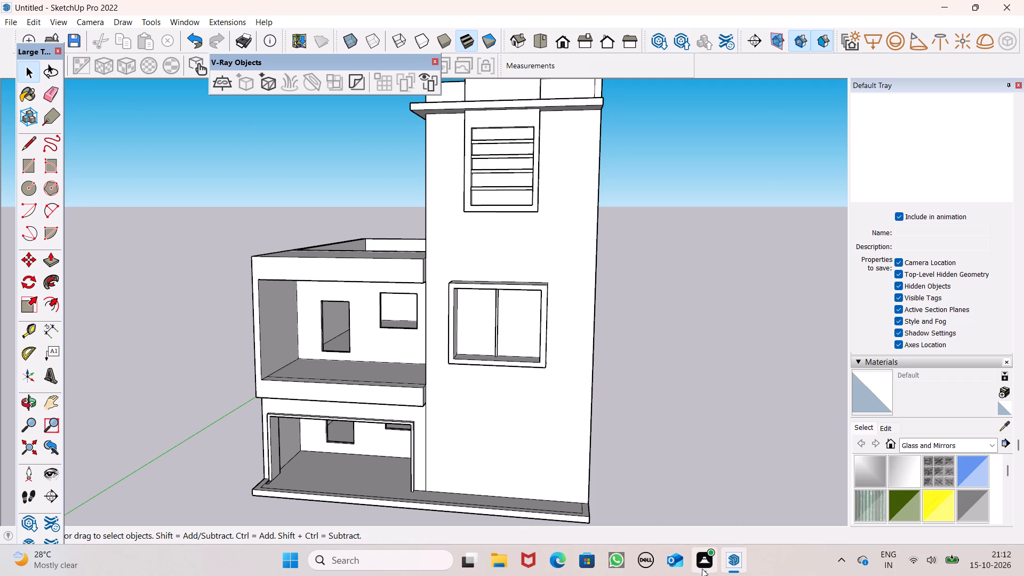
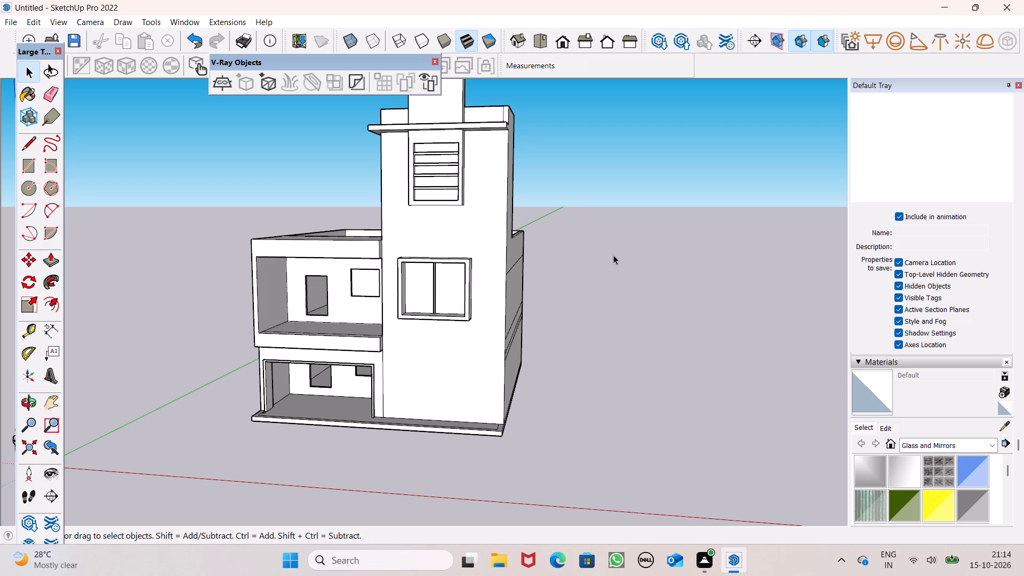
Pull the narrow strip along the first-floor balcony's front edge up about 1' 7 7/16" to form a low parapet.
scroll(592, 225, "down", 3)
middle_click_drag(565, 296, 599, 277)
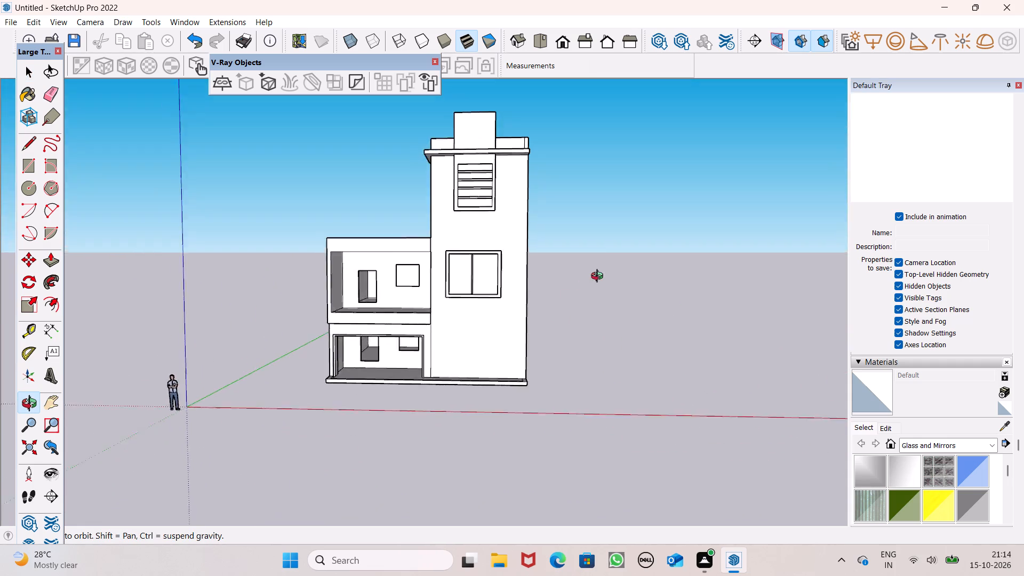
middle_click_drag(599, 277, 617, 252)
scroll(429, 284, "down", 2)
middle_click_drag(423, 278, 403, 470)
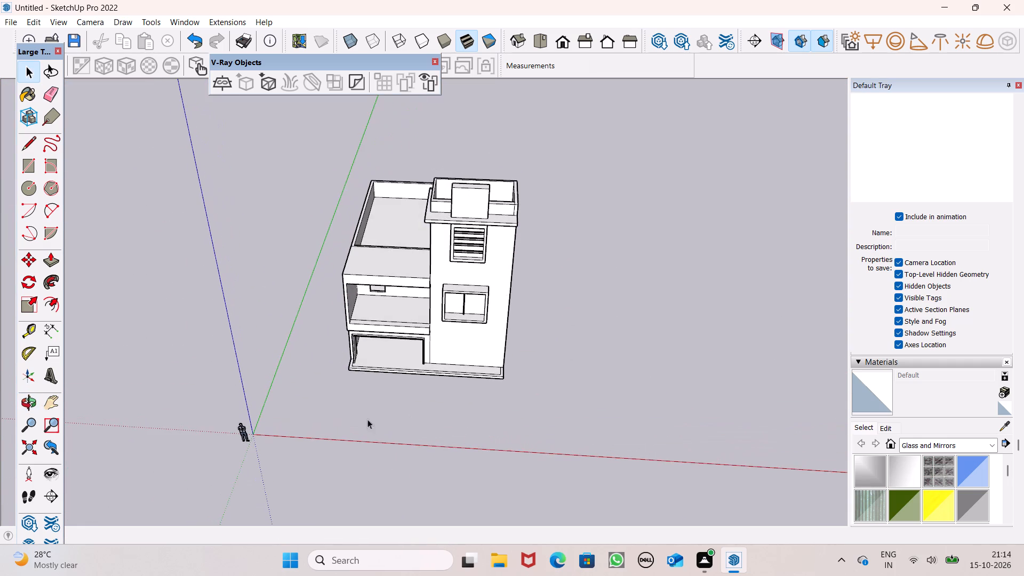
scroll(359, 395, "up", 4)
scroll(357, 311, "up", 8)
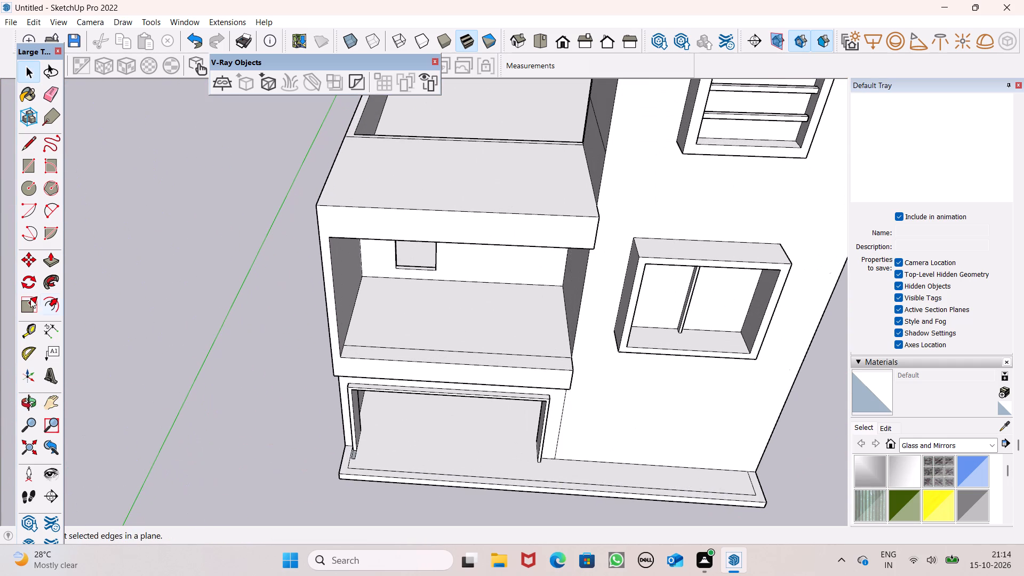
left_click(45, 261)
scroll(399, 358, "up", 3)
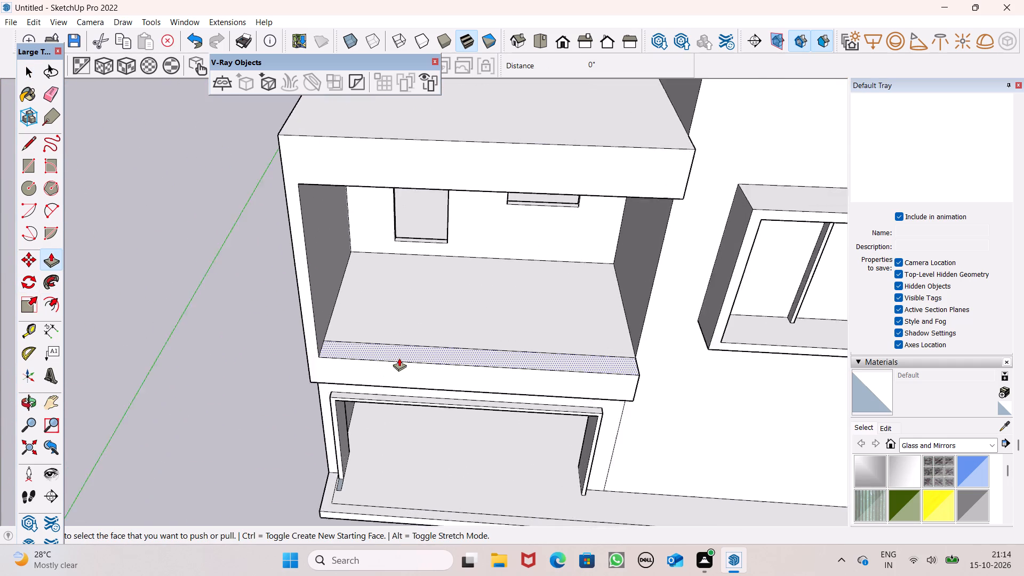
scroll(399, 358, "up", 2)
left_click_drag(356, 350, 352, 326)
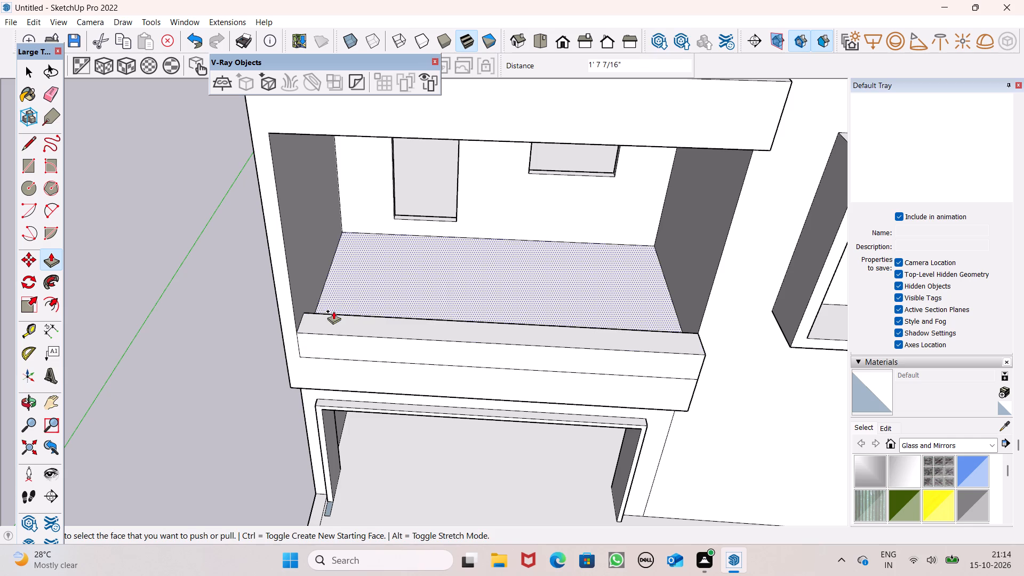
Push the balcony parapet's top face down a few inches.
scroll(333, 310, "up", 2)
left_click_drag(314, 327, 314, 332)
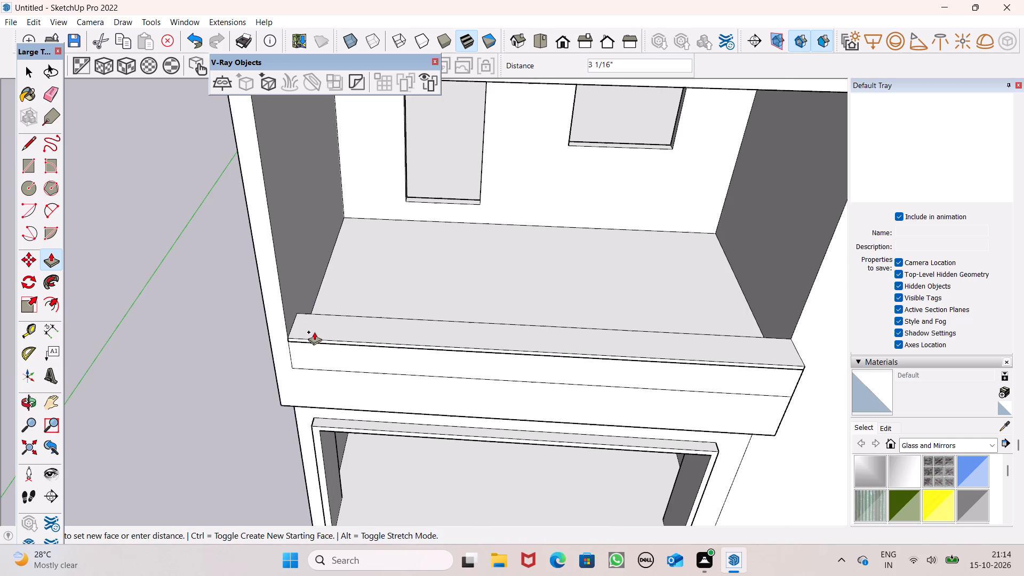
left_click_drag(314, 332, 314, 337)
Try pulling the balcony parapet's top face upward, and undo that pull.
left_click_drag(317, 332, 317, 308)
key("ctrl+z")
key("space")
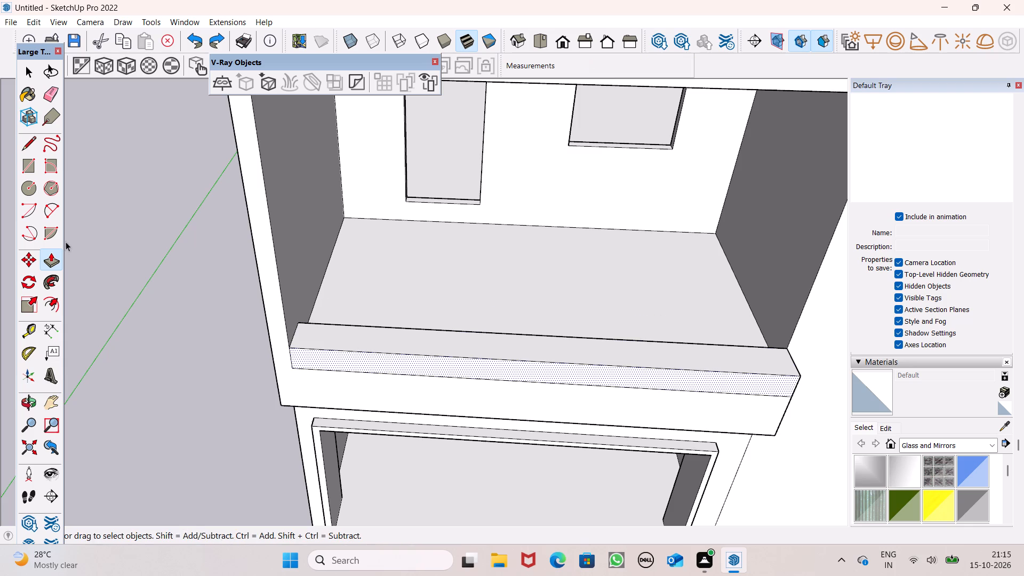
Draw a rectangle strip about 4 1/4" by 20' 11/16" lengthwise along the balcony parapet's top face, starting at its end edge's midpoint.
left_click(28, 166)
middle_click_drag(354, 383, 356, 385)
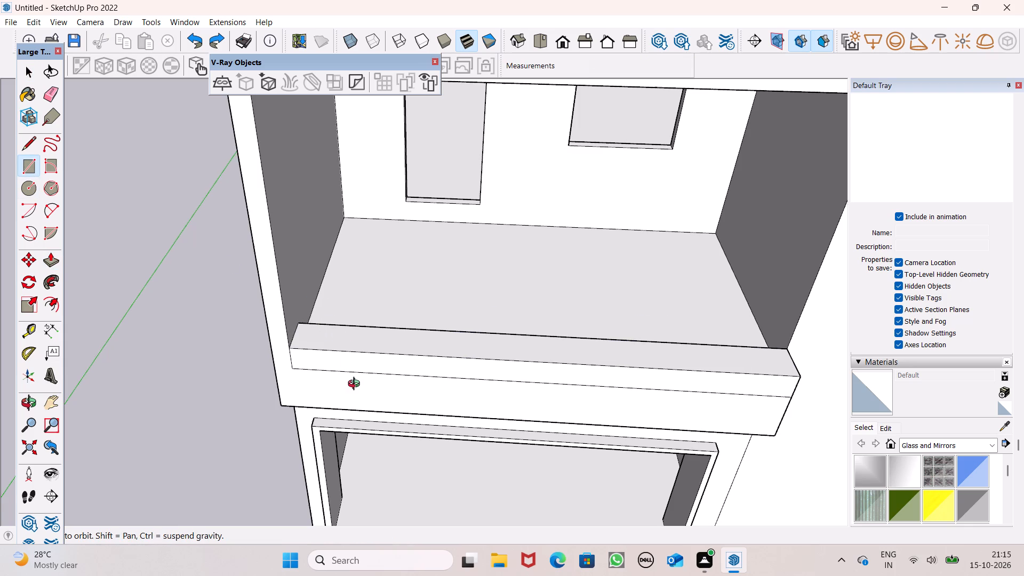
middle_click_drag(356, 385, 367, 410)
scroll(413, 410, "up", 3)
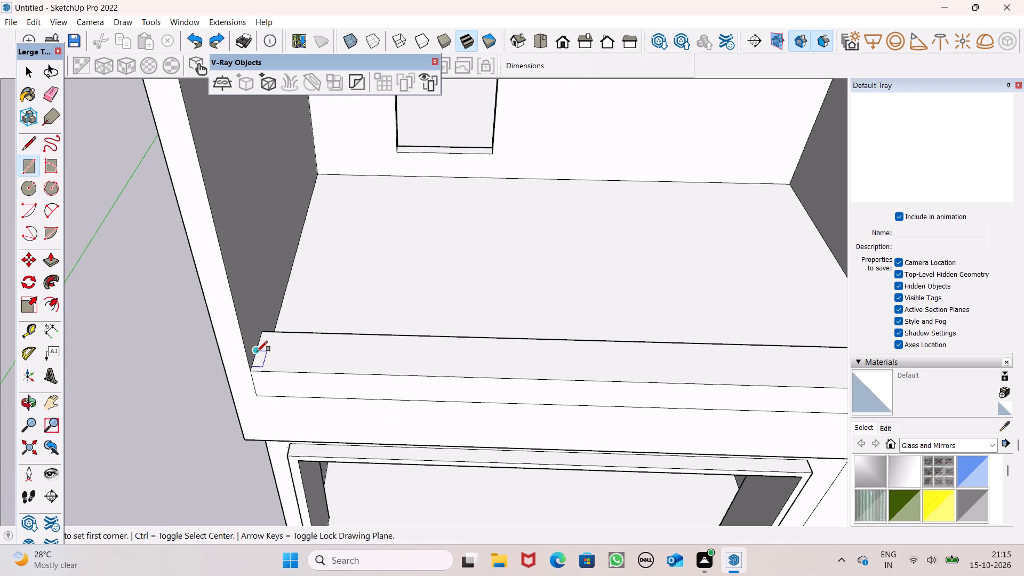
scroll(282, 388, "up", 8)
scroll(243, 363, "up", 7)
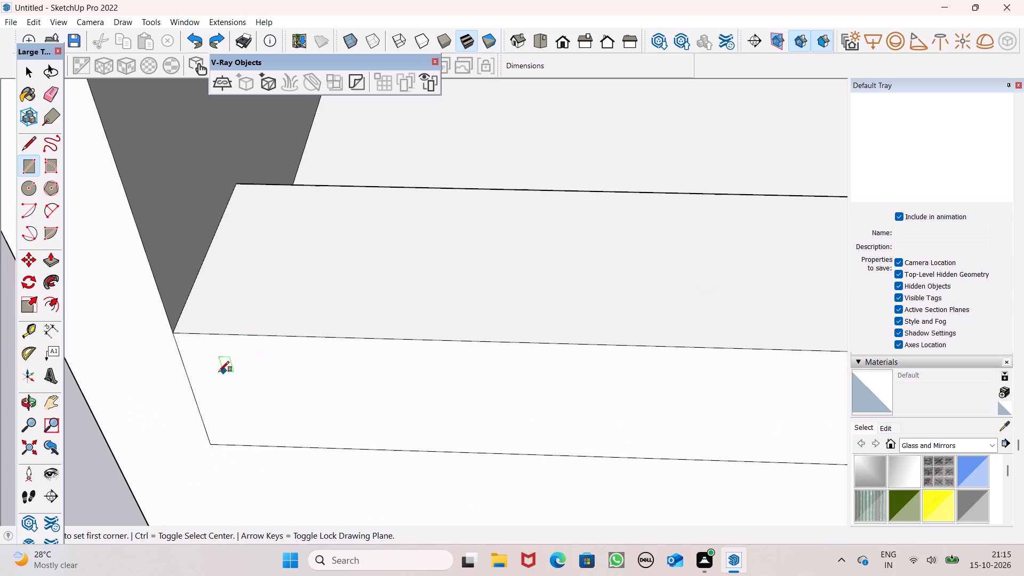
left_click_drag(208, 244, 208, 266)
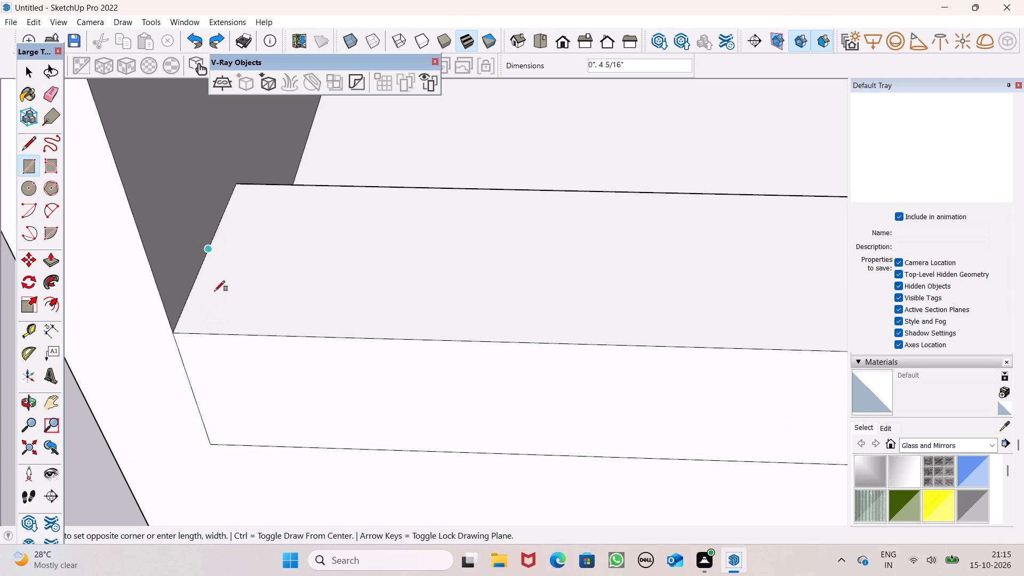
scroll(425, 281, "down", 13)
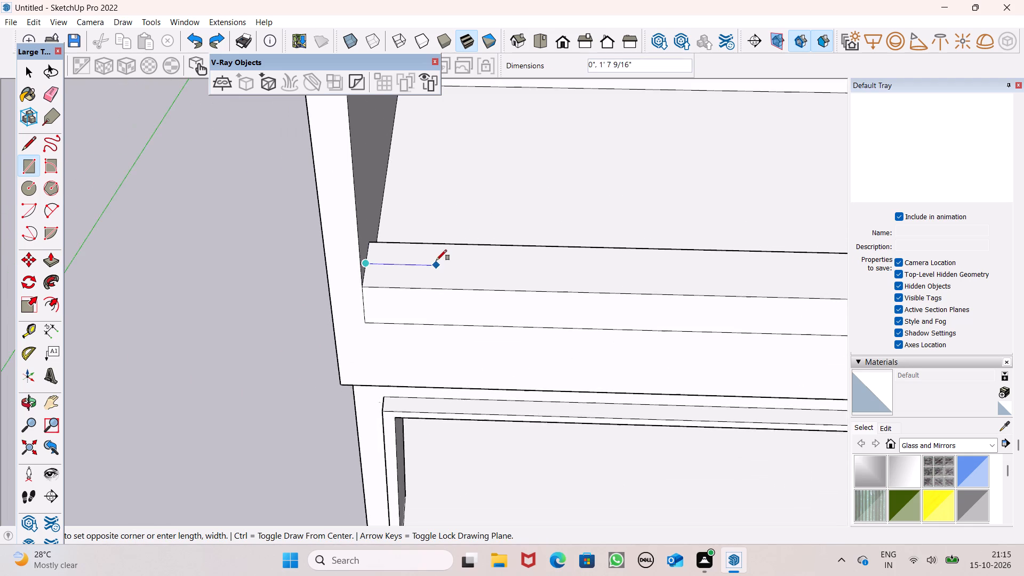
scroll(443, 269, "down", 7)
scroll(486, 287, "down", 7)
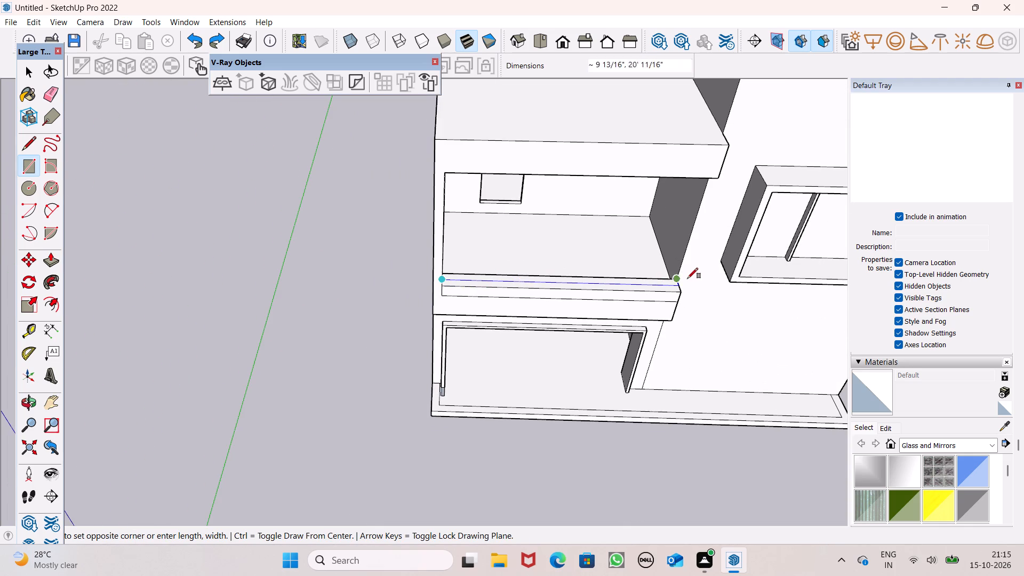
scroll(687, 278, "up", 13)
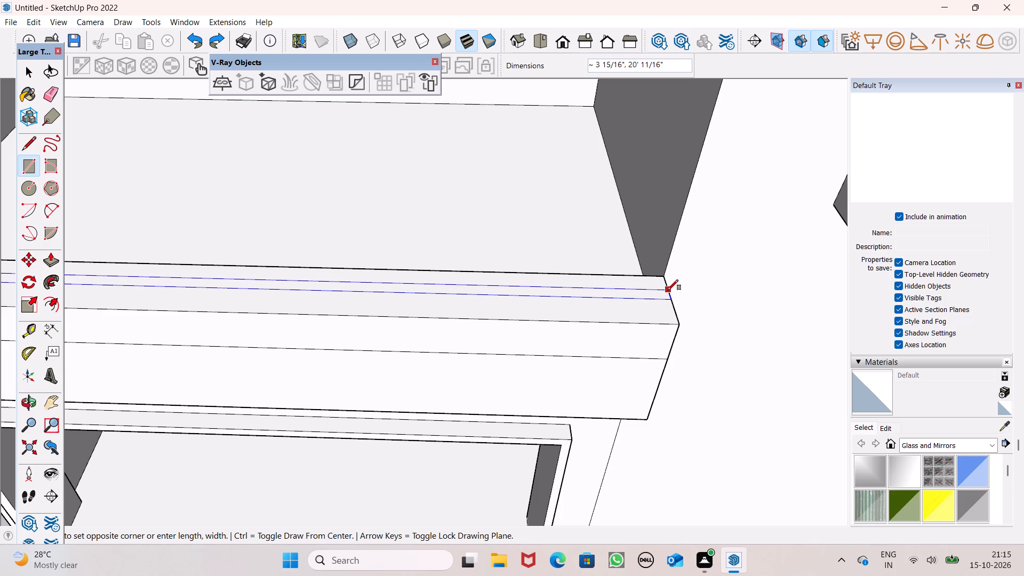
scroll(673, 291, "up", 1)
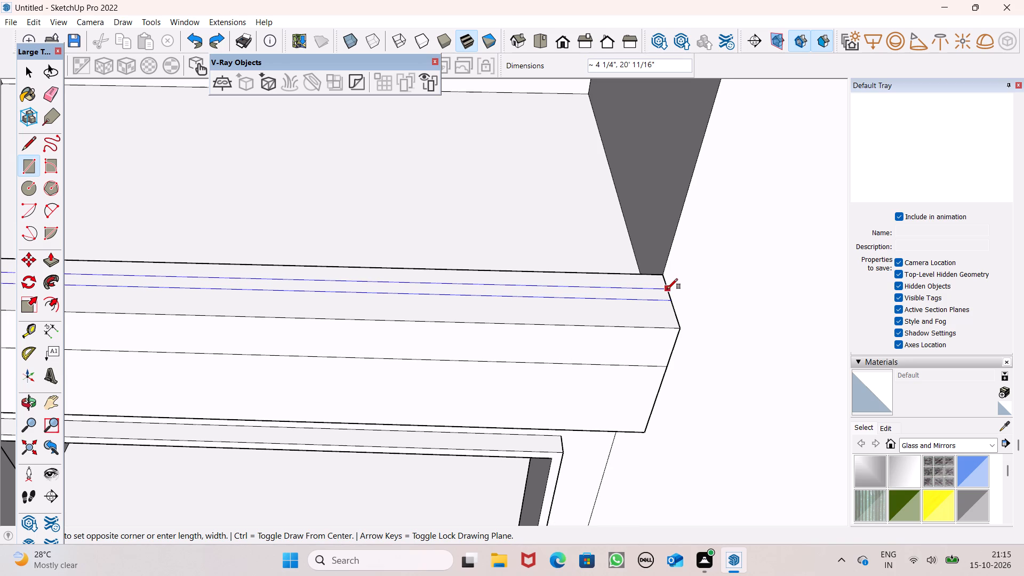
left_click(667, 289)
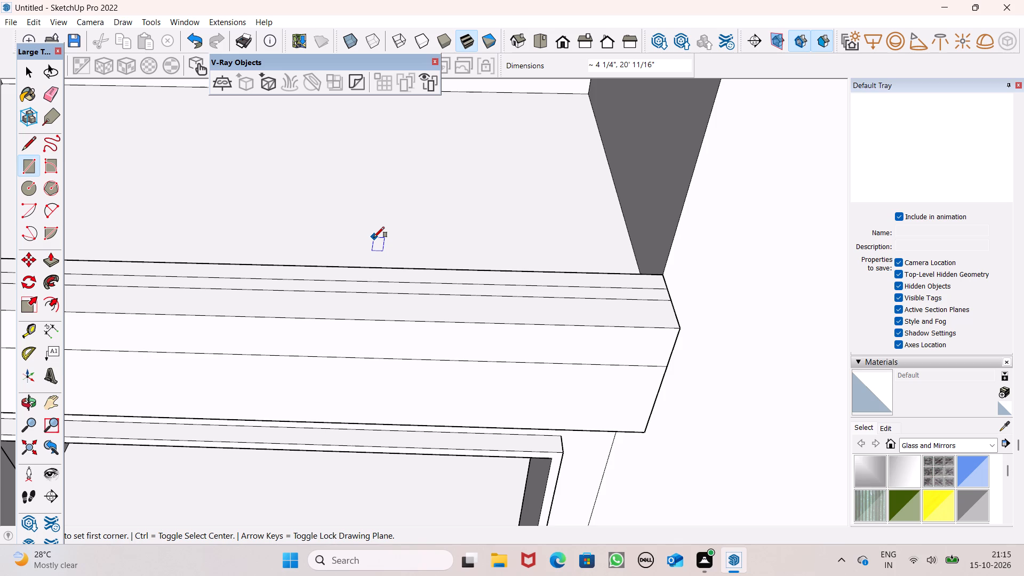
middle_click_drag(657, 350, 686, 366)
key("space")
Pull the narrow middle strip on the parapet's top up 3' to form the balcony's railing panel.
scroll(689, 307, "down", 4)
scroll(571, 305, "down", 8)
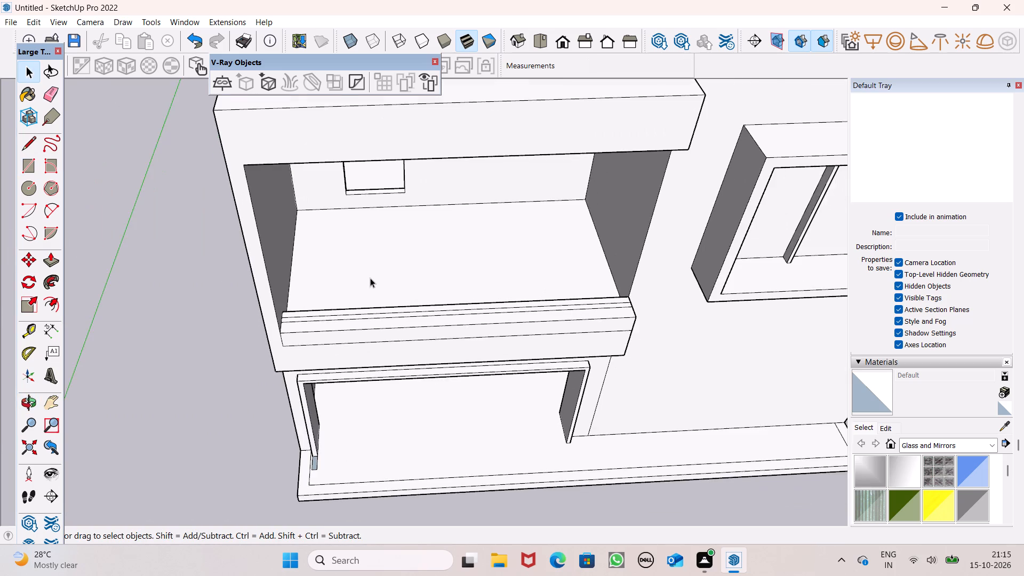
scroll(364, 278, "up", 4)
left_click(50, 260)
scroll(314, 327, "up", 4)
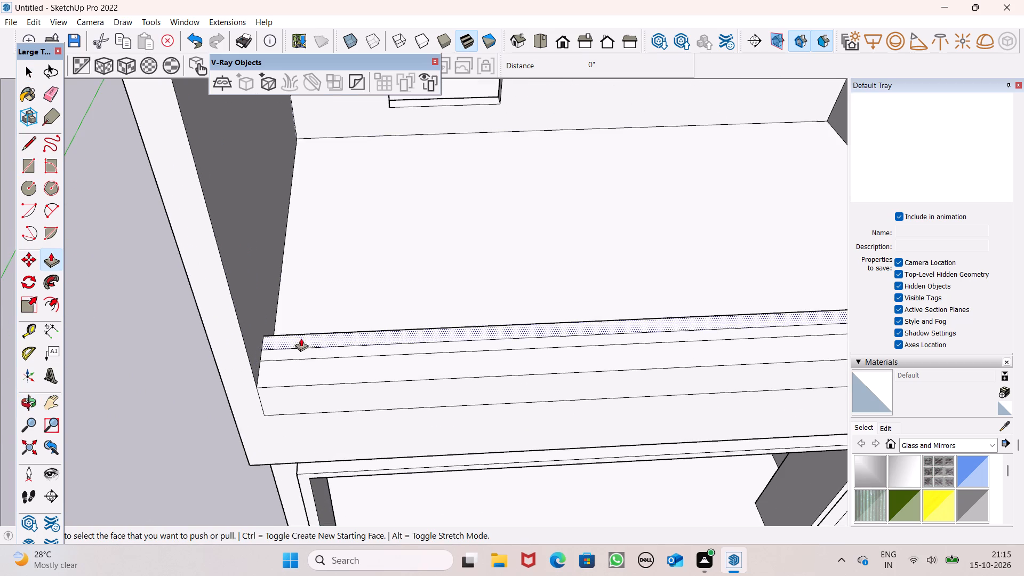
left_click_drag(292, 351, 291, 296)
type("3'")
key("Return")
Pull the top face of the balcony railing panel up by 2" to add a top rail band.
scroll(298, 273, "down", 4)
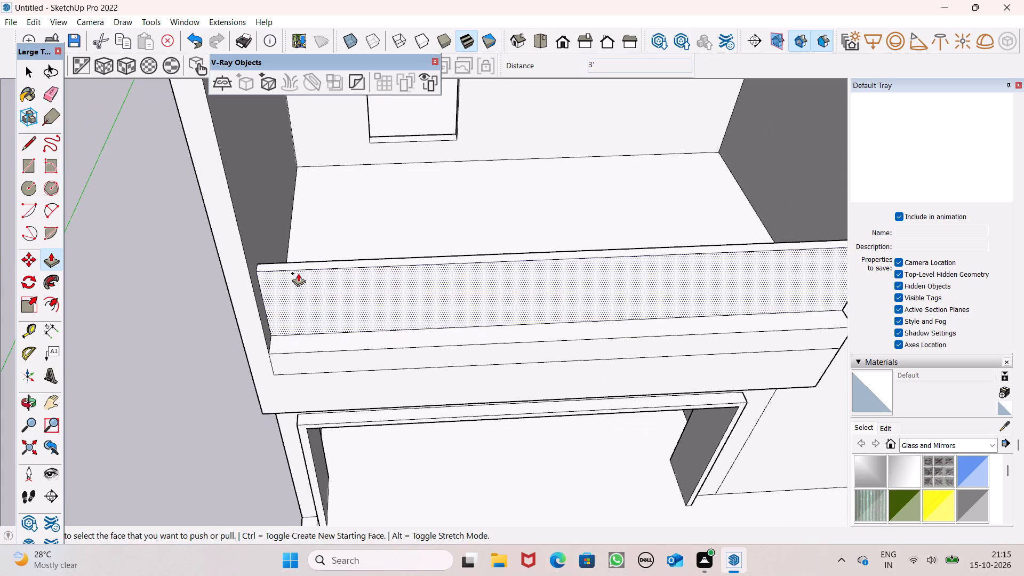
middle_click_drag(288, 265, 291, 310)
scroll(291, 307, "up", 2)
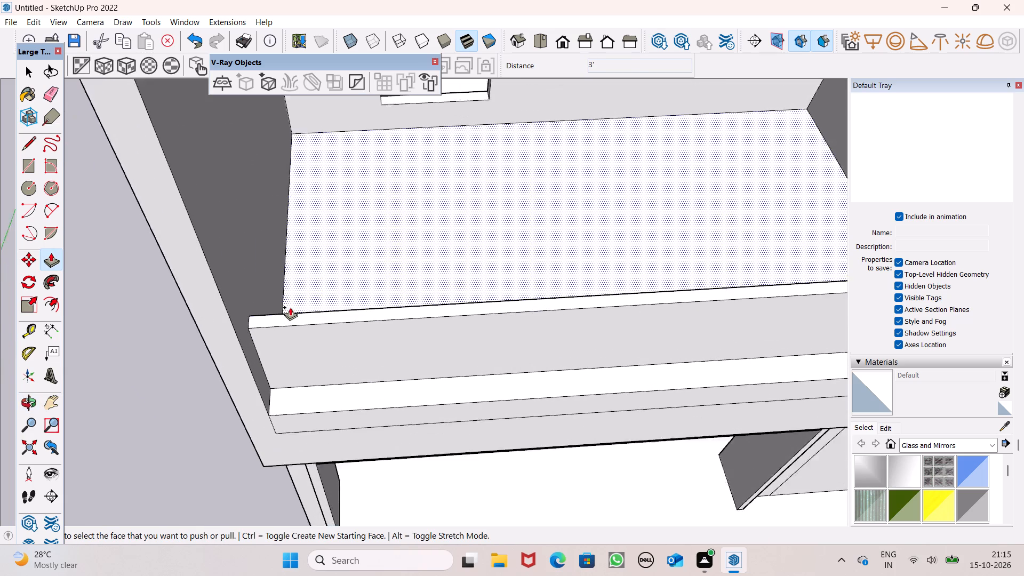
scroll(290, 307, "up", 1)
left_click_drag(278, 318, 277, 310)
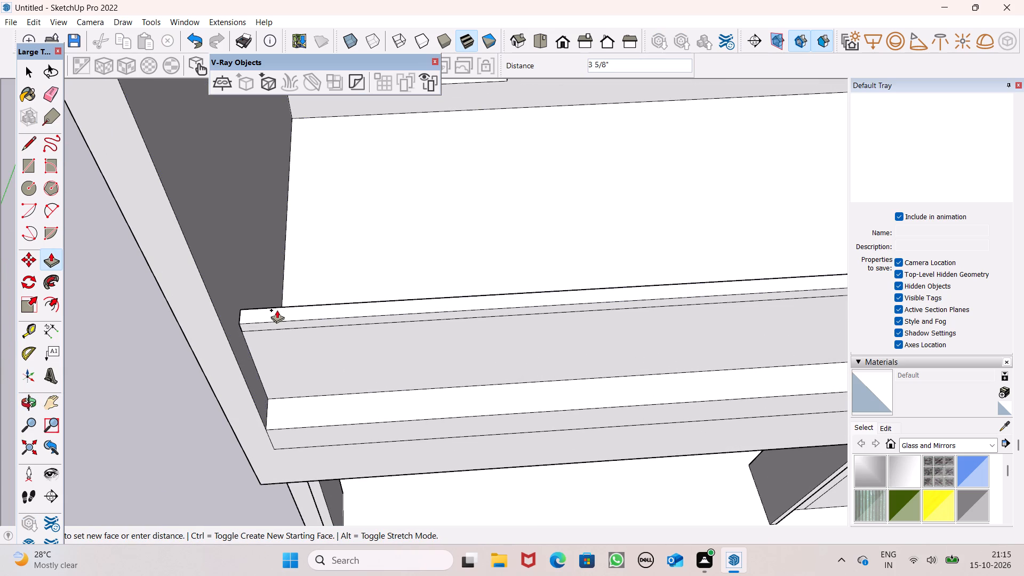
left_click_drag(277, 310, 277, 309)
type("2\"")
key("Return")
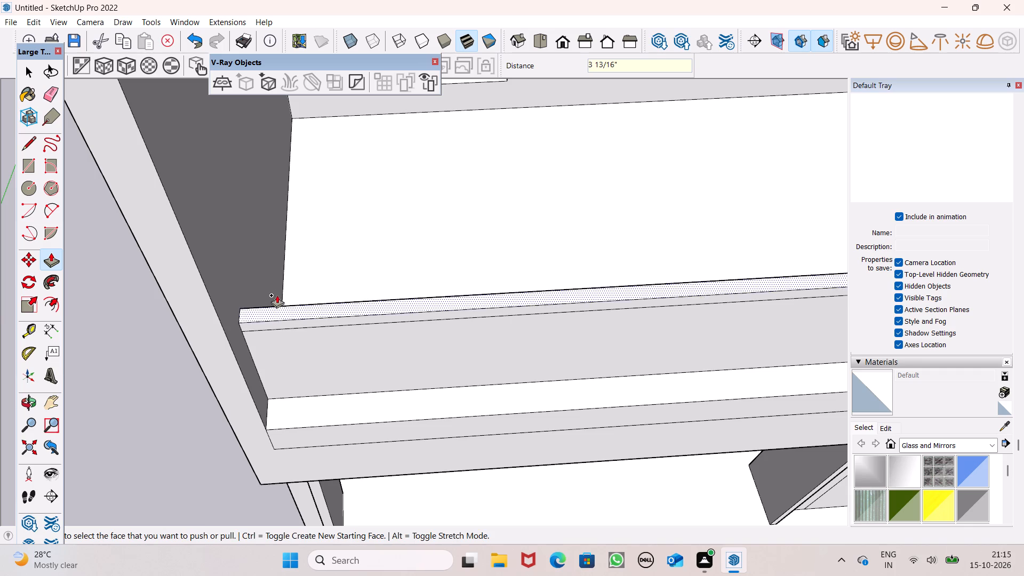
scroll(276, 289, "down", 5)
middle_click_drag(342, 319, 304, 219)
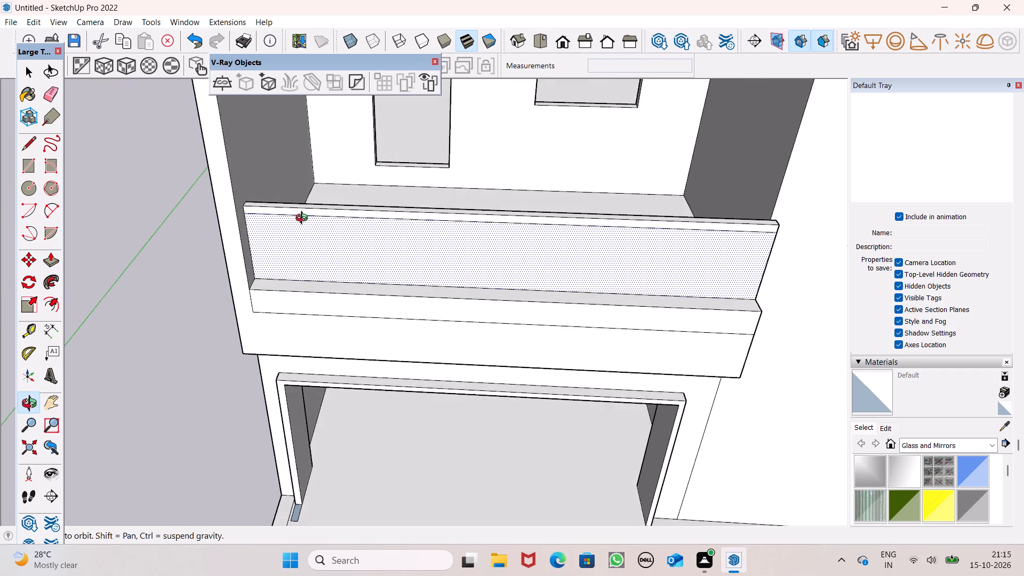
middle_click_drag(304, 219, 385, 190)
scroll(385, 190, "up", 1)
key("space")
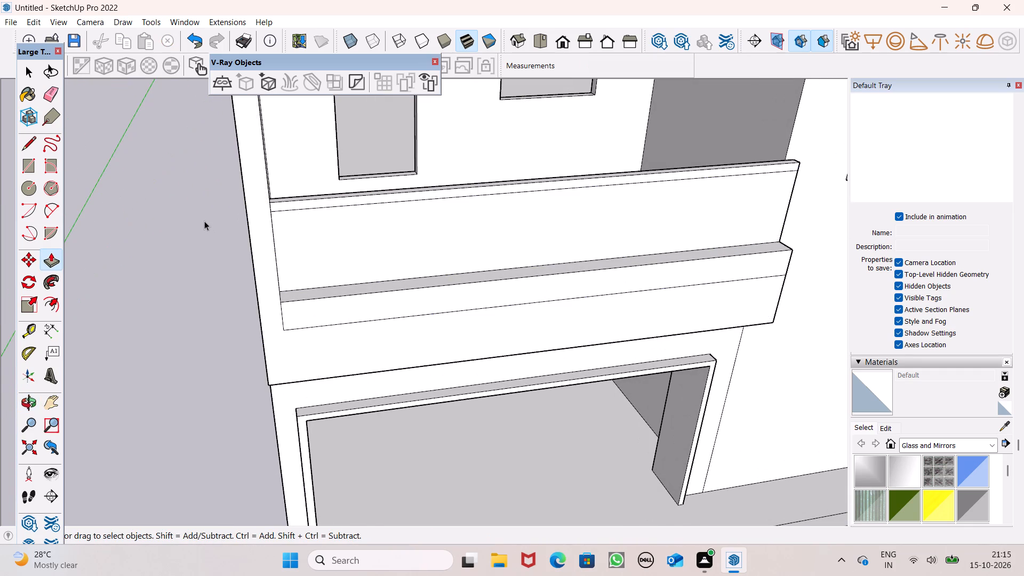
Erase the leftover horizontal and vertical edge lines on the upper floor's side wall beside the balcony.
scroll(204, 221, "down", 4)
middle_click_drag(243, 236, 138, 225)
scroll(251, 250, "down", 1)
middle_click_drag(255, 289, 437, 277)
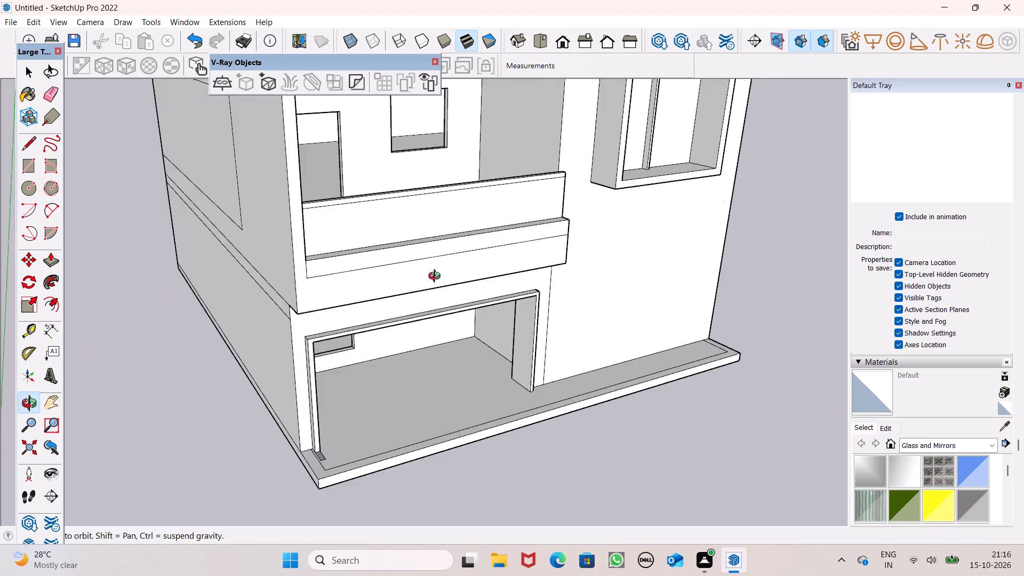
middle_click_drag(437, 277, 711, 270)
scroll(364, 248, "down", 8)
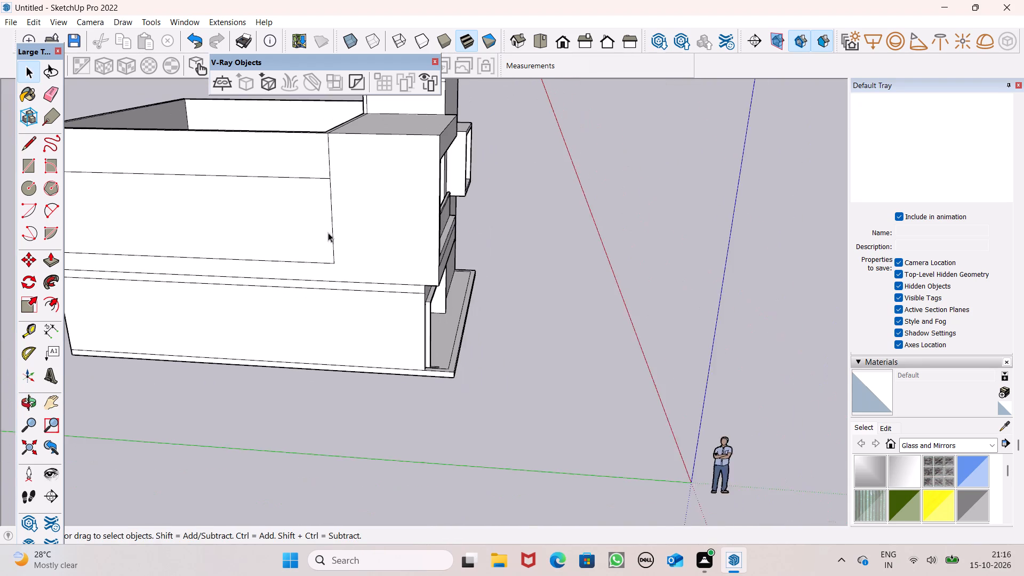
middle_click_drag(328, 233, 349, 239)
left_click(51, 97)
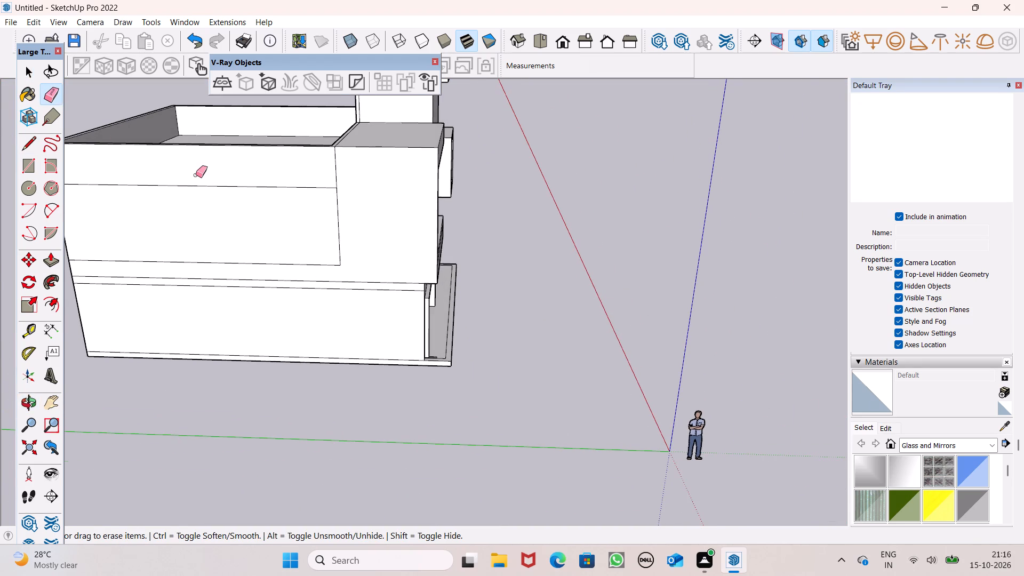
scroll(196, 175, "up", 5)
left_click_drag(207, 175, 227, 209)
left_click_drag(331, 196, 330, 202)
left_click_drag(431, 201, 425, 207)
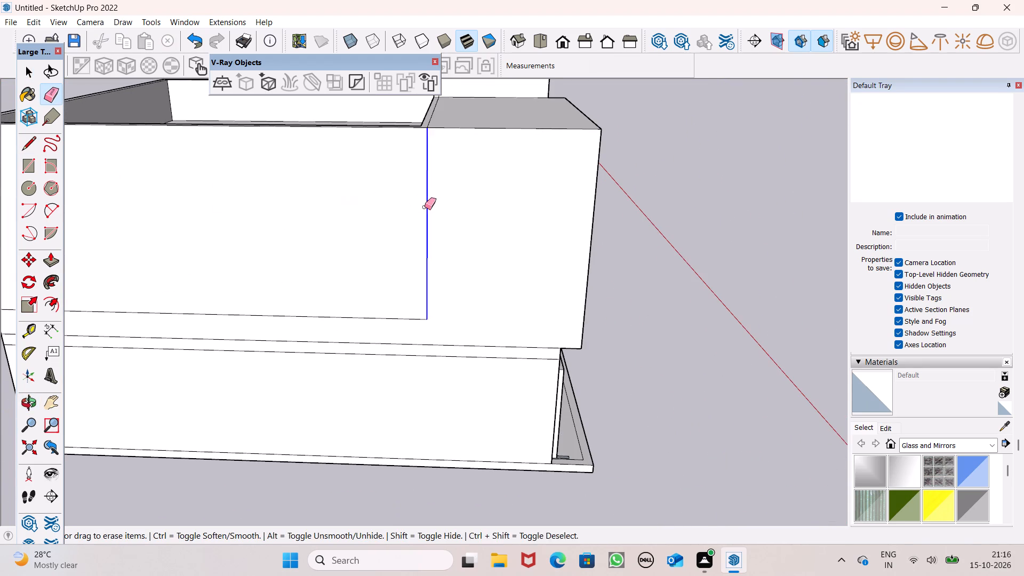
left_click_drag(425, 207, 422, 207)
scroll(427, 205, "down", 9)
scroll(260, 254, "up", 6)
left_click_drag(260, 254, 259, 255)
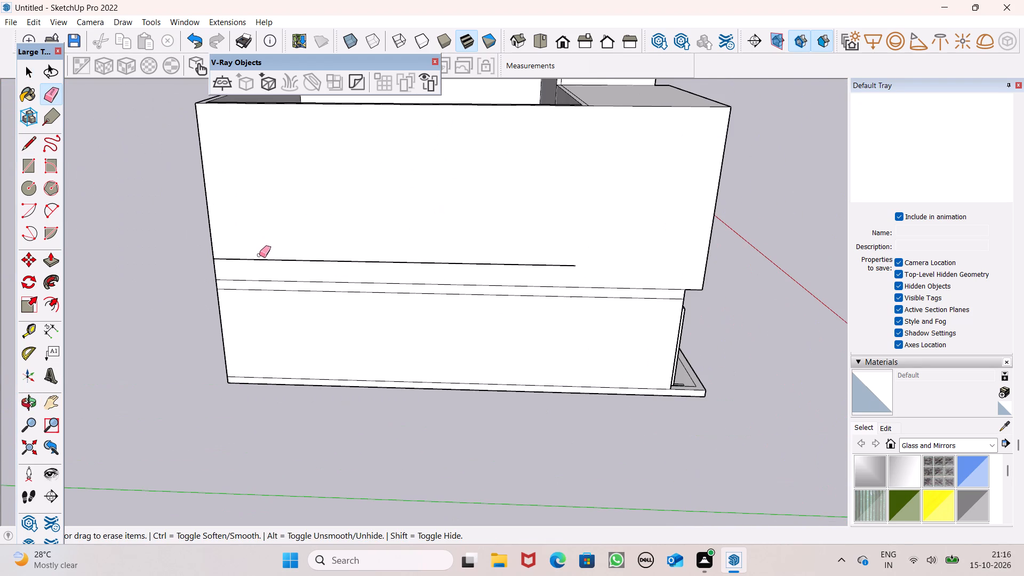
left_click_drag(259, 255, 259, 261)
Examine the house's front facade, balcony and opposite side wall from several angles.
scroll(404, 233, "down", 5)
middle_click_drag(530, 296, 296, 264)
scroll(491, 230, "down", 1)
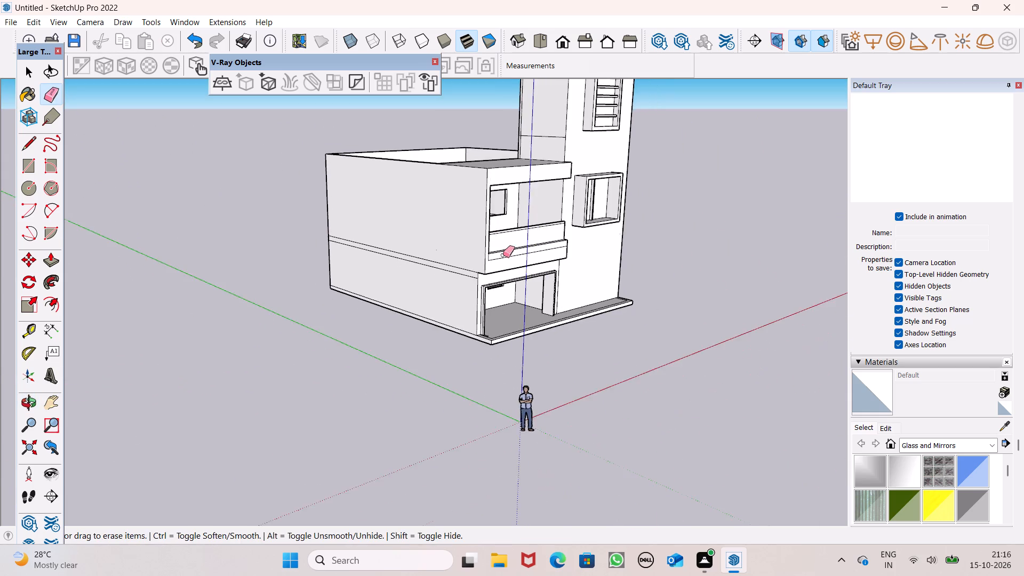
scroll(503, 255, "down", 1)
middle_click_drag(535, 274, 129, 268)
scroll(446, 316, "up", 6)
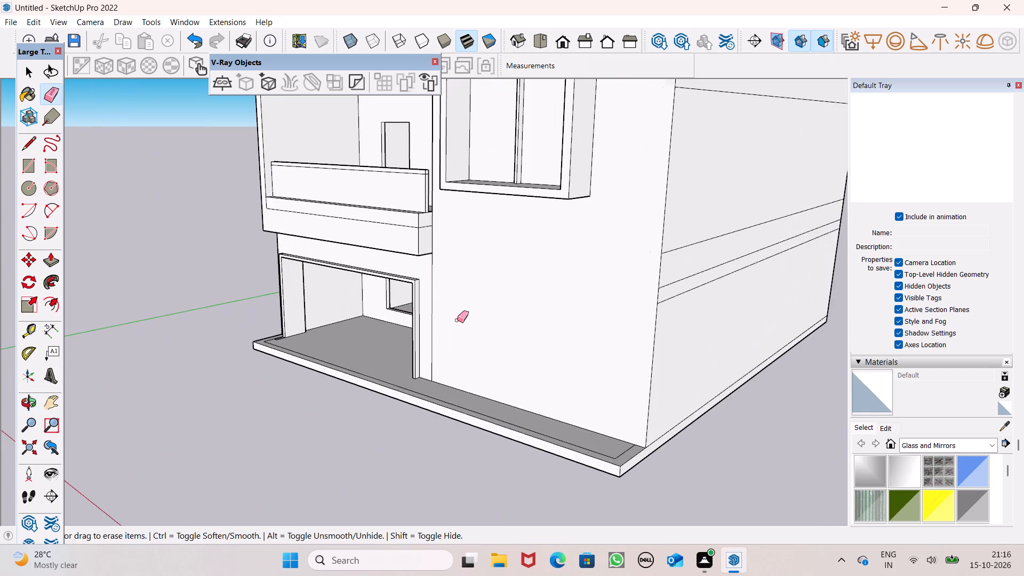
scroll(457, 320, "down", 3)
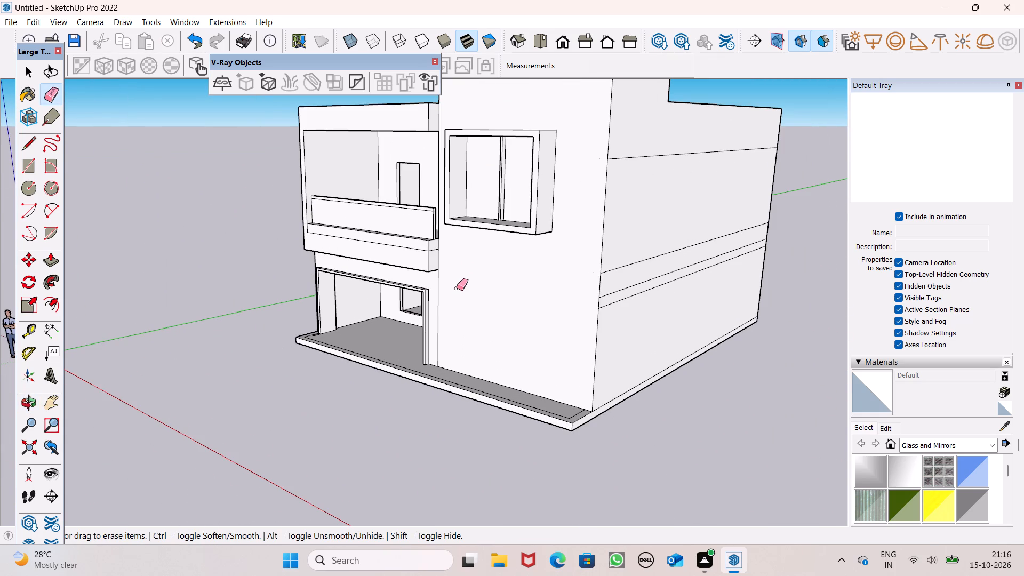
scroll(477, 292, "down", 2)
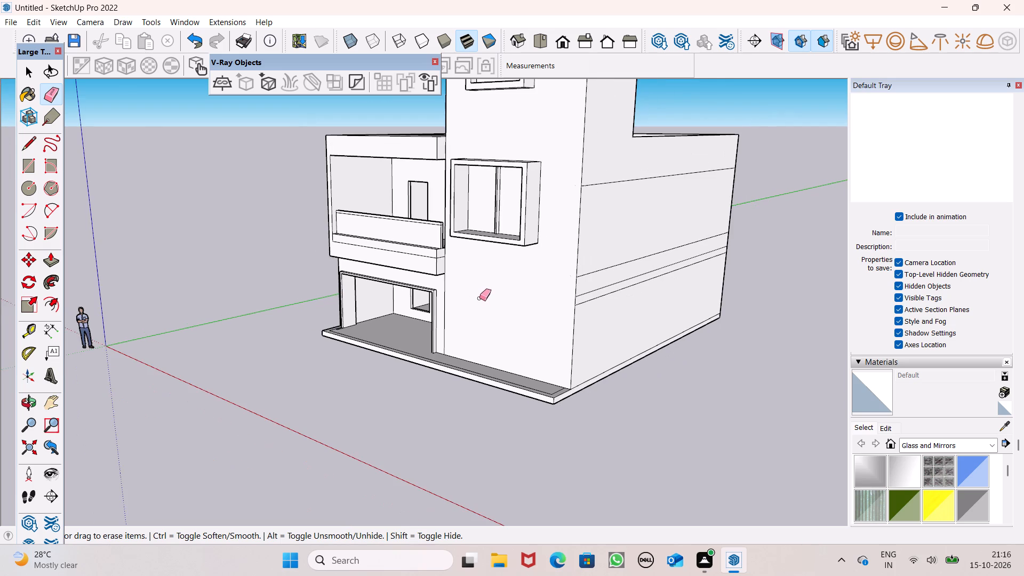
scroll(482, 305, "down", 2)
middle_click_drag(487, 330, 663, 330)
scroll(661, 302, "down", 3)
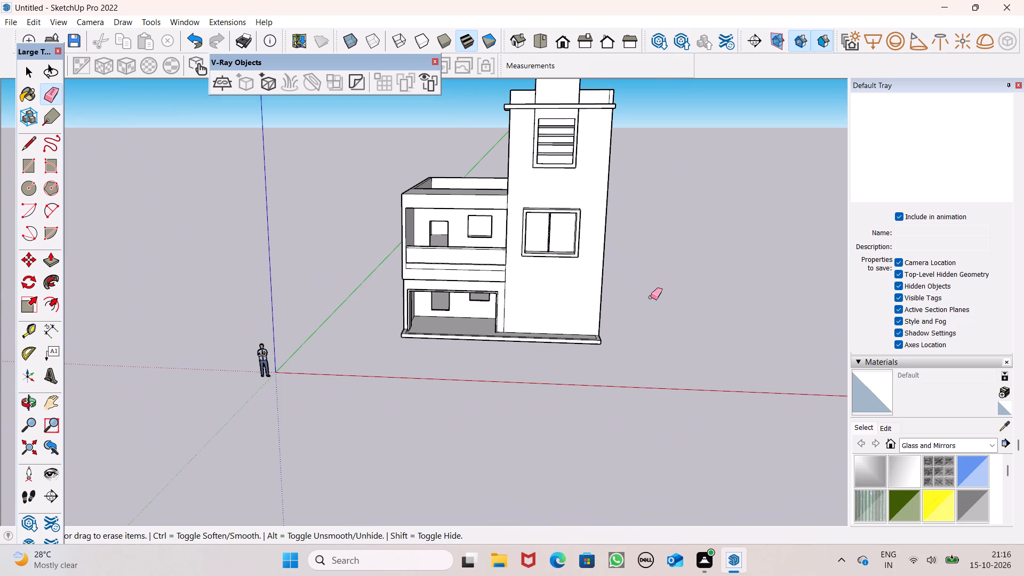
scroll(514, 251, "up", 6)
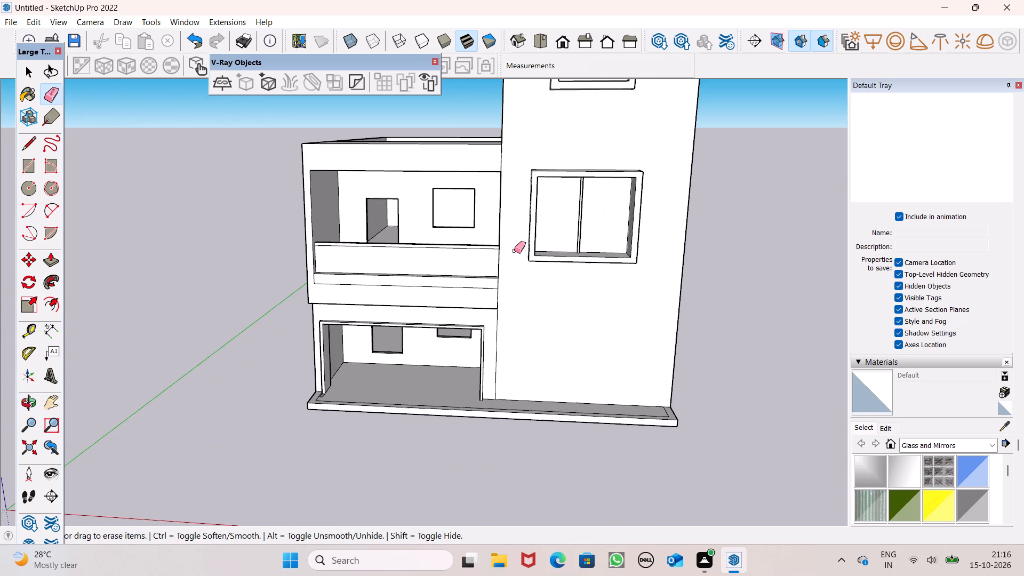
Examine the balcony railing, the front facade and the tall tower block from several angles.
scroll(417, 262, "up", 5)
scroll(413, 266, "down", 6)
scroll(379, 319, "up", 1)
middle_click_drag(378, 319, 406, 347)
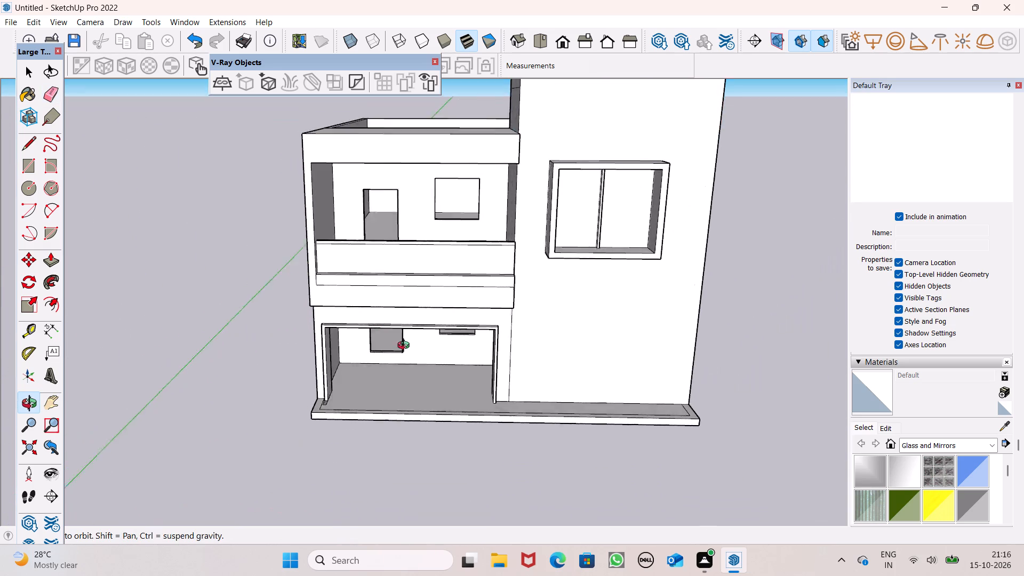
middle_click_drag(406, 347, 380, 350)
scroll(375, 299, "up", 7)
scroll(401, 282, "down", 6)
middle_click_drag(410, 303, 506, 406)
scroll(356, 332, "up", 4)
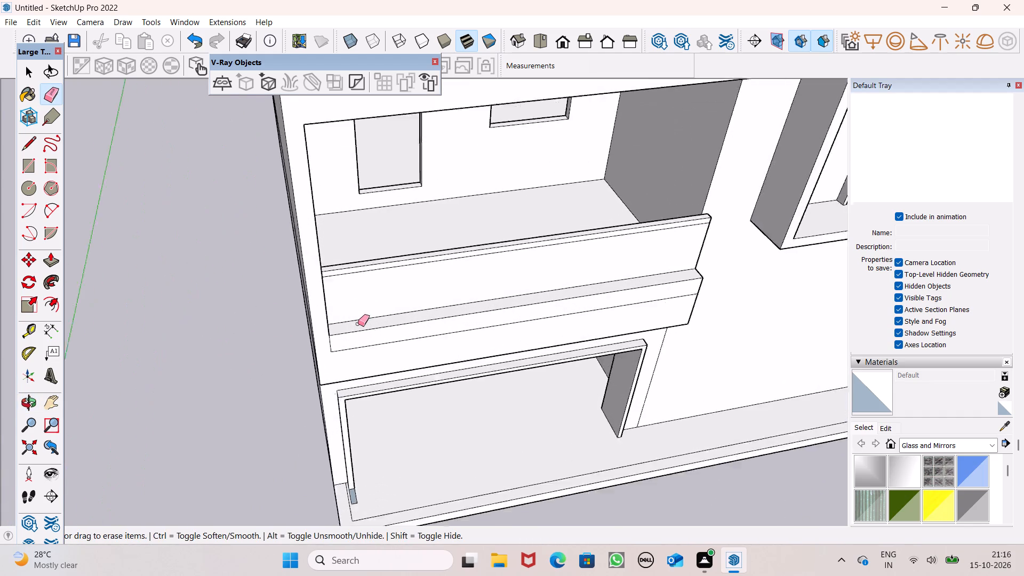
scroll(358, 324, "up", 3)
scroll(358, 316, "down", 3)
middle_click_drag(380, 332, 393, 397)
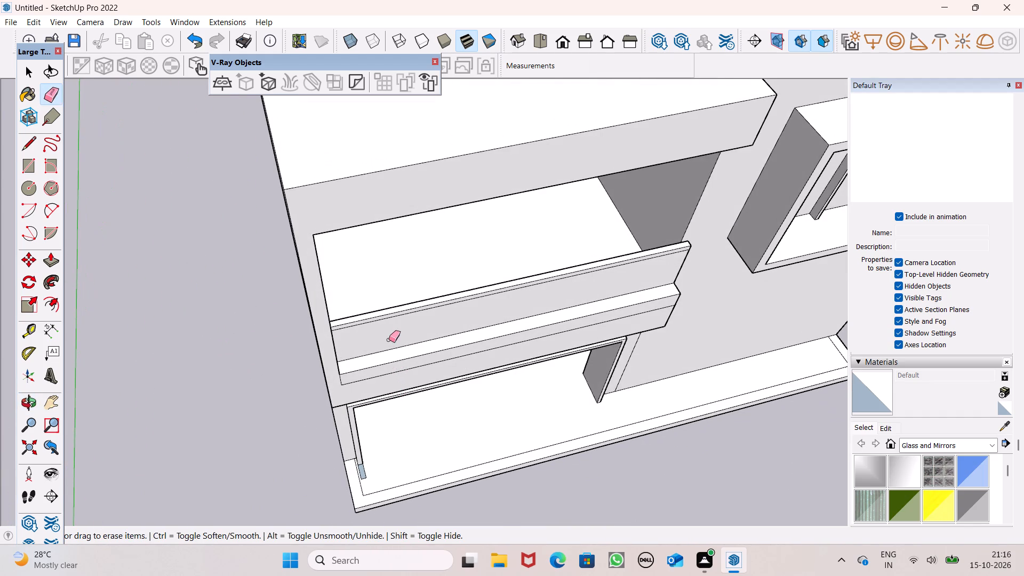
scroll(389, 340, "down", 2)
middle_click_drag(545, 349, 330, 260)
scroll(277, 252, "down", 4)
scroll(263, 268, "up", 1)
scroll(263, 269, "down", 7)
middle_click_drag(484, 330, 572, 250)
scroll(572, 253, "up", 1)
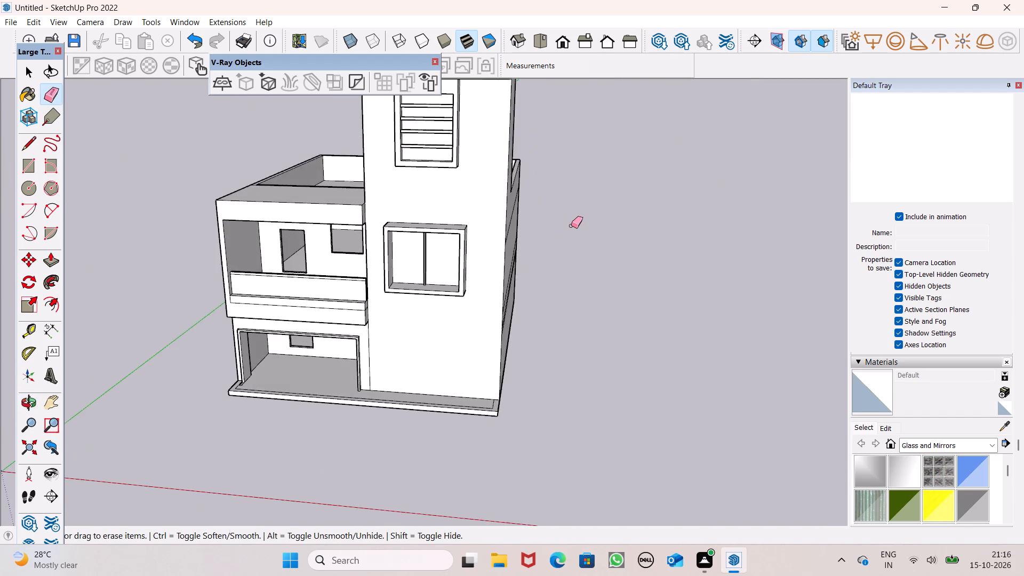
scroll(571, 226, "down", 7)
middle_click_drag(537, 145, 475, 69)
scroll(487, 100, "up", 6)
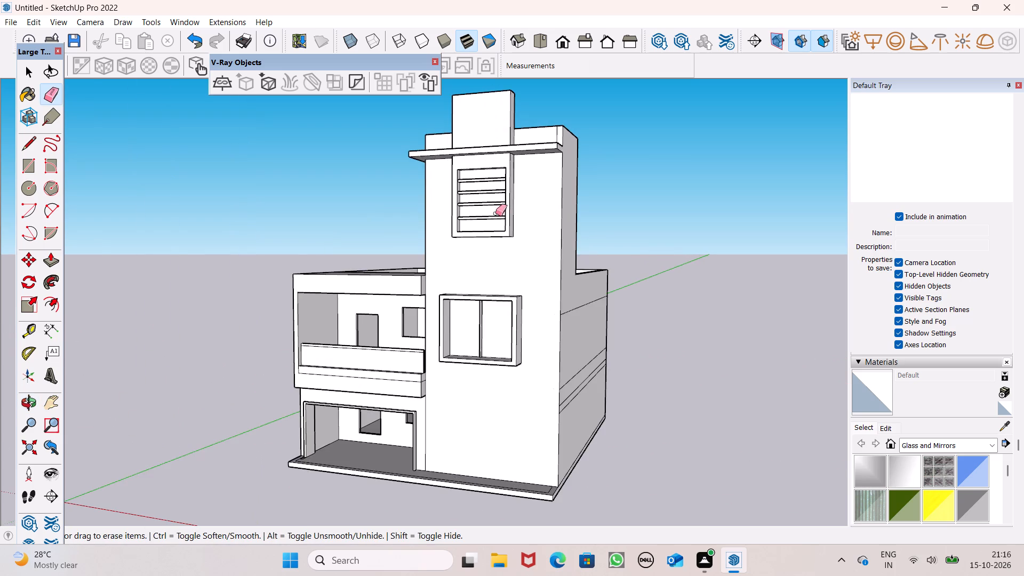
middle_click_drag(499, 221, 491, 188)
Draw a vertical line about 44' 5" long on the tower's front wall, beside the windows, from the projecting slab's underside to the plinth.
left_click(18, 151)
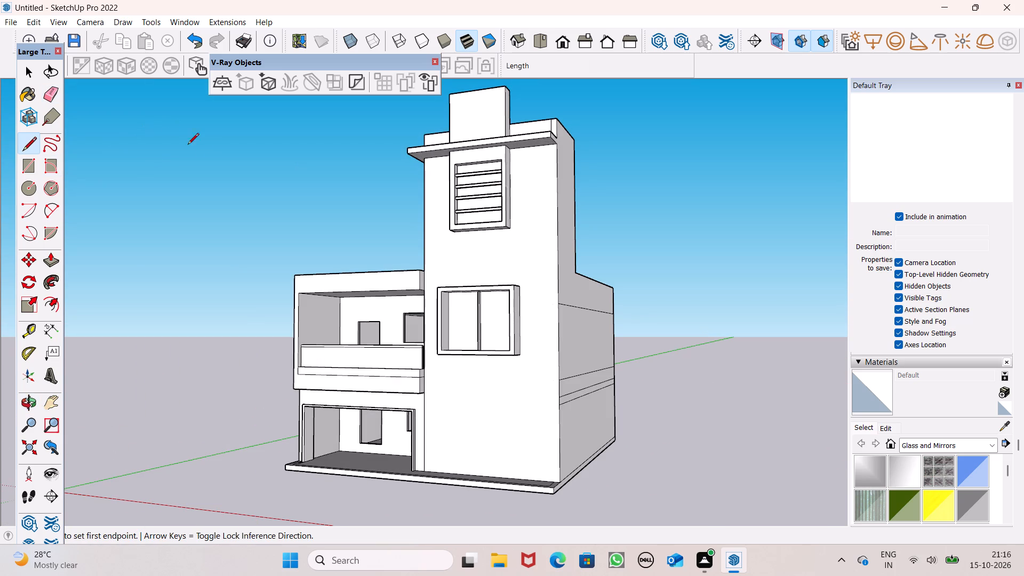
middle_click_drag(229, 173, 279, 193)
scroll(549, 196, "up", 3)
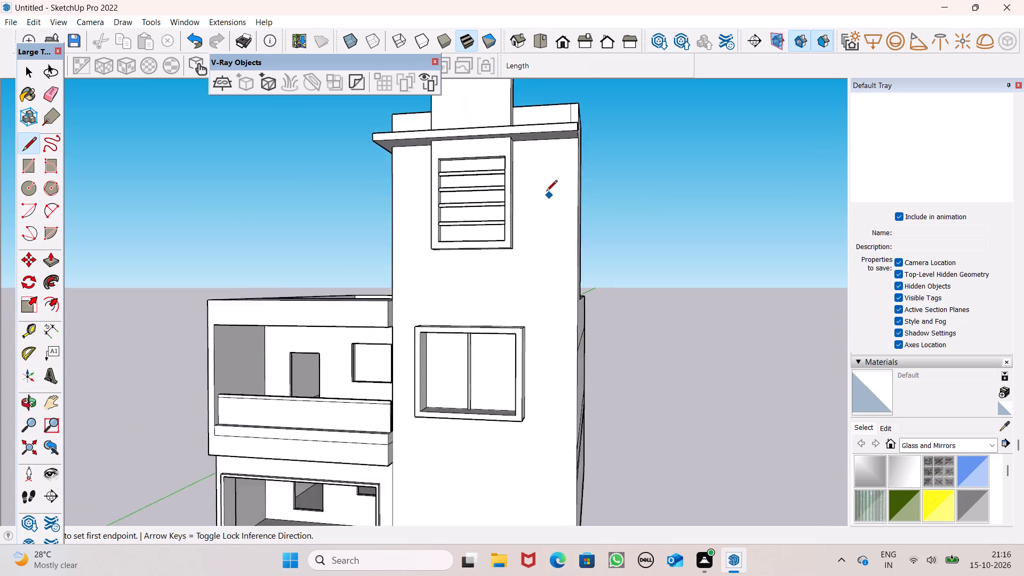
scroll(546, 192, "up", 2)
left_click(530, 130)
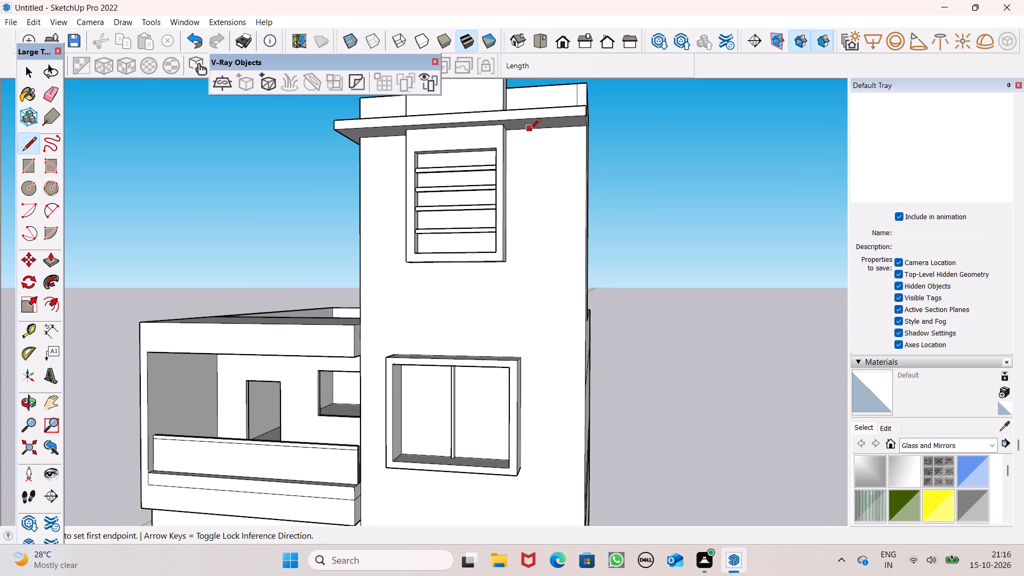
scroll(527, 155, "down", 7)
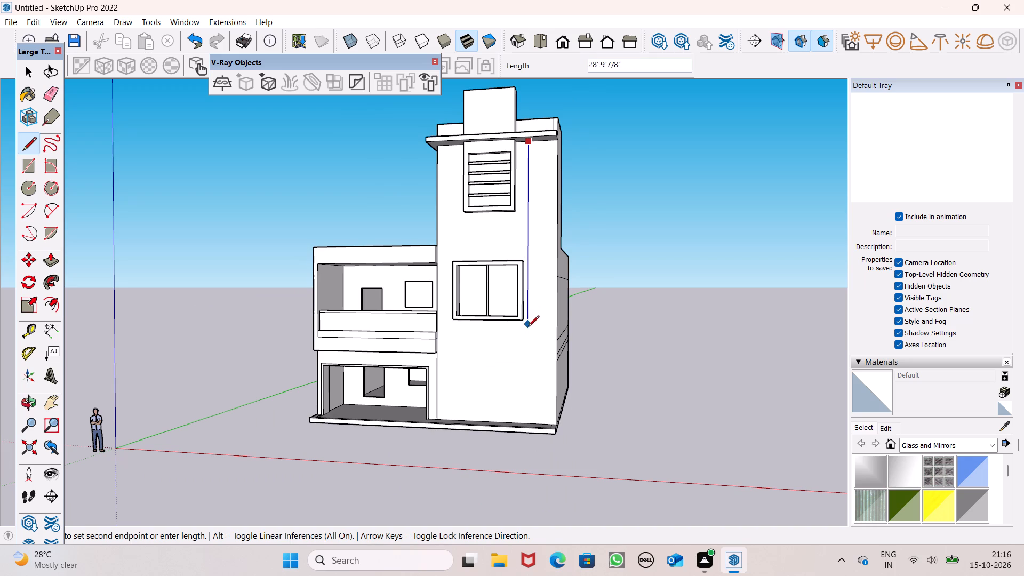
middle_click_drag(519, 428, 564, 527)
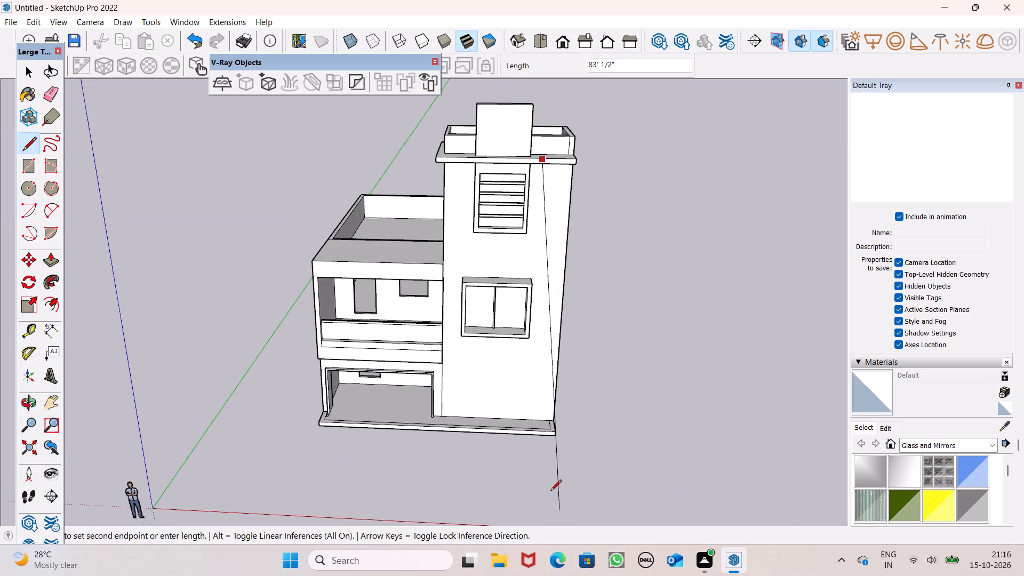
scroll(539, 453, "up", 5)
middle_click_drag(540, 437, 526, 426)
scroll(543, 370, "down", 3)
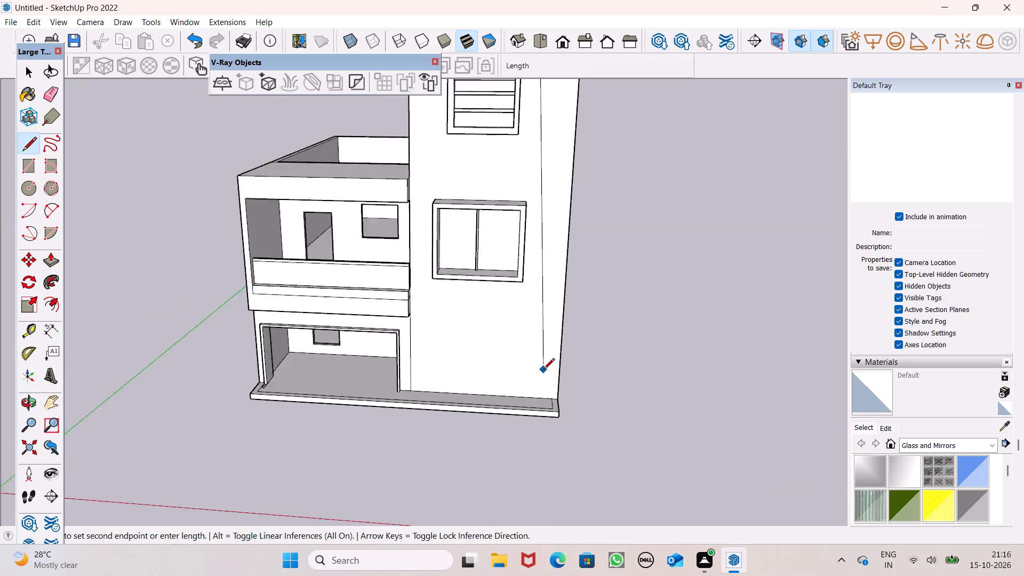
scroll(543, 370, "down", 2)
scroll(536, 343, "up", 6)
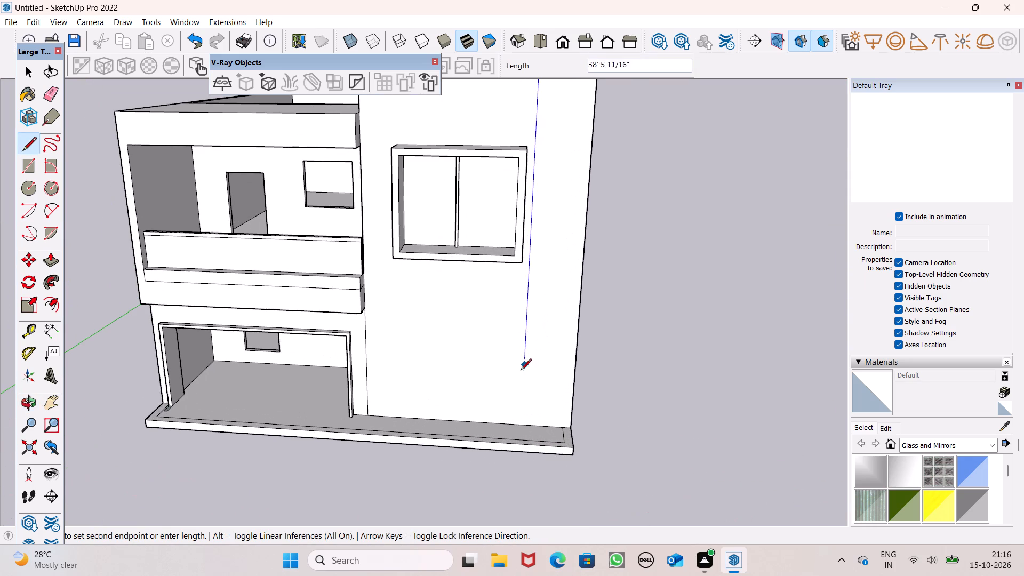
left_click(520, 425)
scroll(614, 477, "down", 7)
scroll(660, 327, "up", 4)
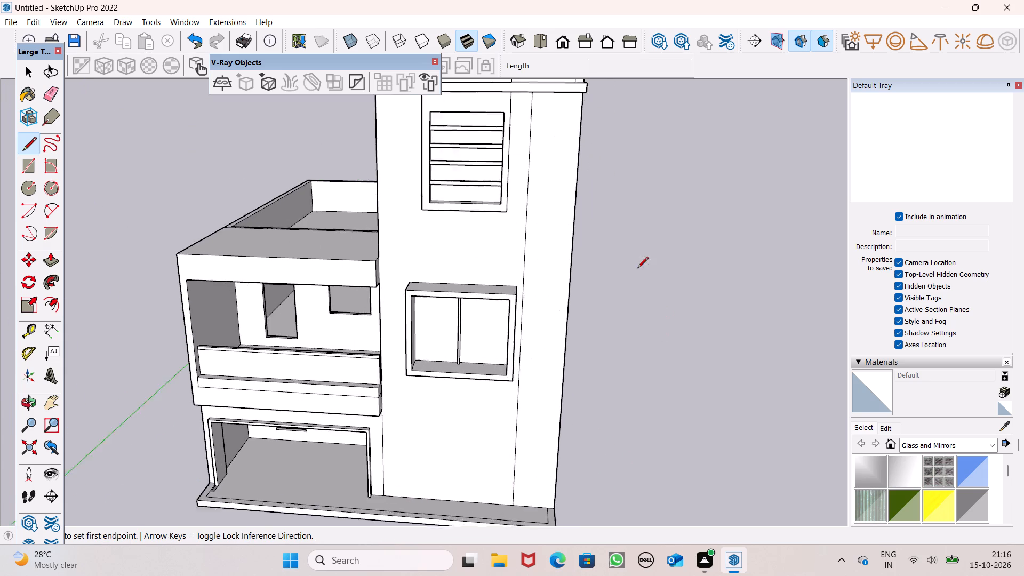
scroll(637, 269, "up", 1)
key("space")
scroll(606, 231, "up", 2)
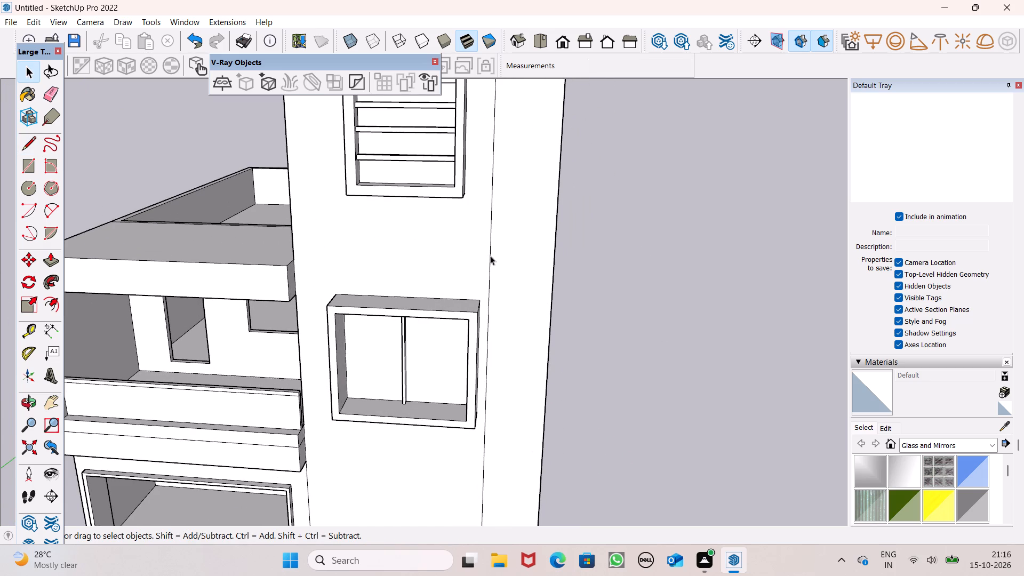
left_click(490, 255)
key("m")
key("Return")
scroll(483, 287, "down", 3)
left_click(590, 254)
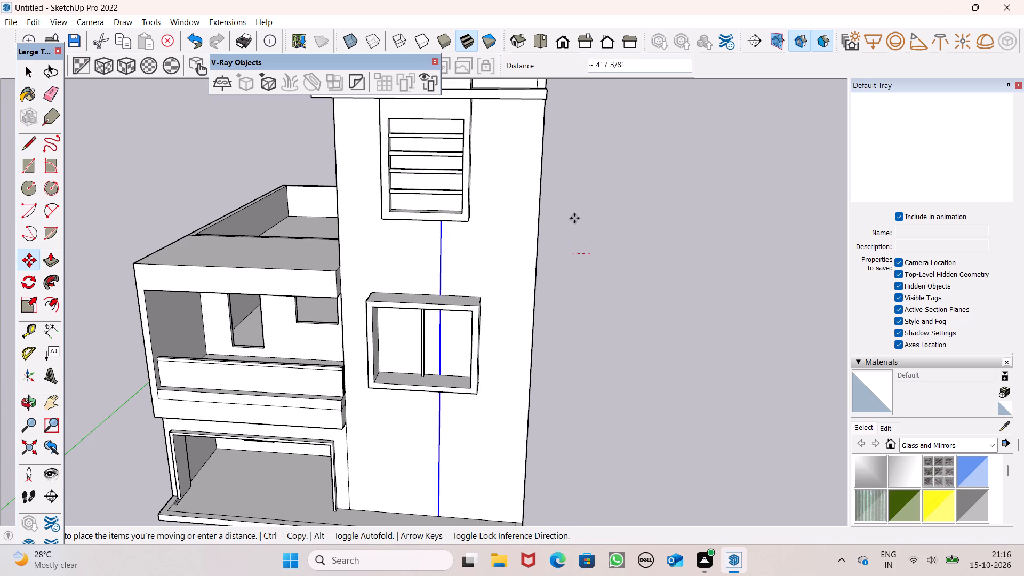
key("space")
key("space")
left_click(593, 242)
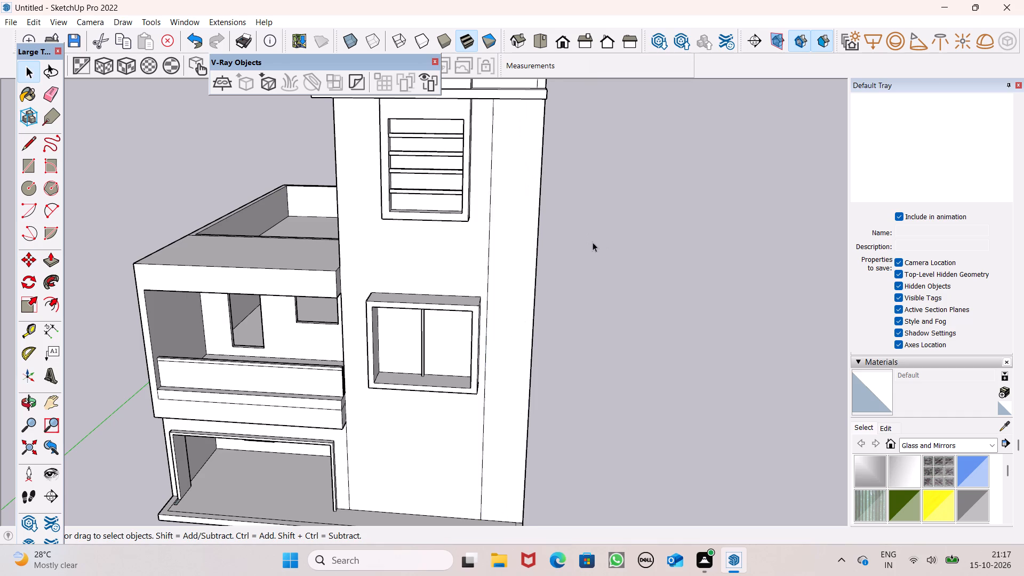
Draw a rectangular strip about 2 1/8" wide and 44' 5 1/2" tall between the vertical line and the tower's outer corner, from slab to plinth.
scroll(593, 242, "down", 2)
middle_click_drag(596, 244, 582, 198)
scroll(582, 198, "up", 1)
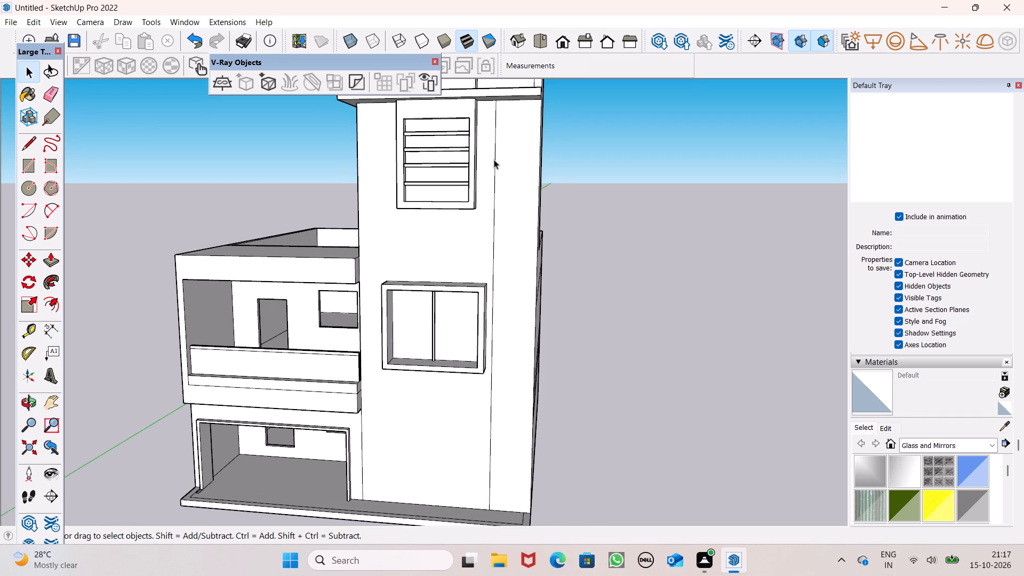
left_click(22, 162)
scroll(260, 239, "down", 2)
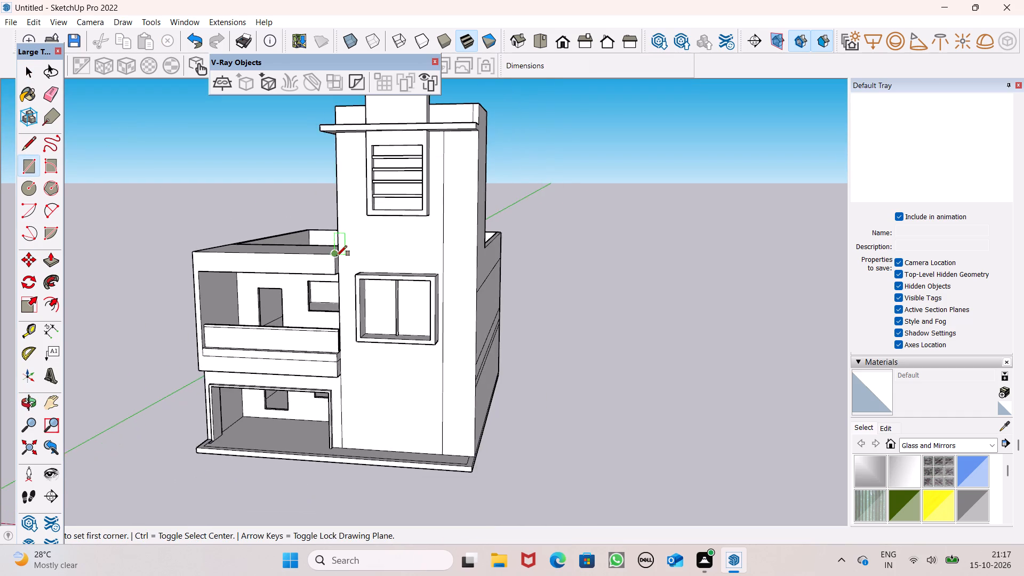
middle_click_drag(337, 256, 381, 236)
scroll(473, 165, "up", 6)
scroll(474, 164, "down", 3)
scroll(482, 79, "up", 3)
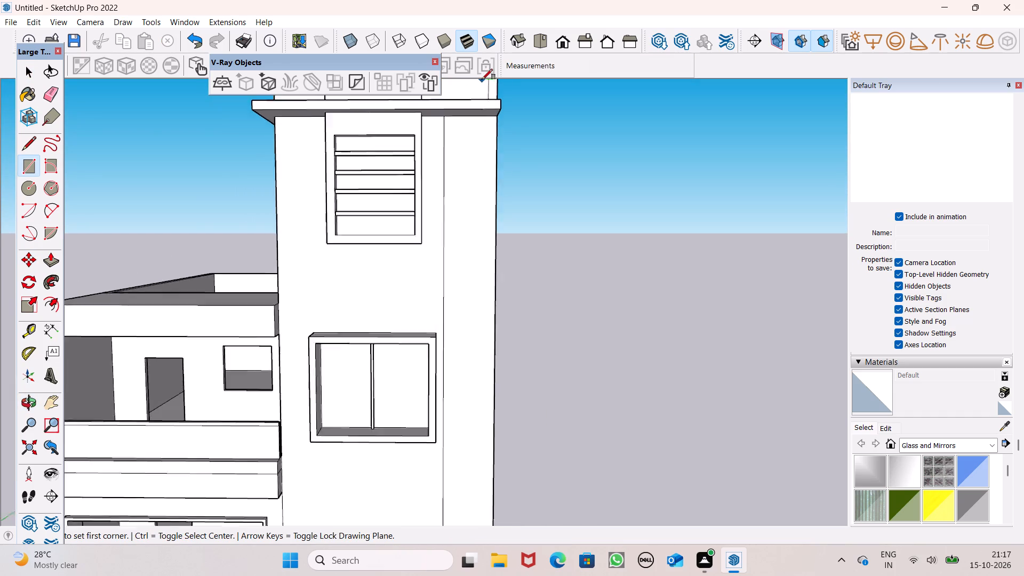
scroll(482, 79, "up", 4)
scroll(442, 141, "up", 6)
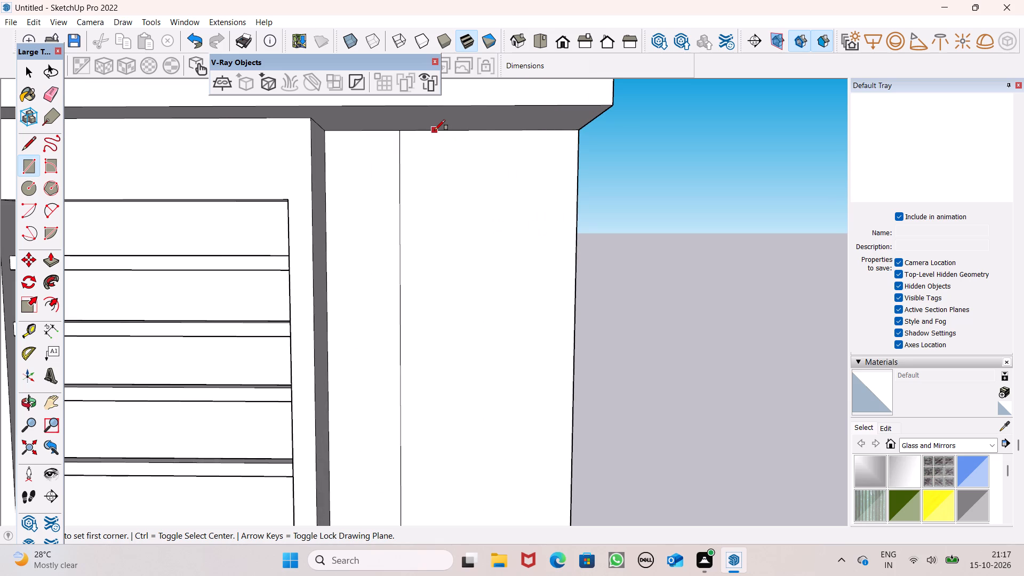
left_click(432, 130)
scroll(457, 150, "down", 15)
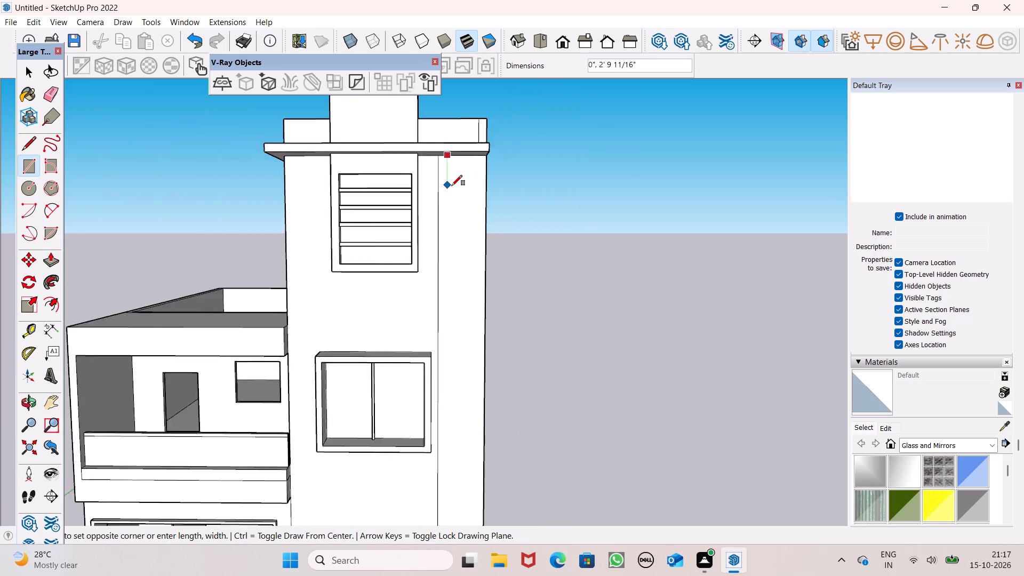
scroll(452, 186, "down", 8)
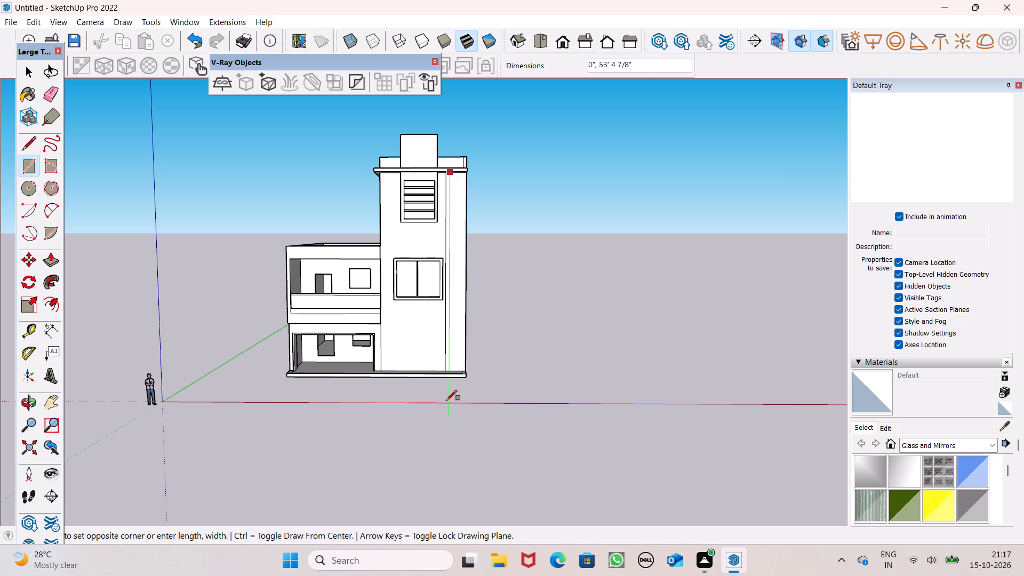
scroll(466, 377, "up", 14)
scroll(429, 367, "up", 7)
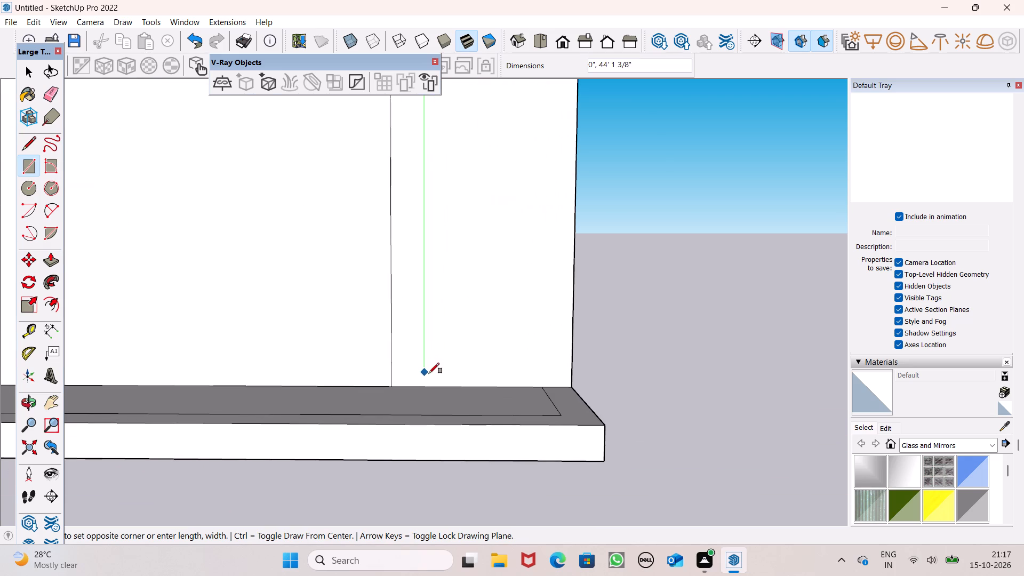
scroll(431, 384, "up", 5)
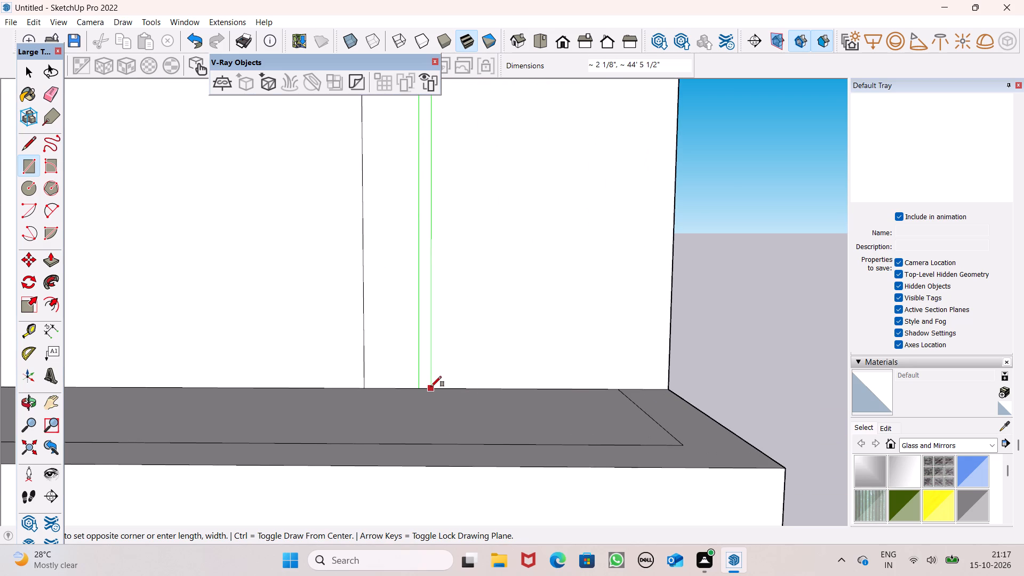
left_click(430, 387)
key("space")
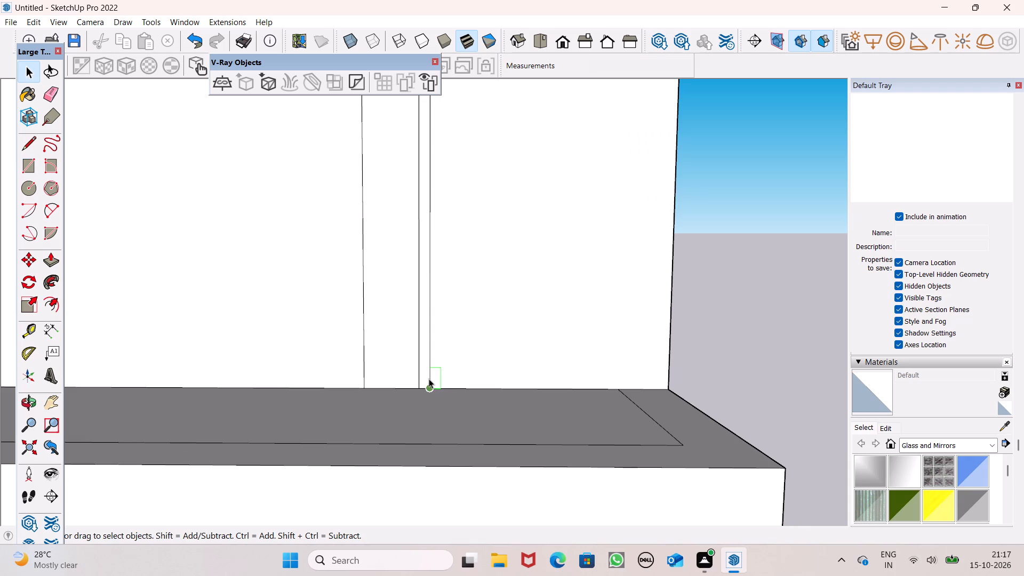
Copy the narrow vertical strip twice towards the tower's outer corner, spacing the copies about 10" apart.
double_click(425, 378)
key("m")
key("Return")
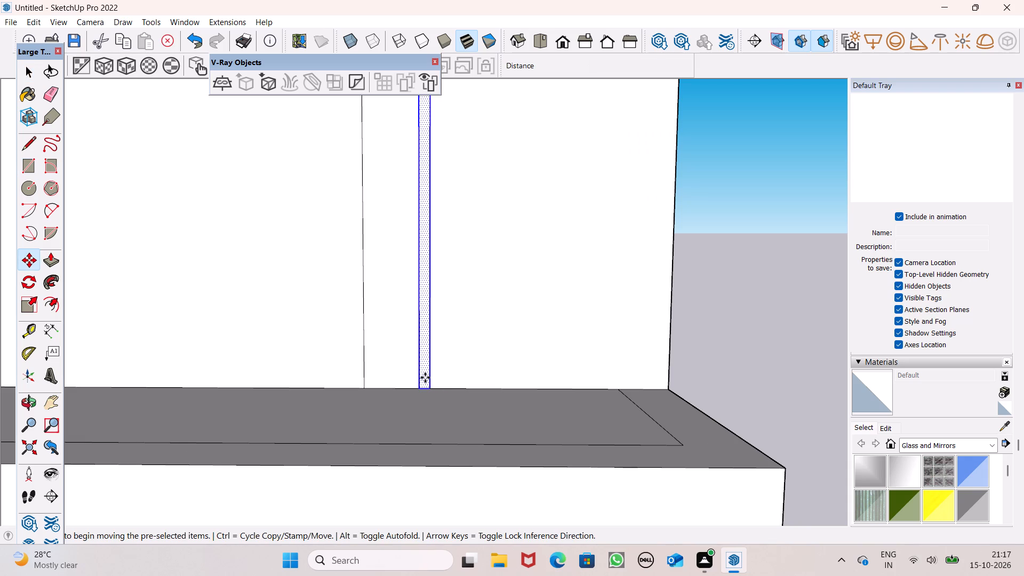
left_click_drag(433, 371, 467, 370)
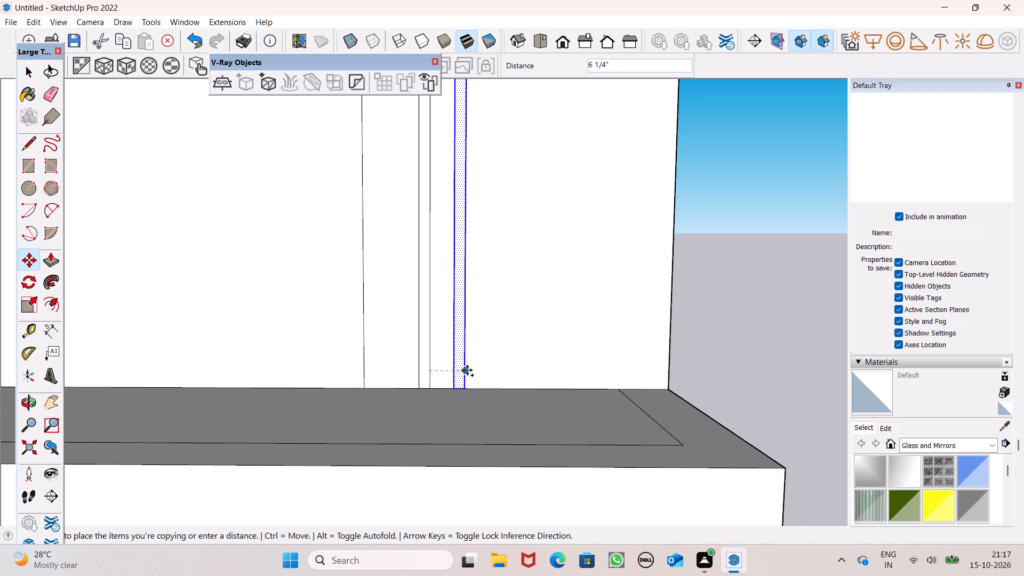
left_click_drag(467, 370, 477, 372)
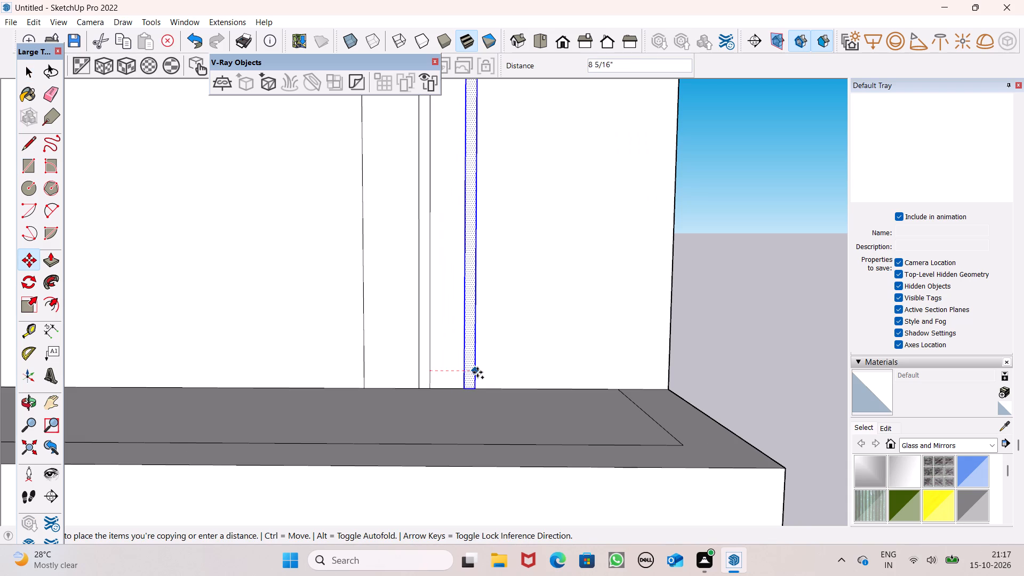
left_click_drag(477, 372, 484, 372)
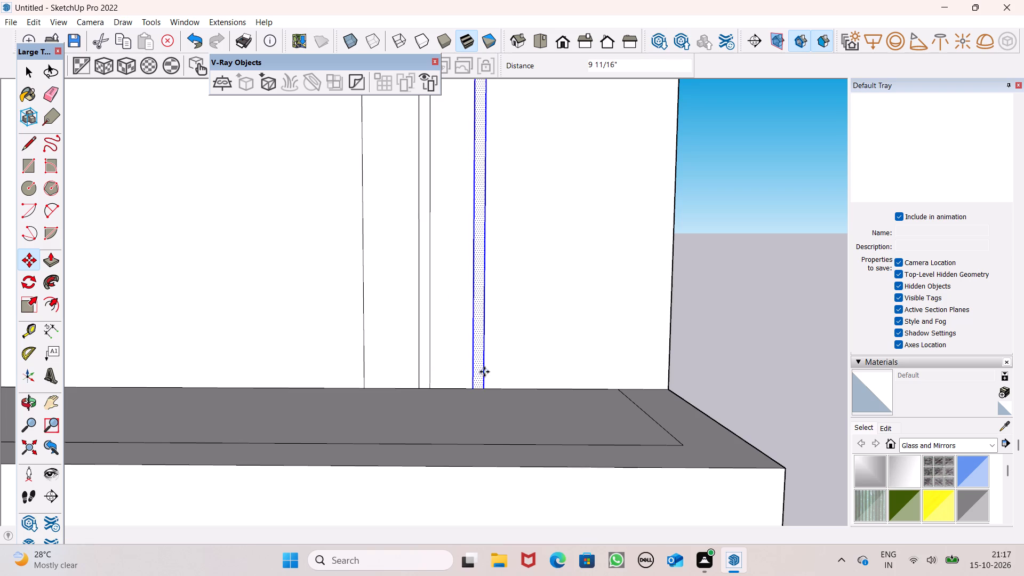
left_click_drag(484, 367, 539, 368)
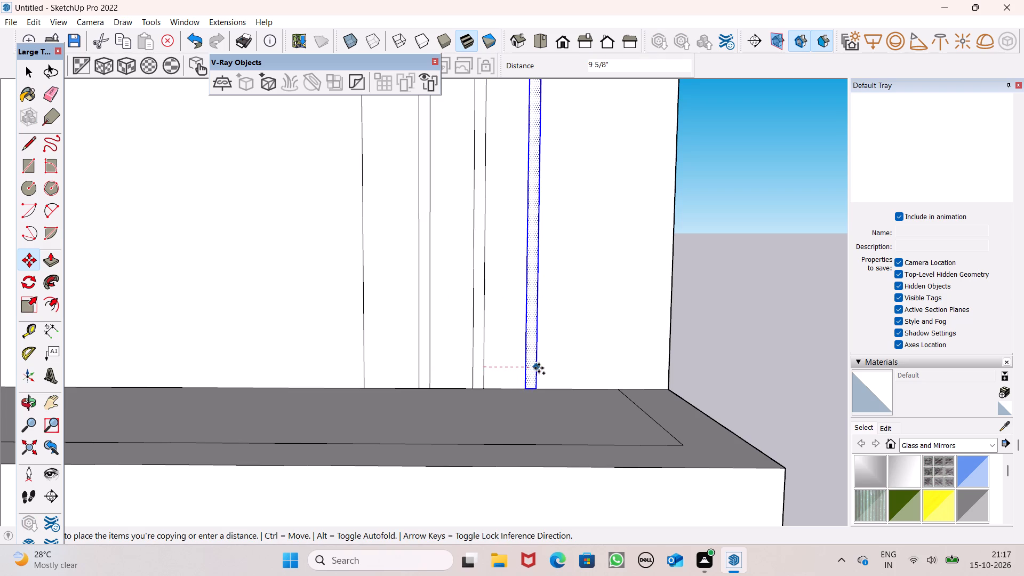
left_click_drag(539, 368, 541, 368)
key("space")
left_click(736, 328)
Examine the three vertical strips on the tower's front wall within the whole facade from several angles.
scroll(746, 366, "down", 5)
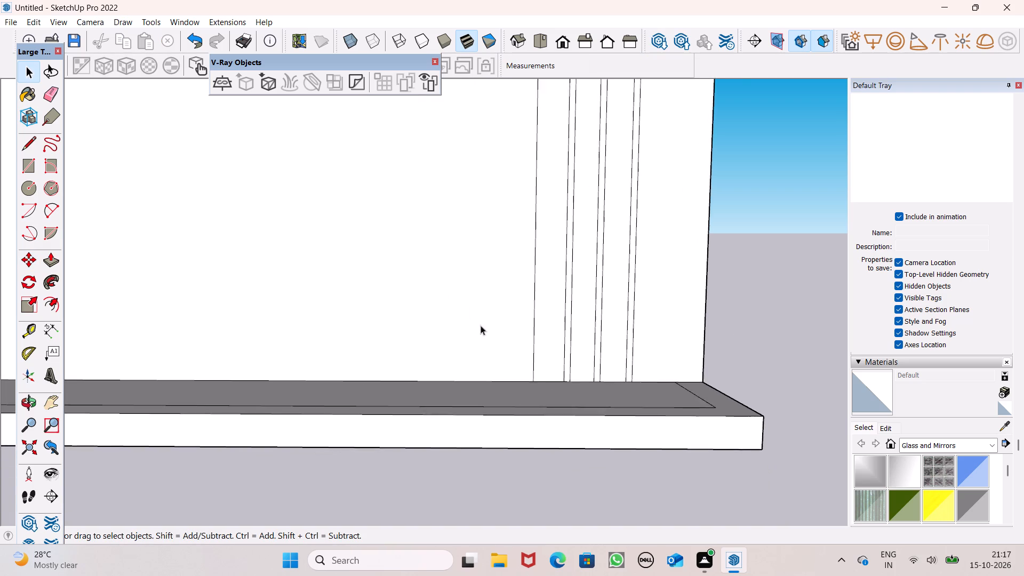
scroll(481, 325, "down", 10)
middle_click_drag(484, 356, 477, 442)
scroll(558, 380, "down", 7)
scroll(597, 307, "down", 2)
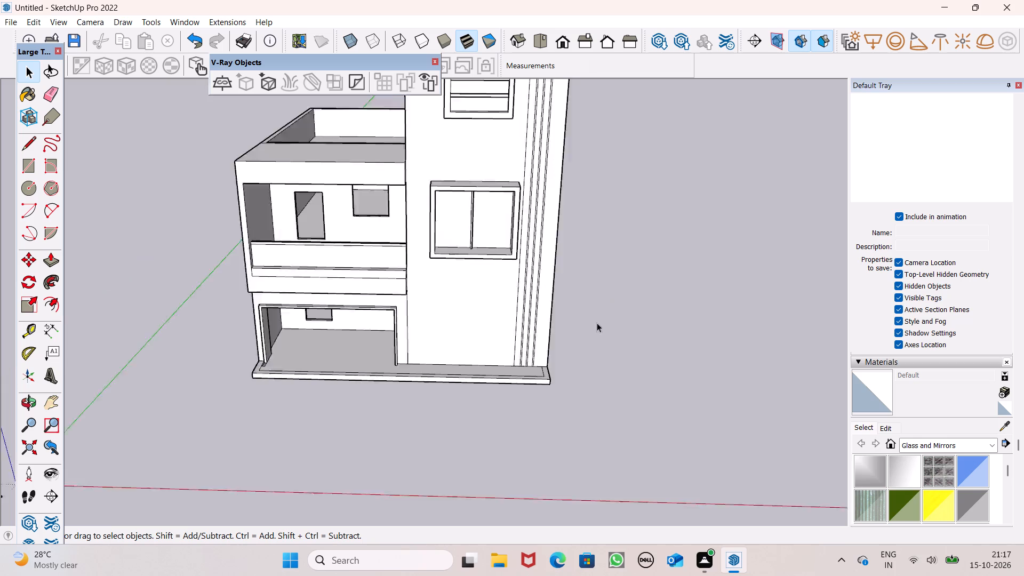
scroll(597, 323, "down", 5)
scroll(626, 230, "up", 5)
scroll(611, 221, "down", 2)
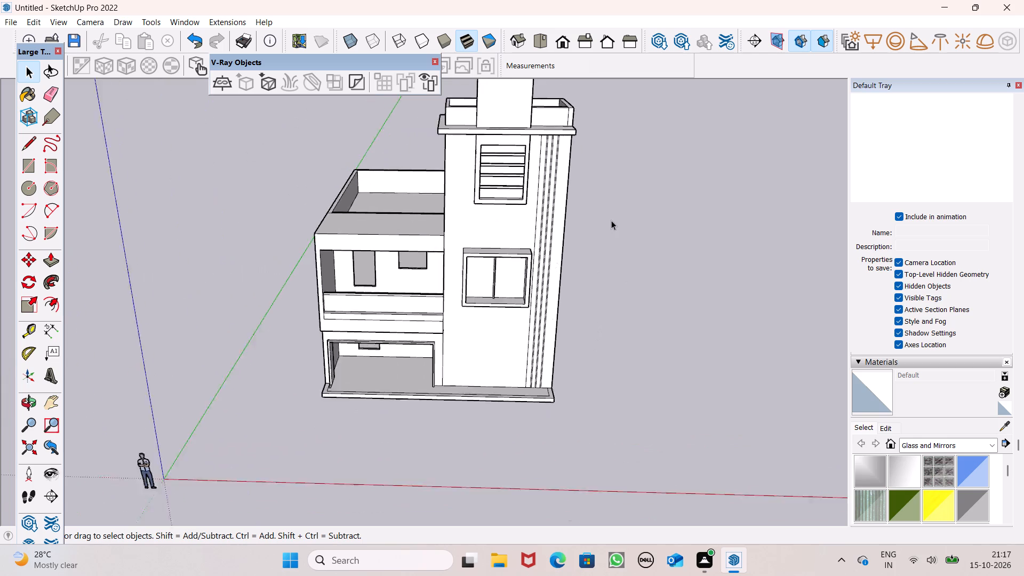
scroll(611, 220, "down", 1)
middle_click_drag(607, 211, 555, 197)
scroll(542, 261, "up", 1)
scroll(542, 259, "down", 3)
middle_click_drag(558, 327, 567, 382)
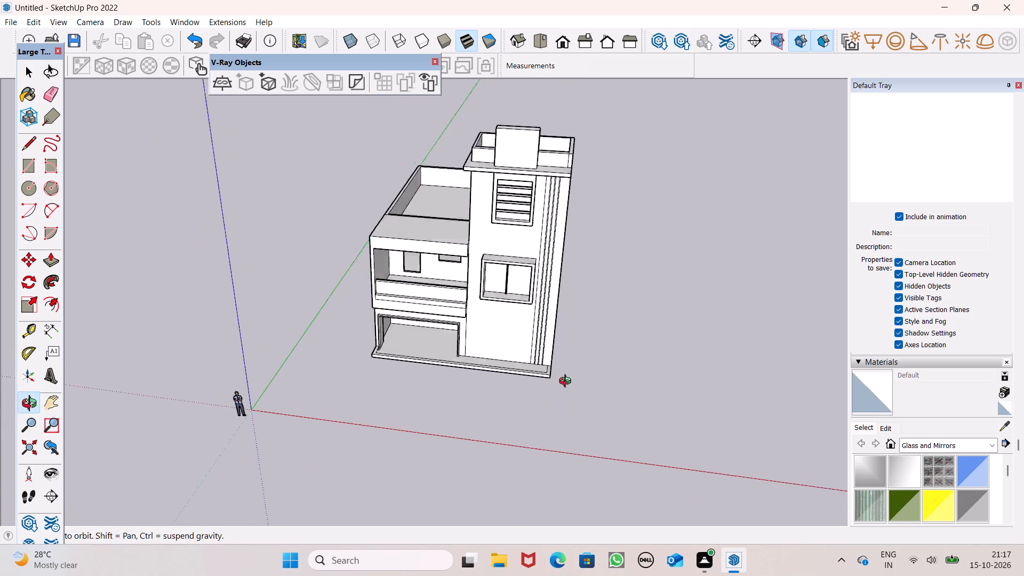
middle_click_drag(567, 382, 569, 381)
scroll(567, 357, "up", 1)
scroll(548, 332, "down", 1)
scroll(548, 332, "up", 4)
scroll(548, 332, "down", 4)
scroll(518, 148, "up", 6)
middle_click_drag(613, 227, 573, 177)
scroll(550, 127, "down", 3)
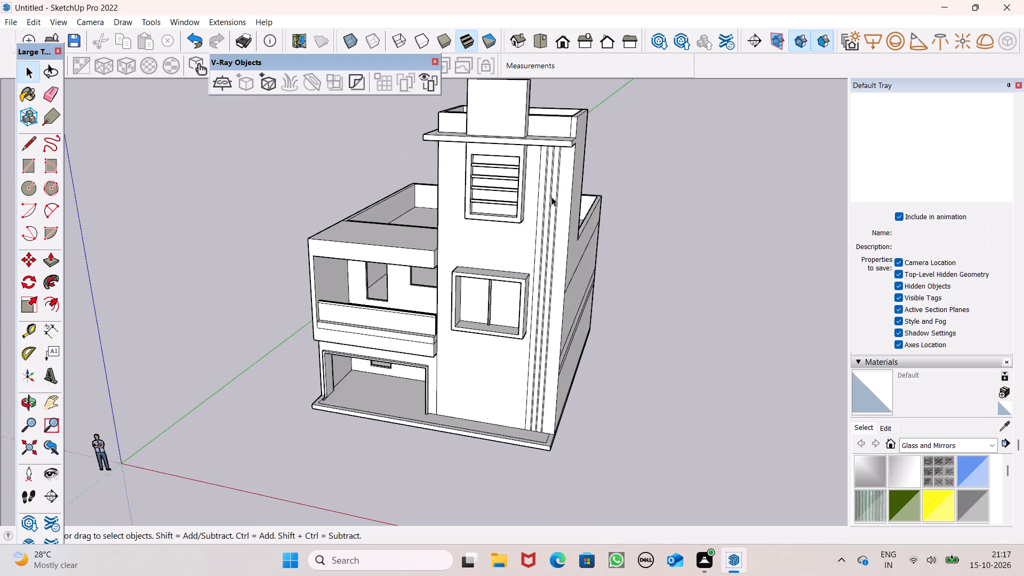
Examine the three vertical strips on the tower's front wall up close and against the whole facade.
middle_click_drag(549, 211, 613, 209)
scroll(560, 209, "up", 4)
middle_click_drag(580, 234, 523, 267)
scroll(524, 267, "up", 3)
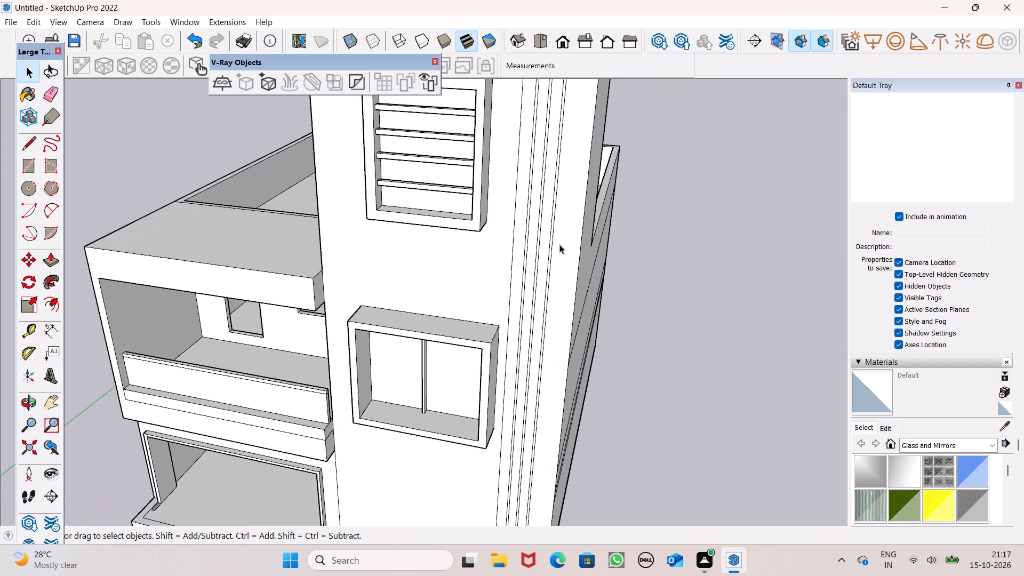
scroll(578, 242, "down", 3)
middle_click_drag(588, 260, 610, 303)
scroll(577, 303, "up", 1)
scroll(538, 285, "down", 2)
middle_click_drag(539, 324, 565, 361)
scroll(548, 285, "down", 2)
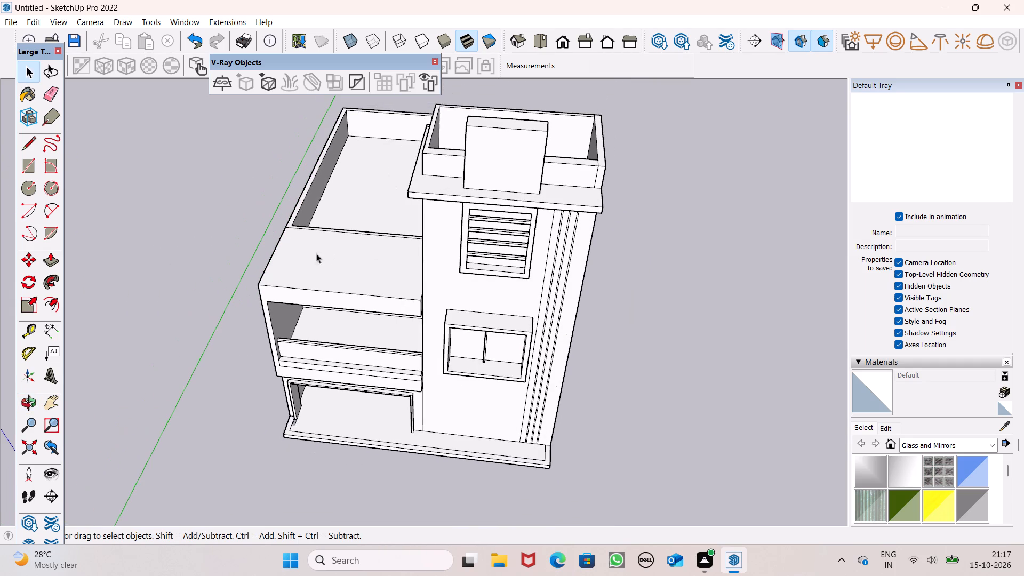
Undo the narrow vertical strip and its two copies on the tower's front wall, back to the single vertical line.
left_click(49, 261)
scroll(500, 369, "up", 4)
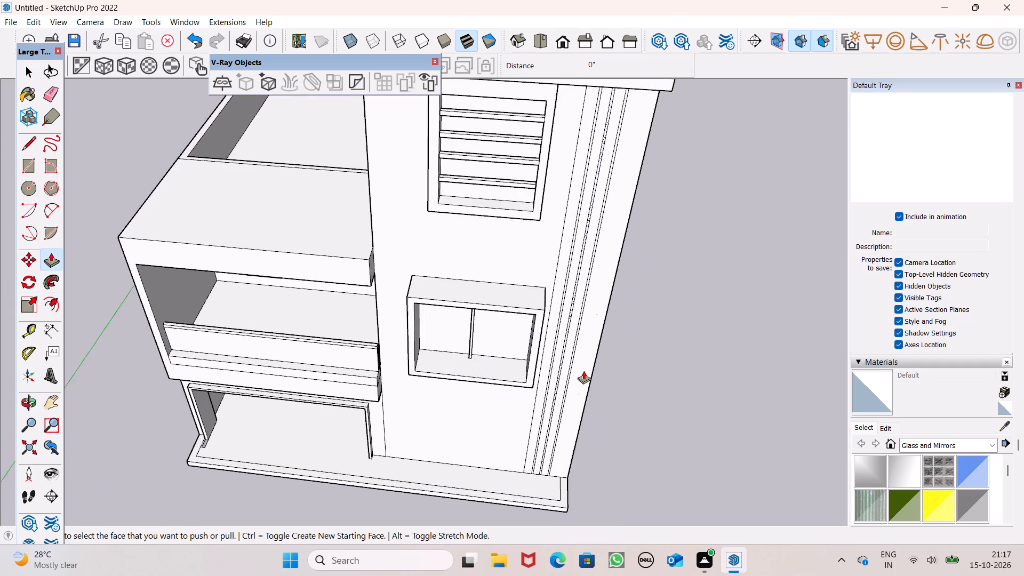
middle_click_drag(579, 383, 476, 404)
scroll(525, 410, "up", 4)
scroll(527, 332, "down", 3)
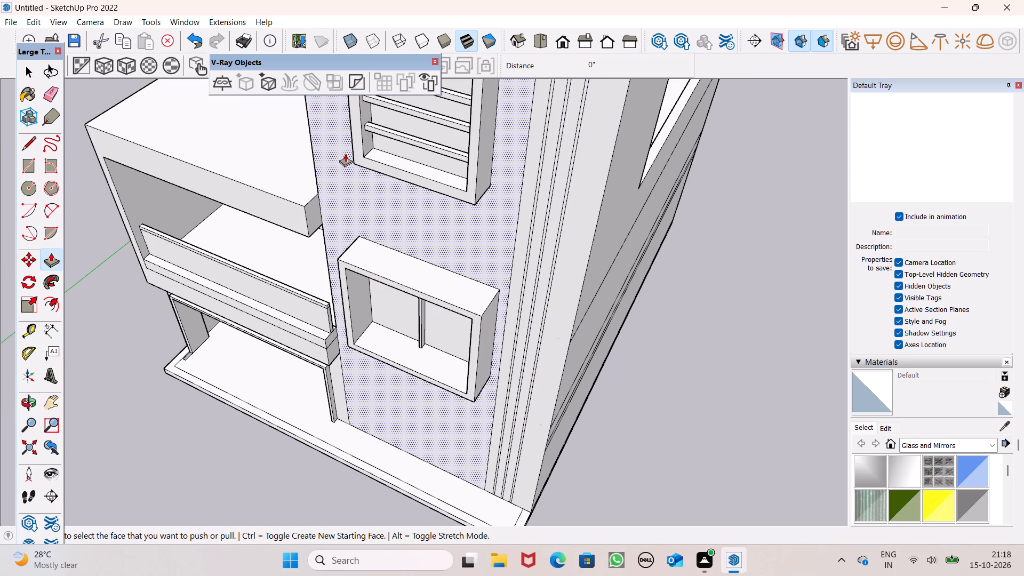
scroll(511, 303, "down", 4)
scroll(531, 356, "up", 5)
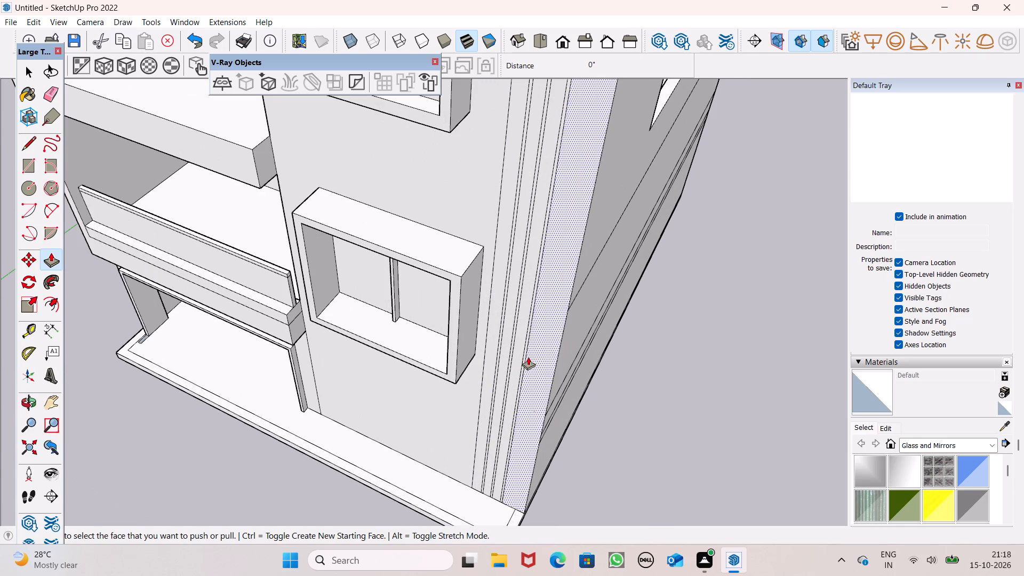
scroll(528, 367, "up", 3)
key("ctrl+z")
key("ctrl+z")
key("ctrl+z")
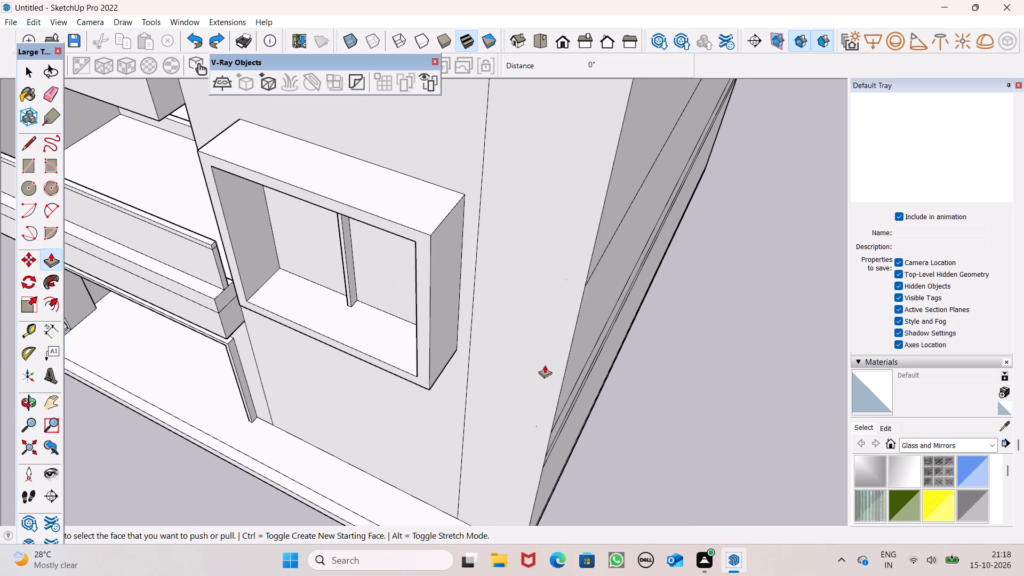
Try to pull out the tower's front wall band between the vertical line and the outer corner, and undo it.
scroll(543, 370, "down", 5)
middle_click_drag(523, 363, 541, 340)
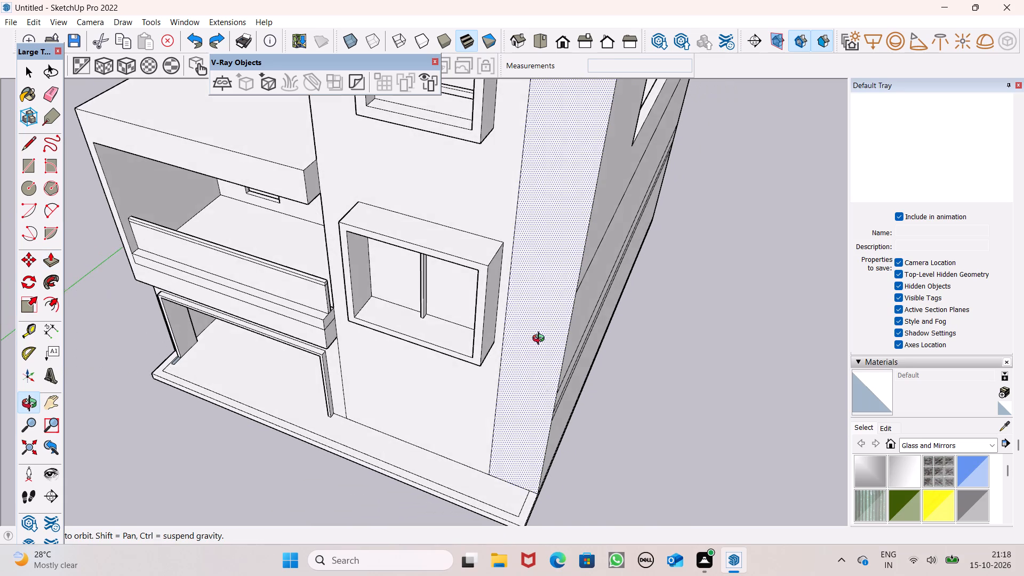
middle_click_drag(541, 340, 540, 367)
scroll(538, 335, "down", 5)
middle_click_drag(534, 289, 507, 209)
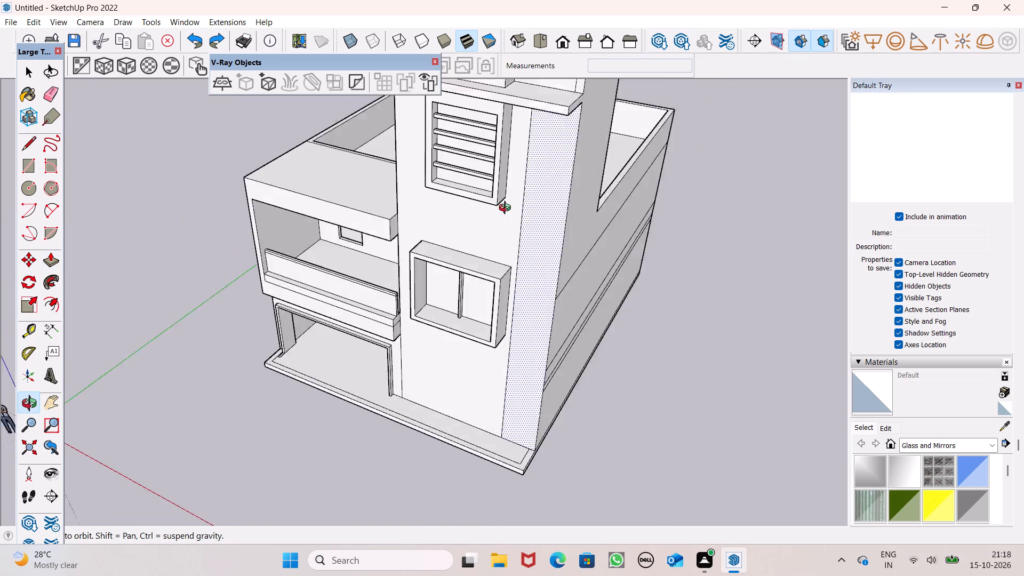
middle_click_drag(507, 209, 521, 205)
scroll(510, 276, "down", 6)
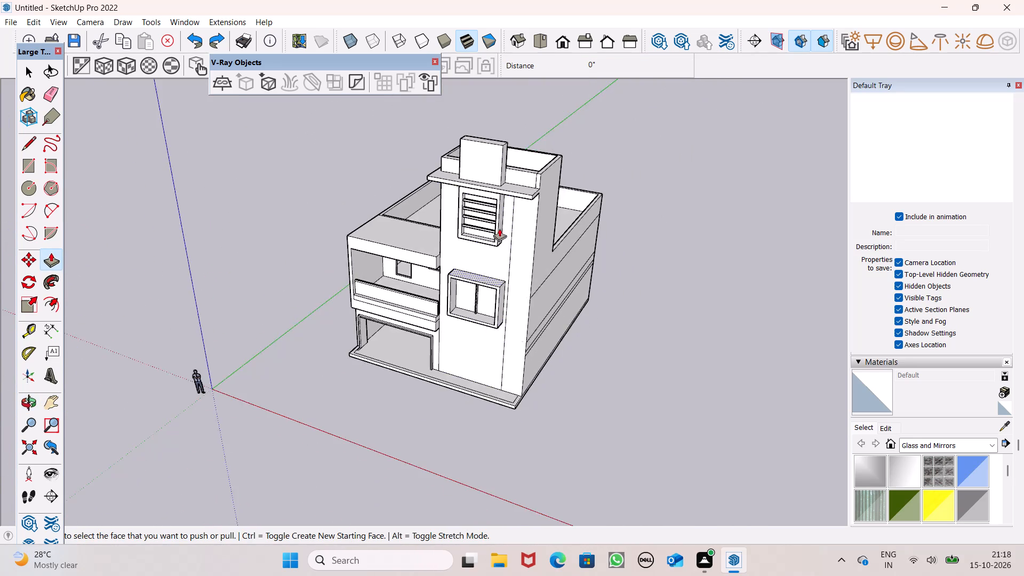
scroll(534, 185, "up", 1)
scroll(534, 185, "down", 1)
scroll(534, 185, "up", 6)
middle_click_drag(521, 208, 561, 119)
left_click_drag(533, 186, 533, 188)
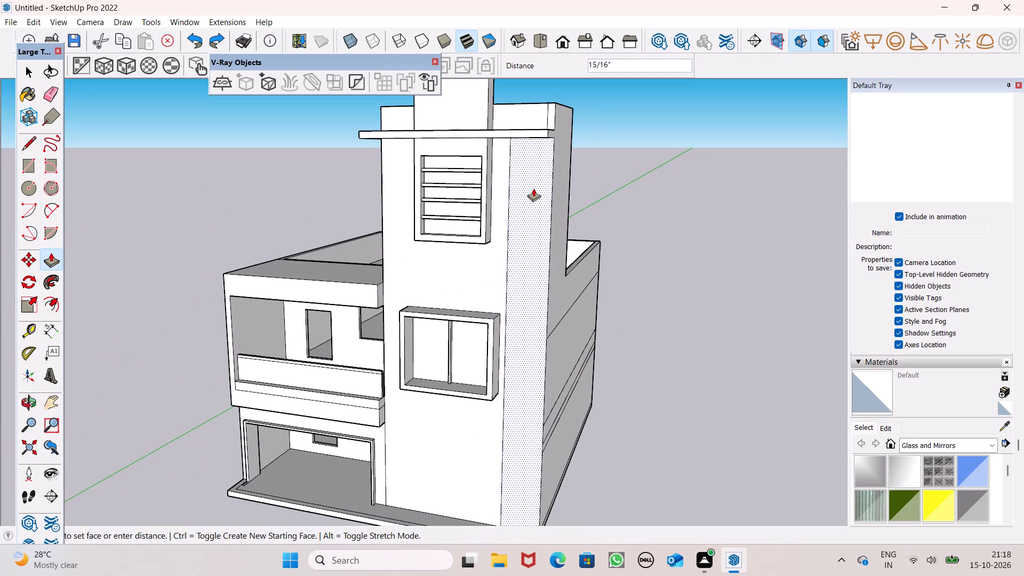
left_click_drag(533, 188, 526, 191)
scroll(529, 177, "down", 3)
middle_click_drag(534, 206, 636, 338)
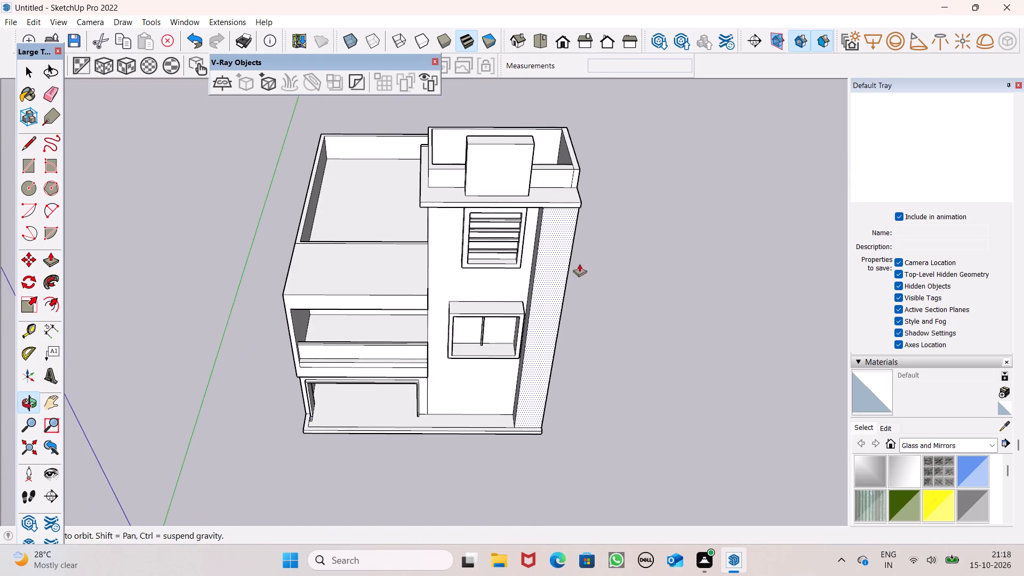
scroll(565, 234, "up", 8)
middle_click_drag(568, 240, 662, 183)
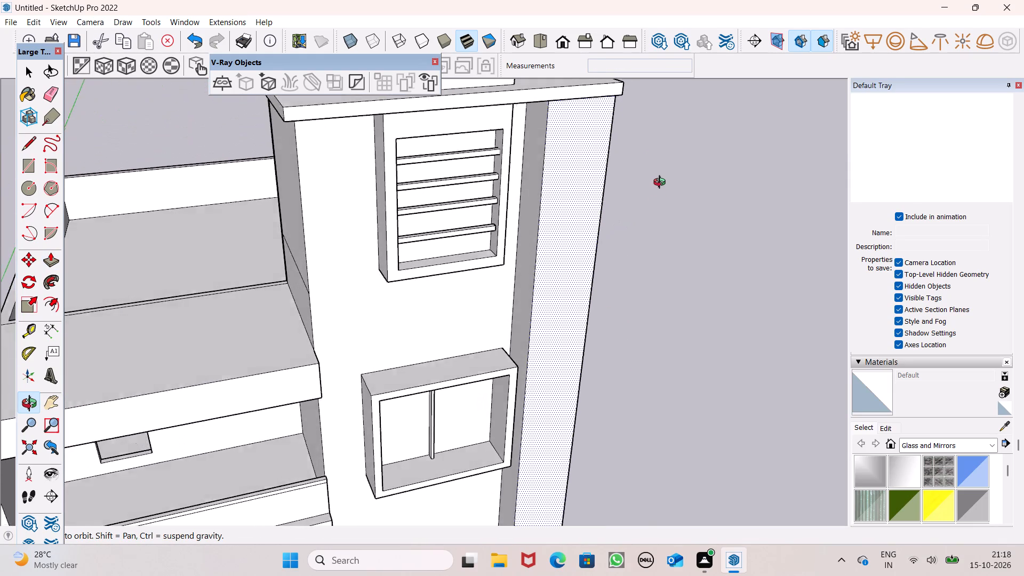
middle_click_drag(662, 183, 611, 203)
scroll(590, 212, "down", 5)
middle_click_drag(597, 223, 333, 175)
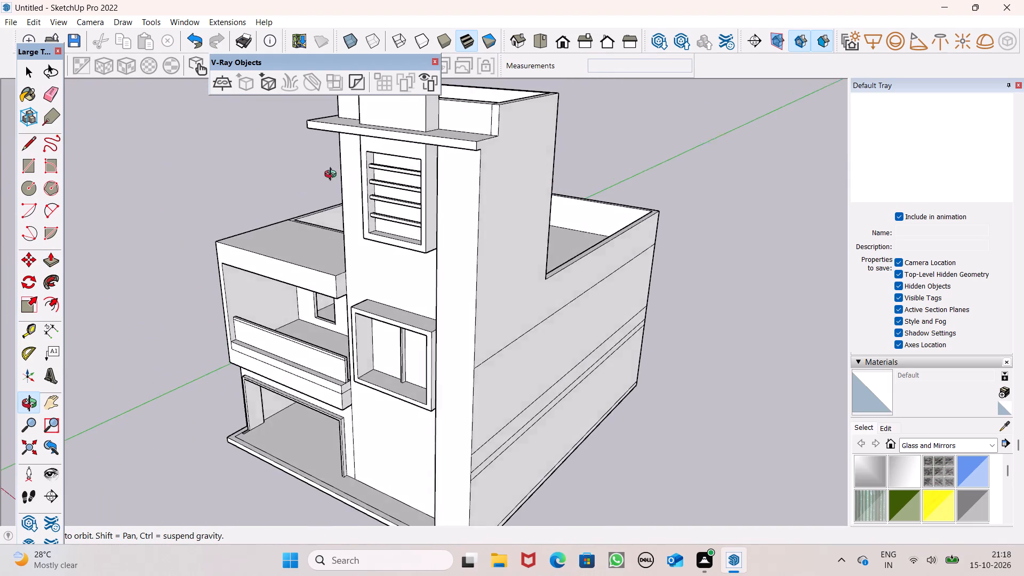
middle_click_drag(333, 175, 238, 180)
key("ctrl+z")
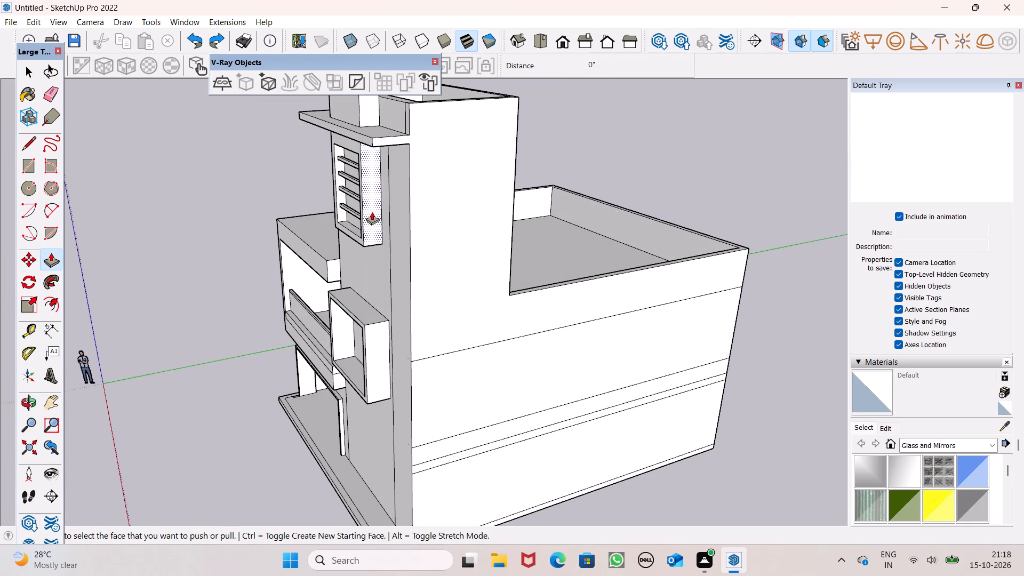
Pull the tower's front wall band between the vertical line and the outer corner forward about 1' 7".
left_click_drag(395, 201, 380, 207)
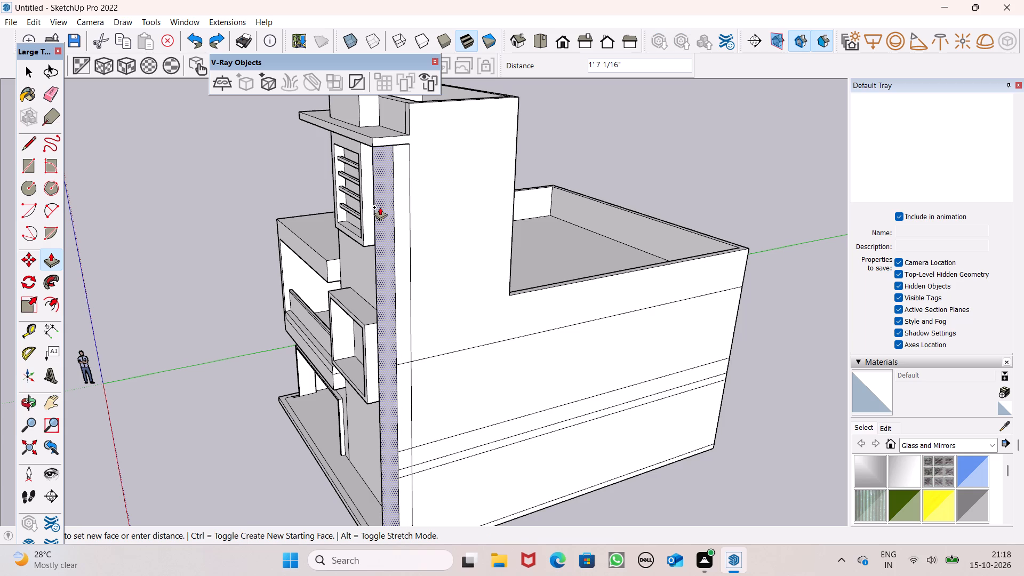
left_click_drag(380, 207, 377, 209)
scroll(376, 203, "down", 4)
middle_click_drag(400, 260, 486, 286)
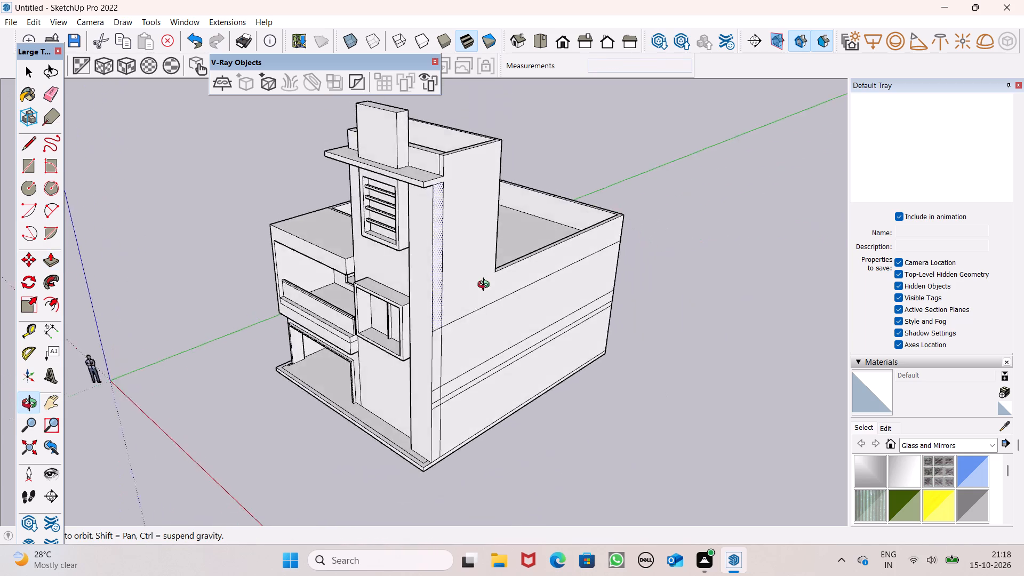
middle_click_drag(486, 286, 633, 260)
key("space")
Examine the projecting band at the tower's outer corner within the whole facade from several angles.
scroll(651, 256, "down", 2)
middle_click_drag(653, 261, 653, 263)
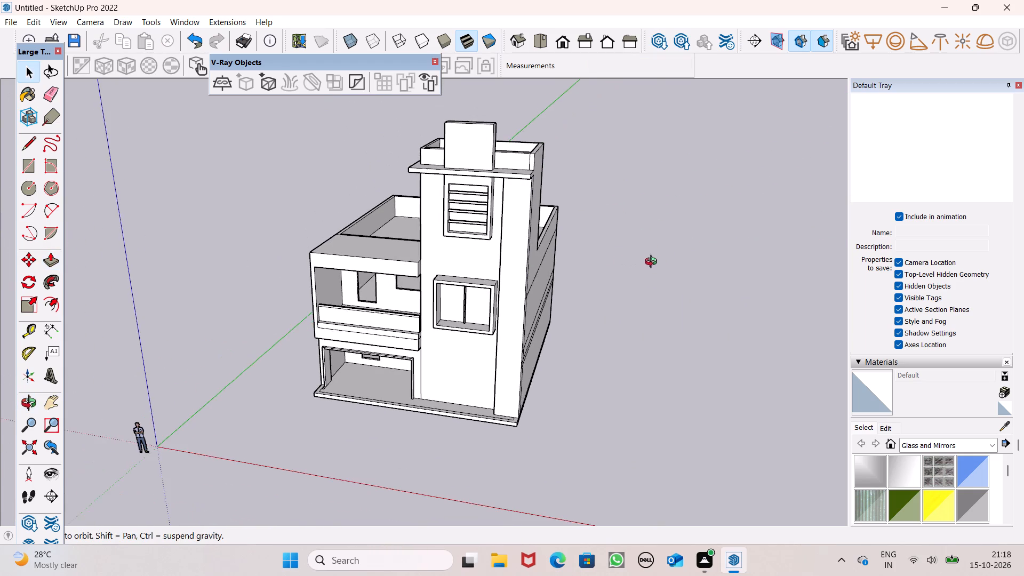
middle_click_drag(653, 263, 703, 207)
scroll(534, 240, "up", 7)
middle_click_drag(469, 323, 312, 450)
scroll(312, 450, "up", 1)
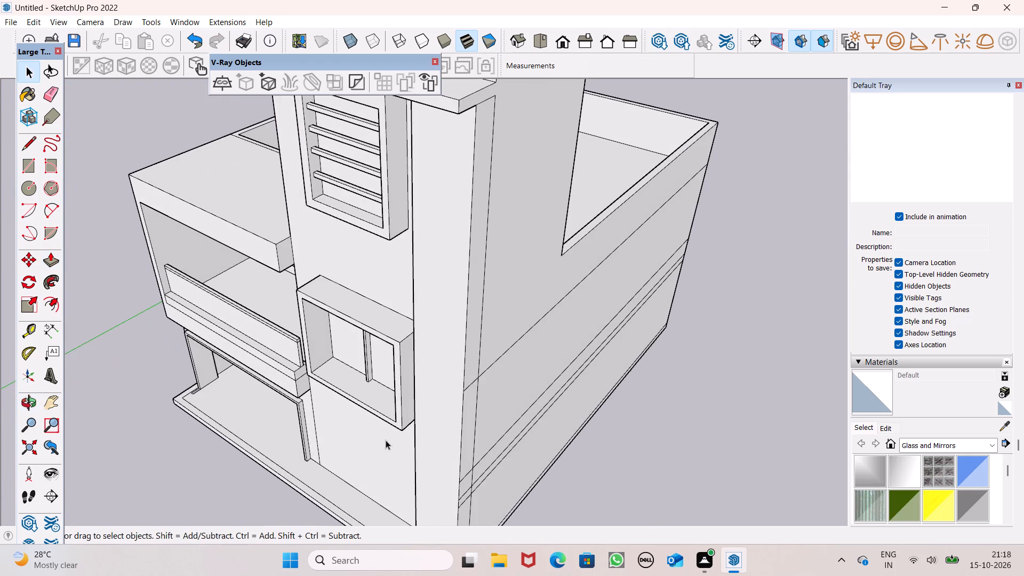
middle_click_drag(411, 417, 507, 373)
scroll(411, 417, "up", 1)
scroll(506, 380, "down", 6)
middle_click_drag(504, 372, 551, 316)
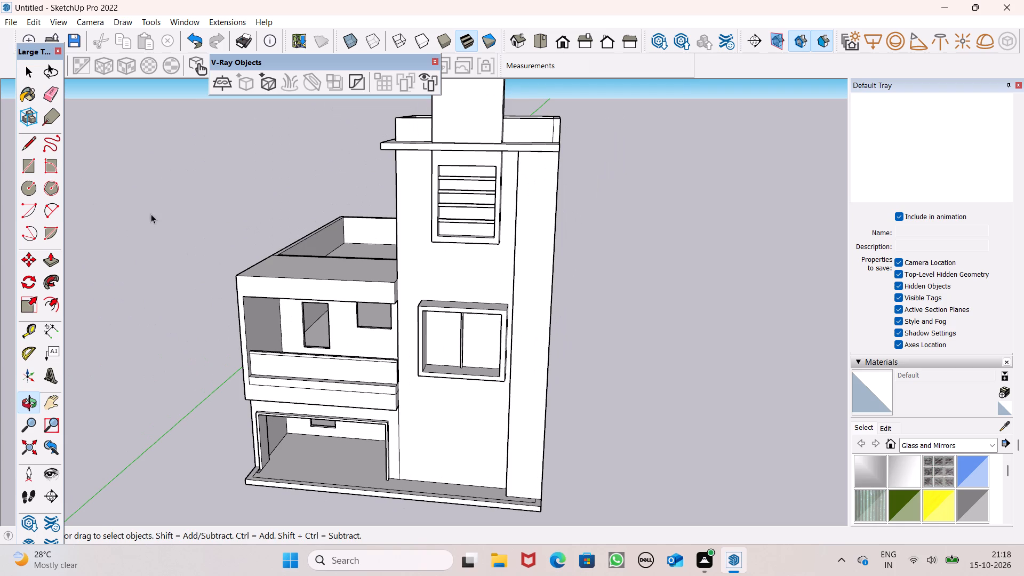
Draw a narrow rectangular strip about 44' 5 1/2" tall on the projecting band's front face, from the slab's underside to the plinth.
left_click(36, 168)
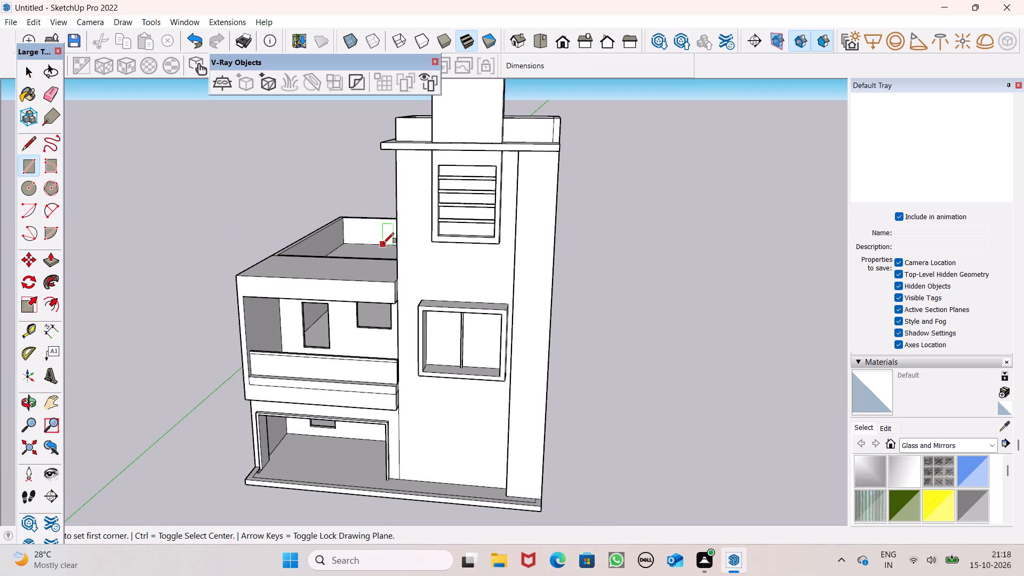
scroll(383, 243, "down", 2)
middle_click_drag(469, 215, 532, 113)
scroll(515, 165, "up", 4)
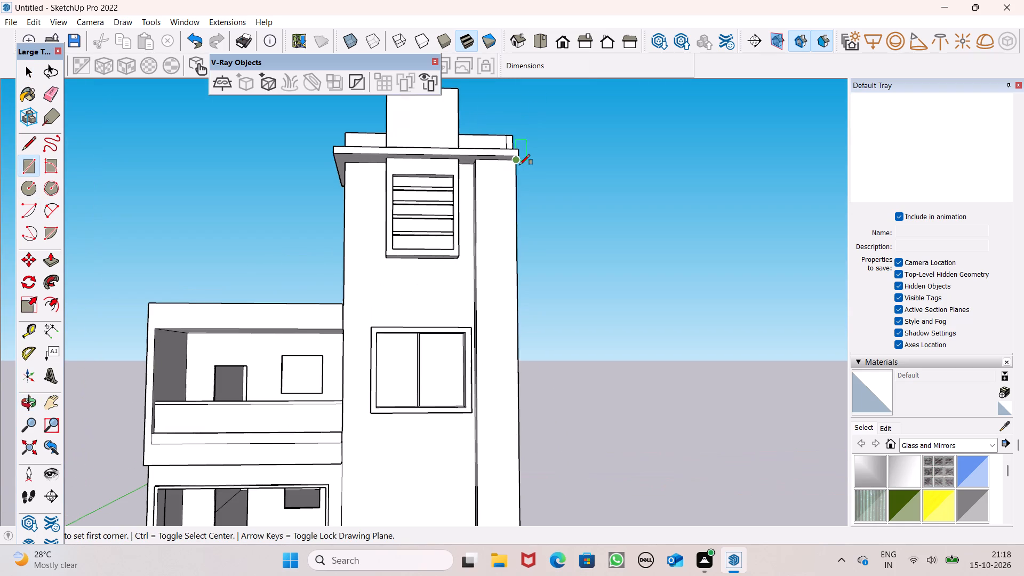
scroll(465, 181, "up", 4)
scroll(469, 163, "down", 4)
middle_click_drag(478, 194, 532, 154)
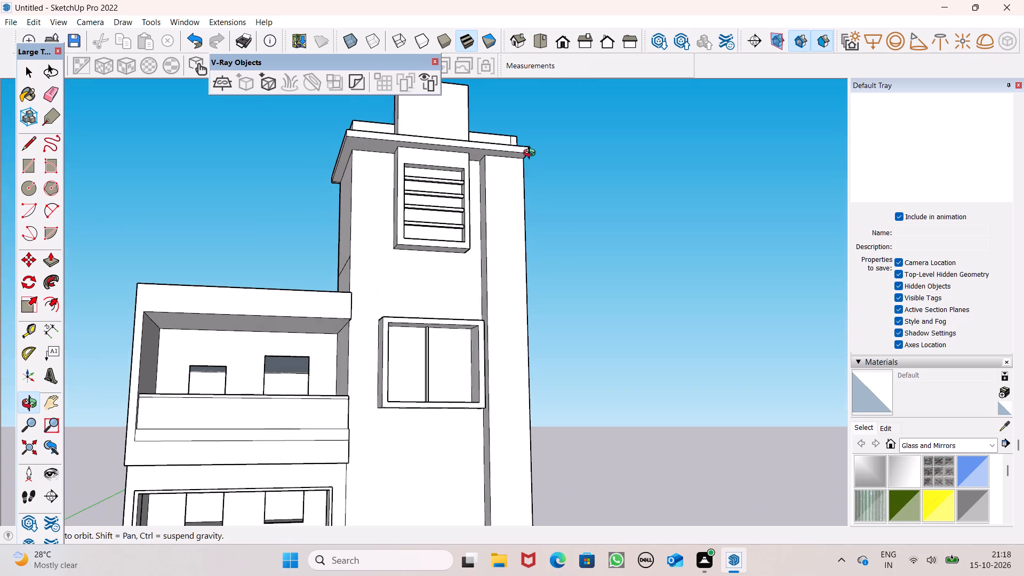
middle_click_drag(532, 154, 533, 151)
scroll(531, 148, "down", 4)
scroll(525, 156, "up", 5)
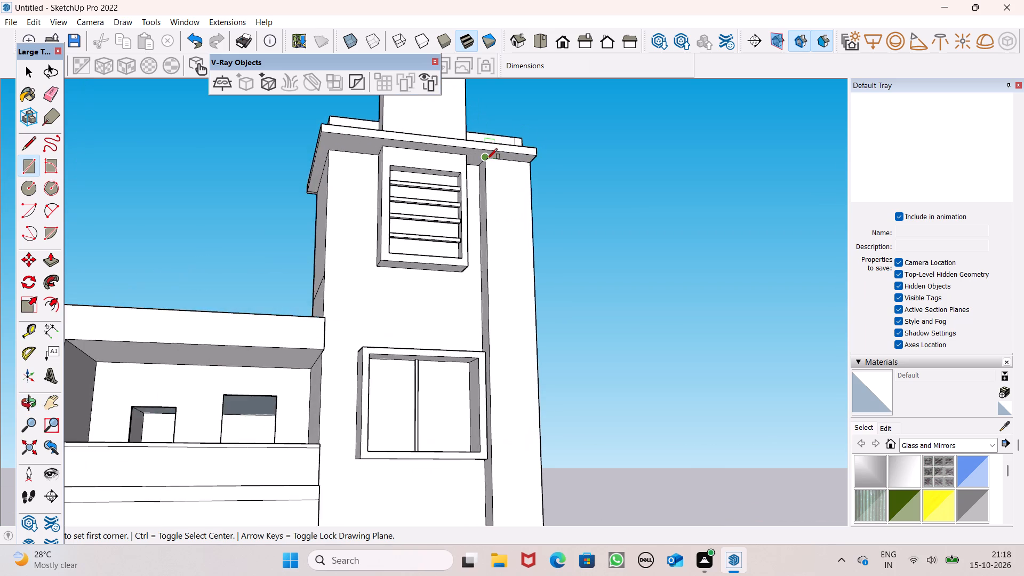
scroll(492, 160, "up", 6)
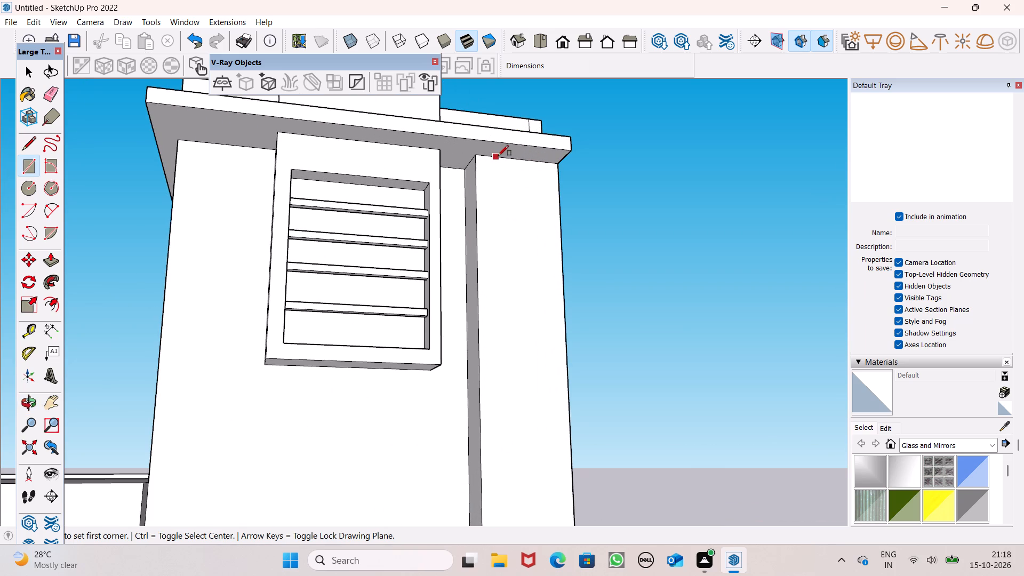
left_click(498, 156)
scroll(515, 204, "down", 5)
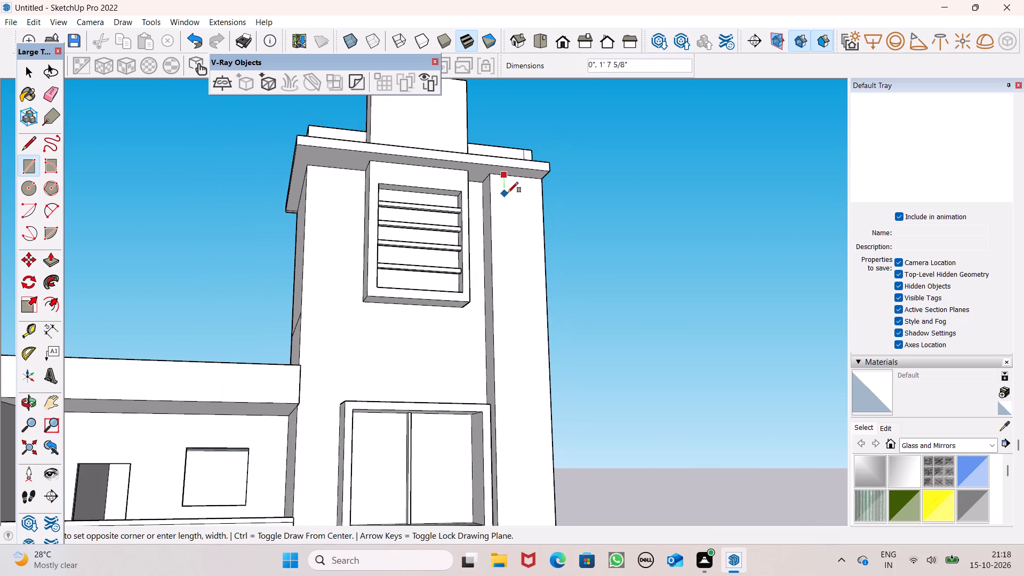
scroll(509, 173, "down", 8)
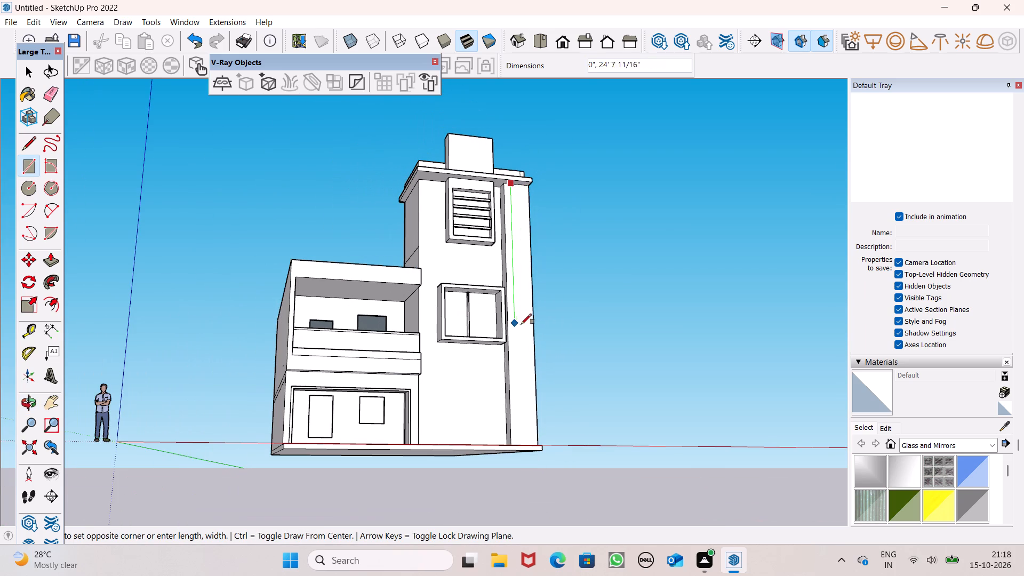
scroll(517, 325, "down", 2)
middle_click_drag(512, 354, 477, 442)
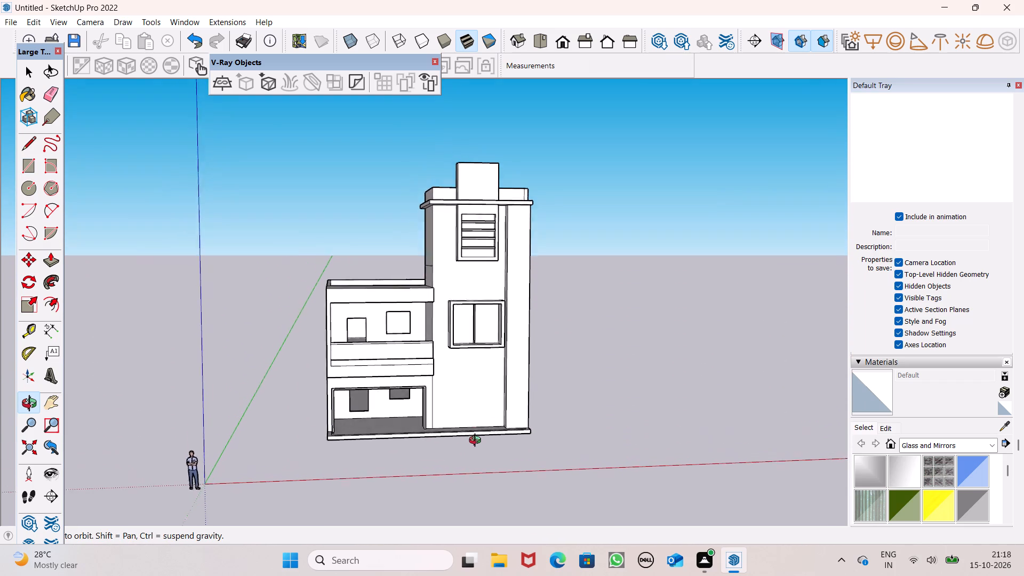
middle_click_drag(477, 442, 476, 443)
scroll(495, 431, "up", 1)
scroll(503, 431, "down", 1)
scroll(506, 431, "up", 12)
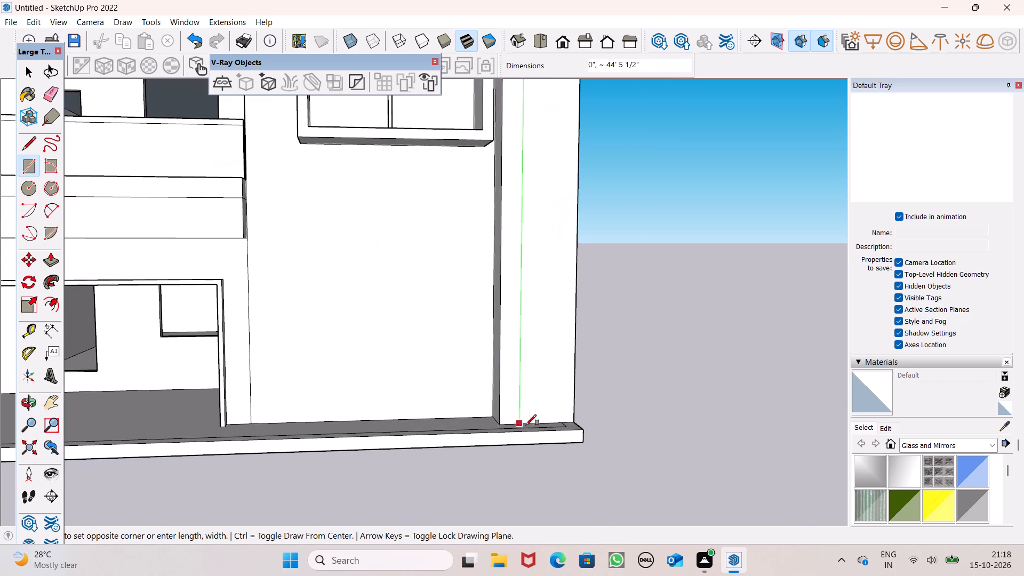
scroll(525, 421, "down", 8)
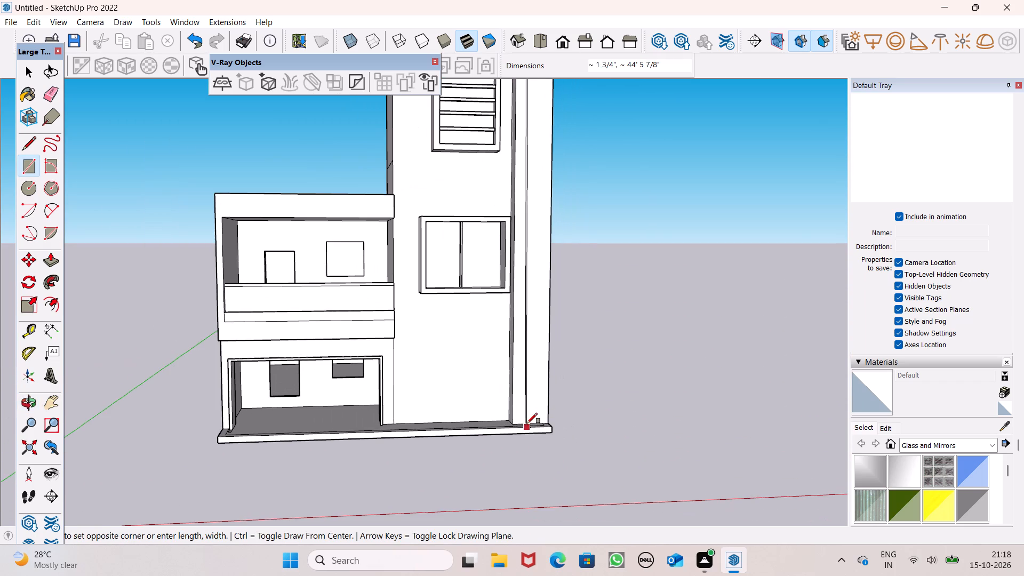
scroll(527, 422, "up", 15)
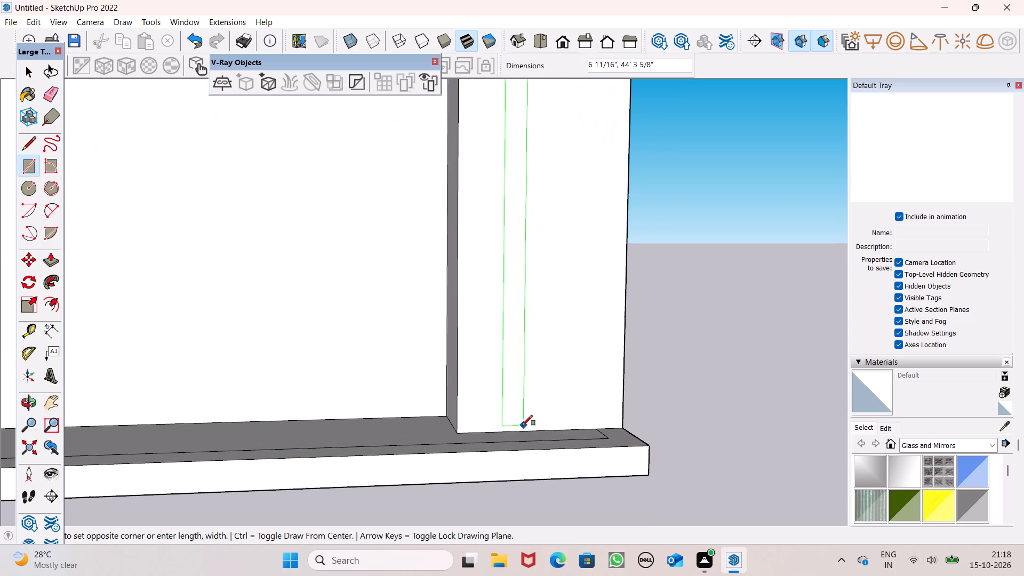
middle_click_drag(520, 455, 512, 483)
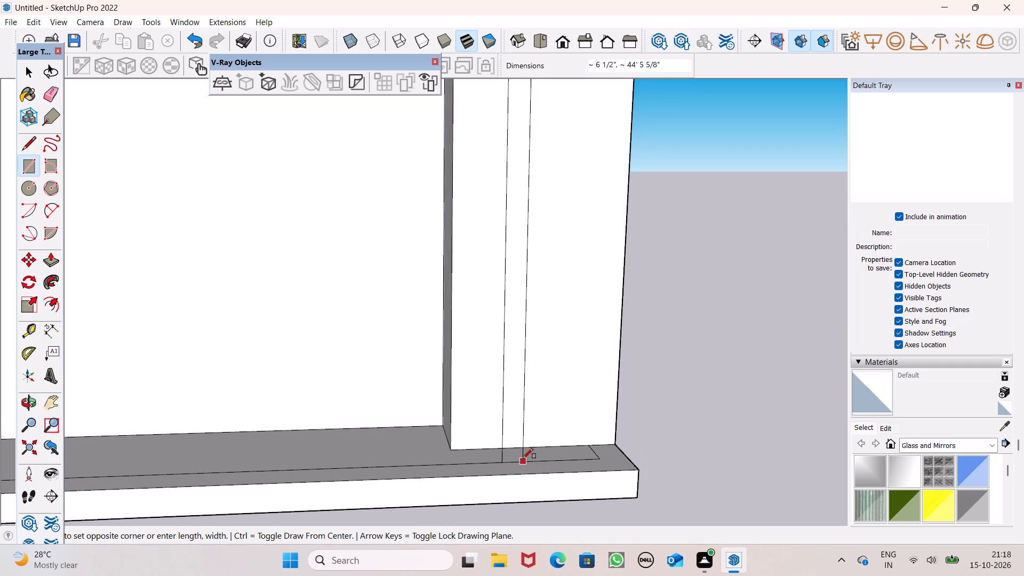
scroll(514, 447, "up", 7)
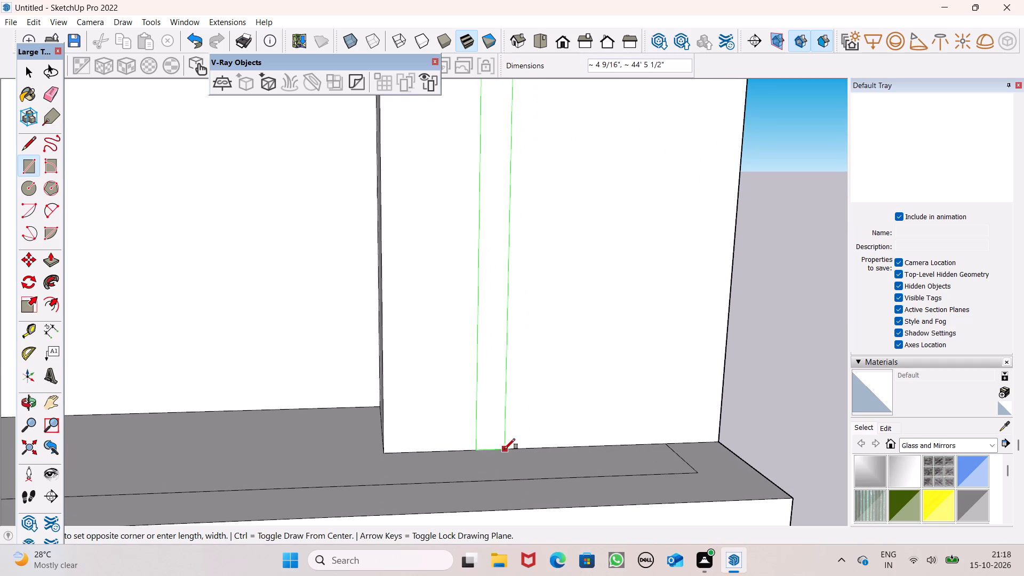
scroll(506, 450, "up", 4)
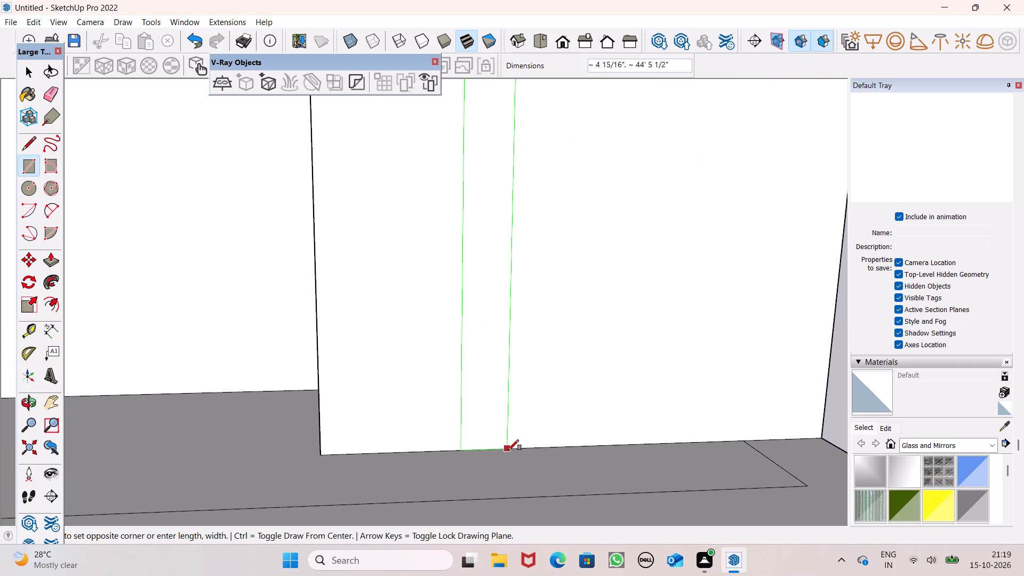
left_click(494, 445)
key("space")
scroll(462, 447, "down", 12)
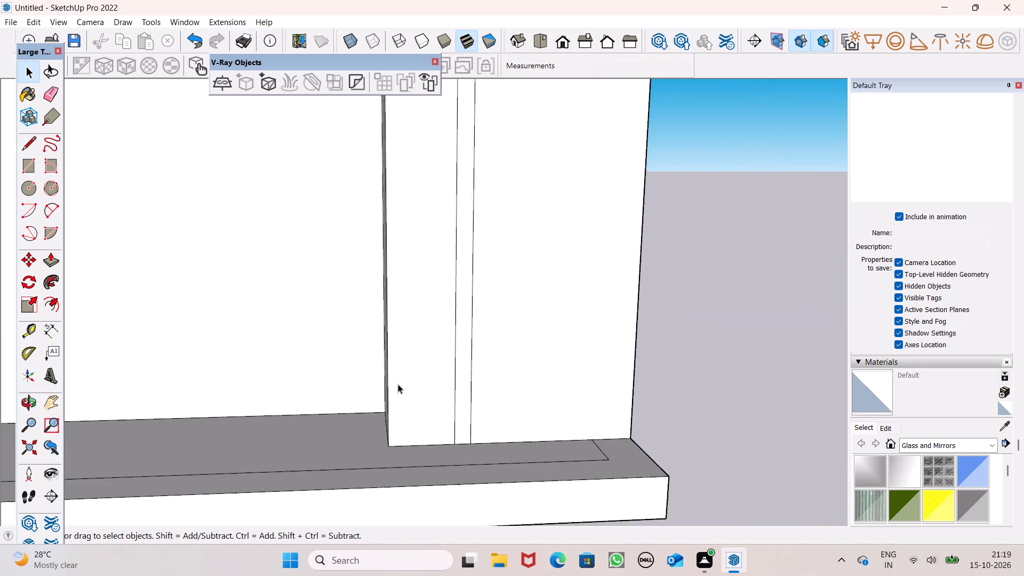
scroll(398, 384, "down", 11)
scroll(431, 353, "down", 4)
scroll(458, 266, "down", 5)
scroll(459, 123, "up", 3)
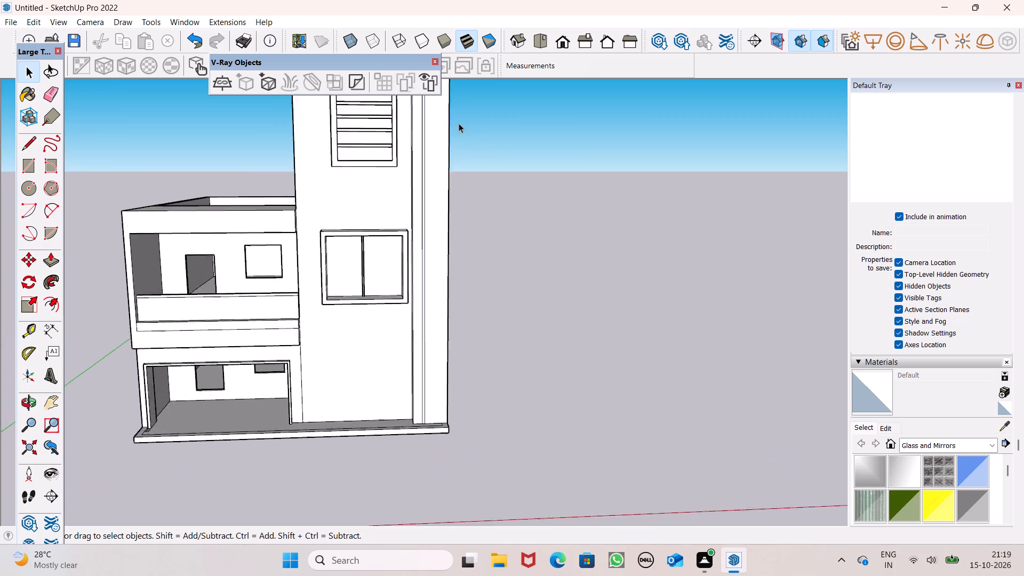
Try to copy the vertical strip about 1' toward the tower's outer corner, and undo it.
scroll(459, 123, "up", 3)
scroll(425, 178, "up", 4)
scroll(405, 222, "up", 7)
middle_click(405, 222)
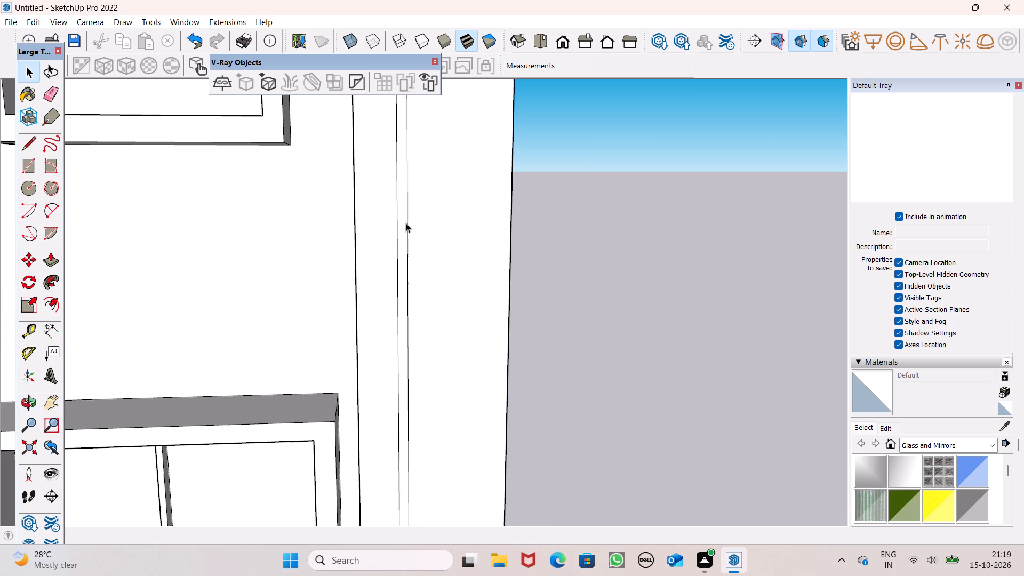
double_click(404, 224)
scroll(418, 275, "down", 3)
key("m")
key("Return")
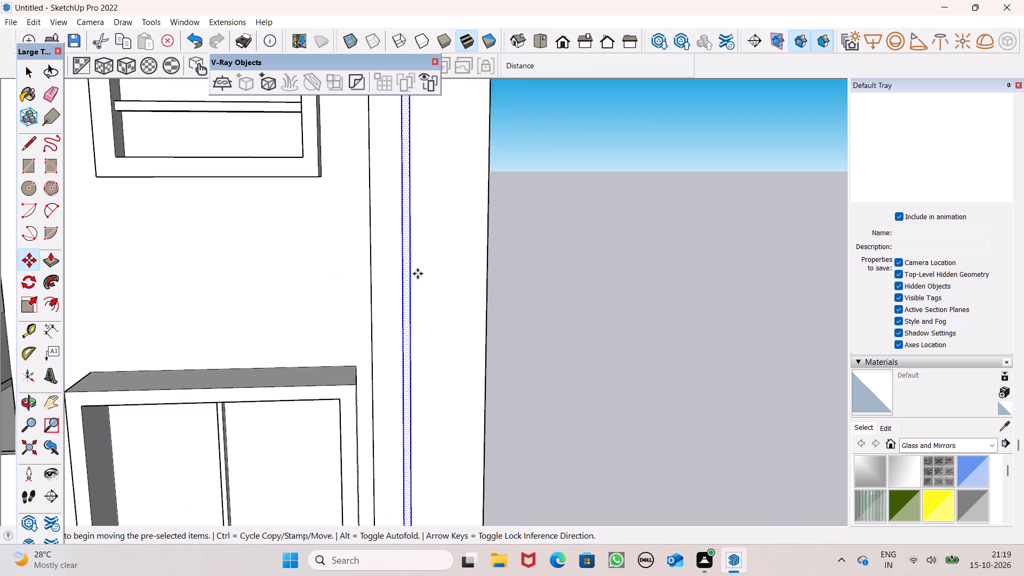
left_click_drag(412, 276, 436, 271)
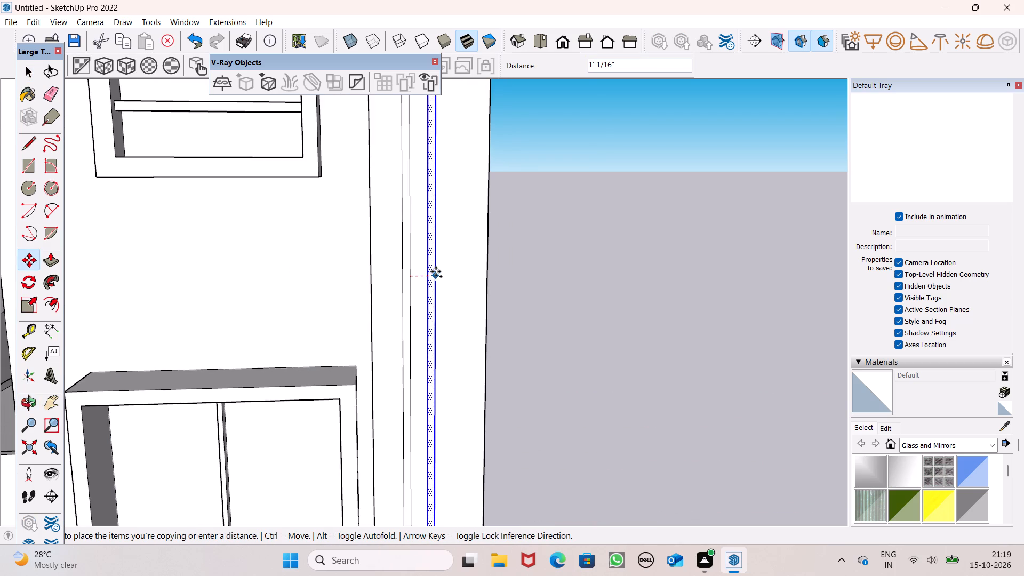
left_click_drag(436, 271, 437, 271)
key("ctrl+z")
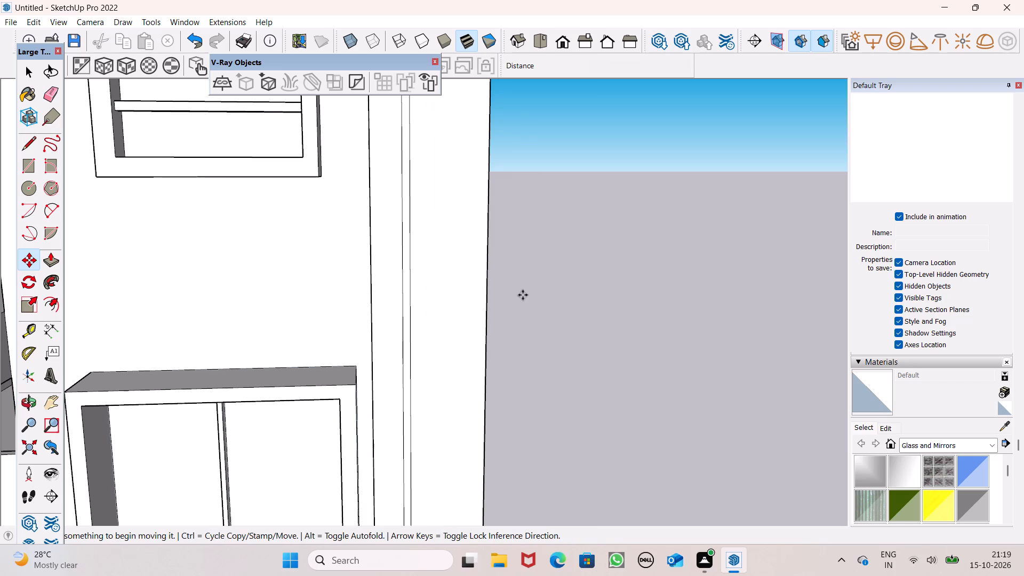
Move the vertical strip about 3" toward the inner edge of the tower's projecting band.
key("space")
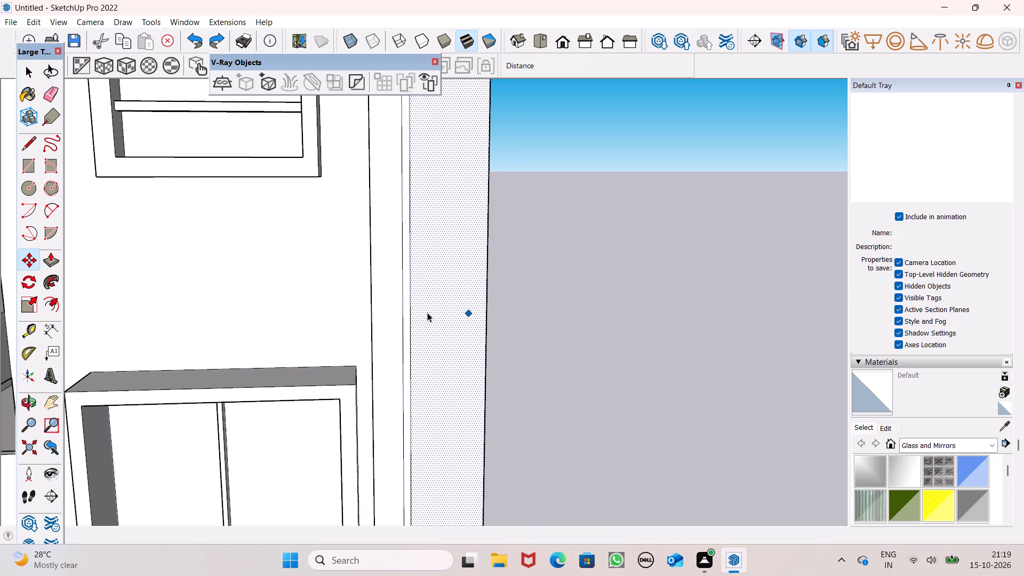
double_click(405, 311)
key("m")
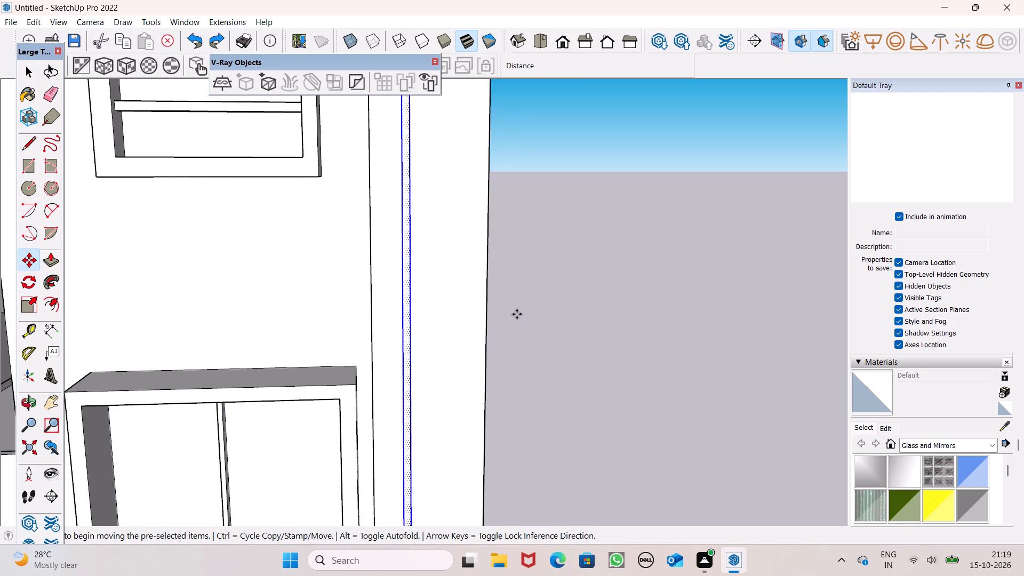
key("Return")
scroll(461, 325, "up", 2)
scroll(461, 323, "down", 1)
scroll(471, 354, "up", 2)
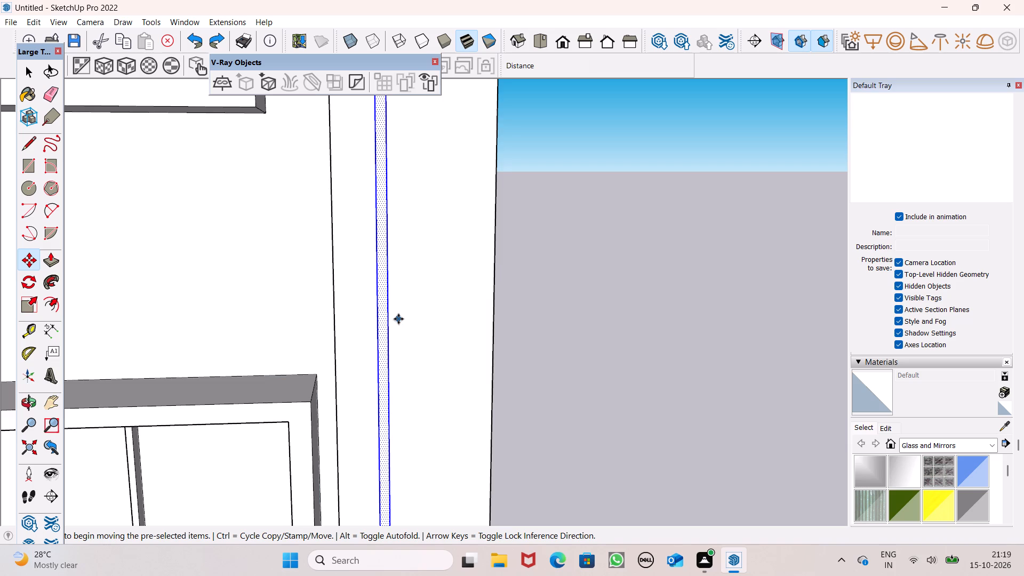
scroll(398, 319, "up", 2)
left_click_drag(388, 317, 375, 317)
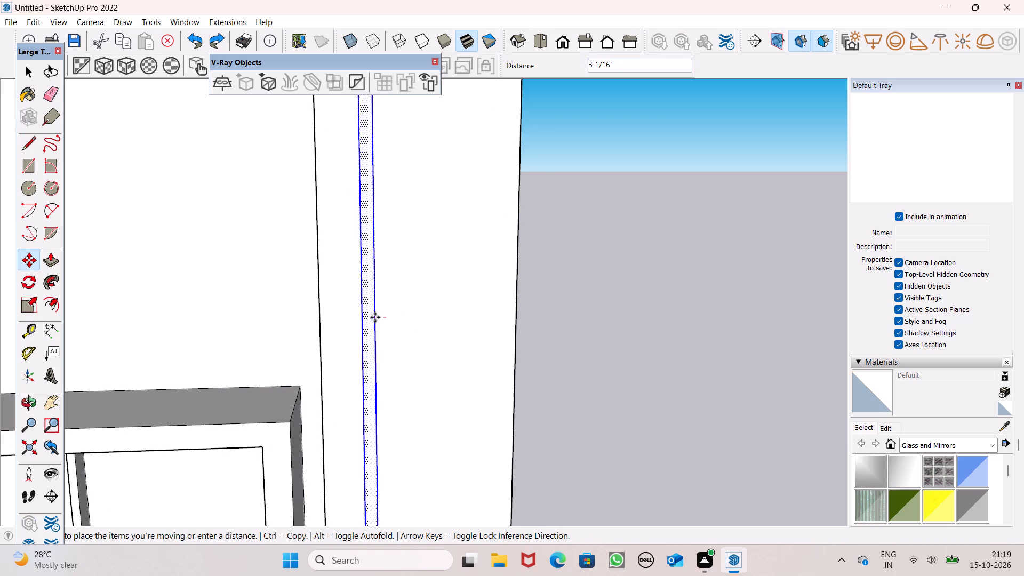
left_click_drag(375, 317, 376, 317)
Copy the strip twice toward the tower's outer corner, offset about 11" and a further 1' 1" across the band.
left_click_drag(376, 316, 405, 316)
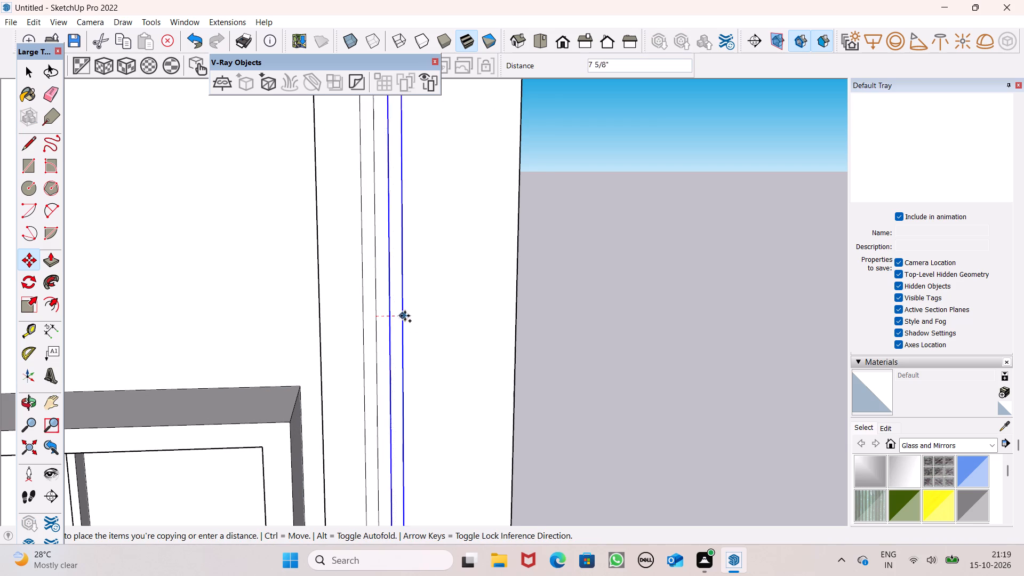
left_click_drag(405, 316, 417, 318)
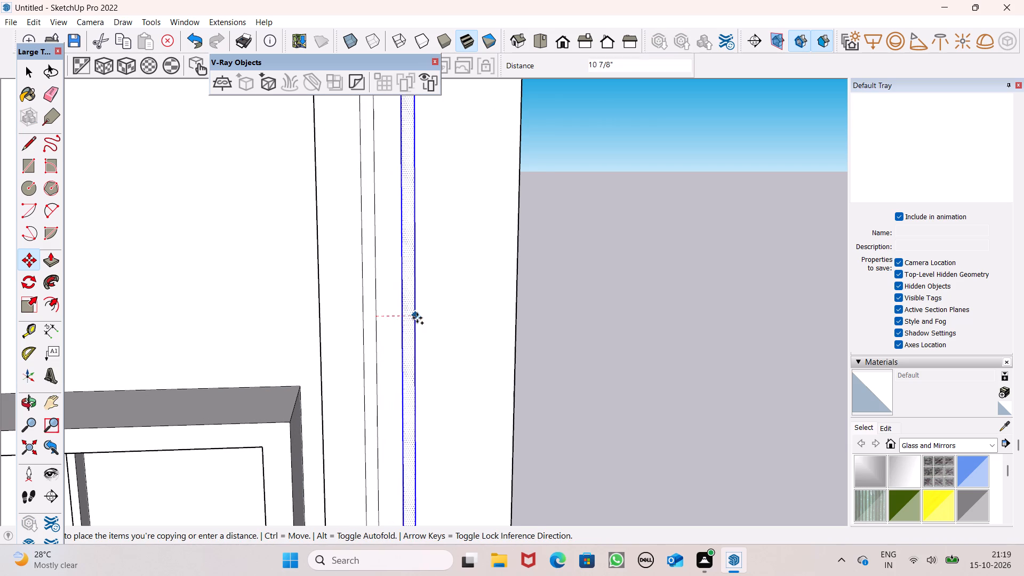
left_click_drag(417, 318, 418, 318)
left_click_drag(419, 317, 461, 320)
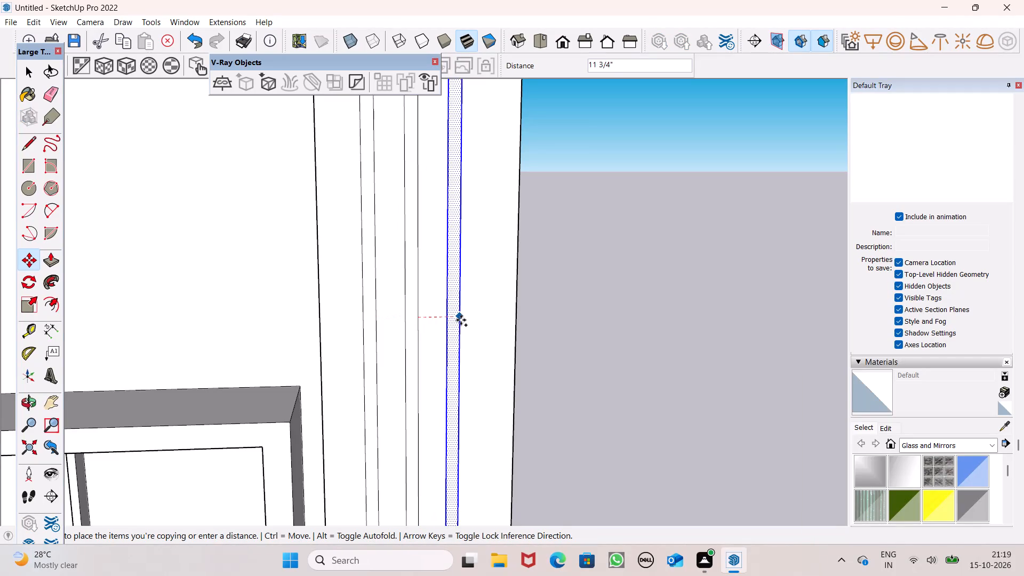
left_click_drag(461, 320, 465, 320)
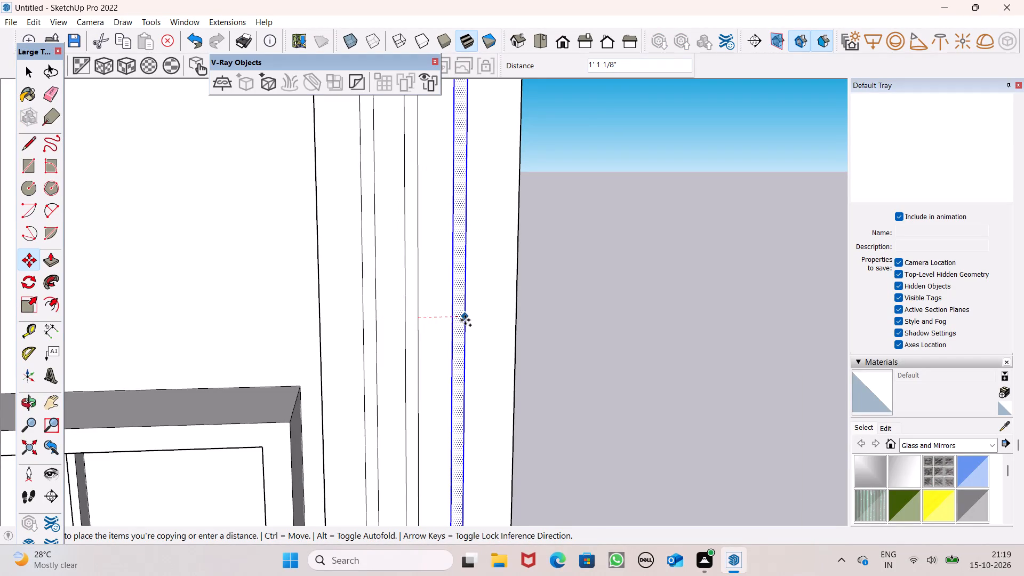
left_click_drag(465, 320, 466, 319)
key("space")
left_click(603, 311)
Examine the three vertical strips within the whole building from the front and both sides.
scroll(602, 280, "down", 10)
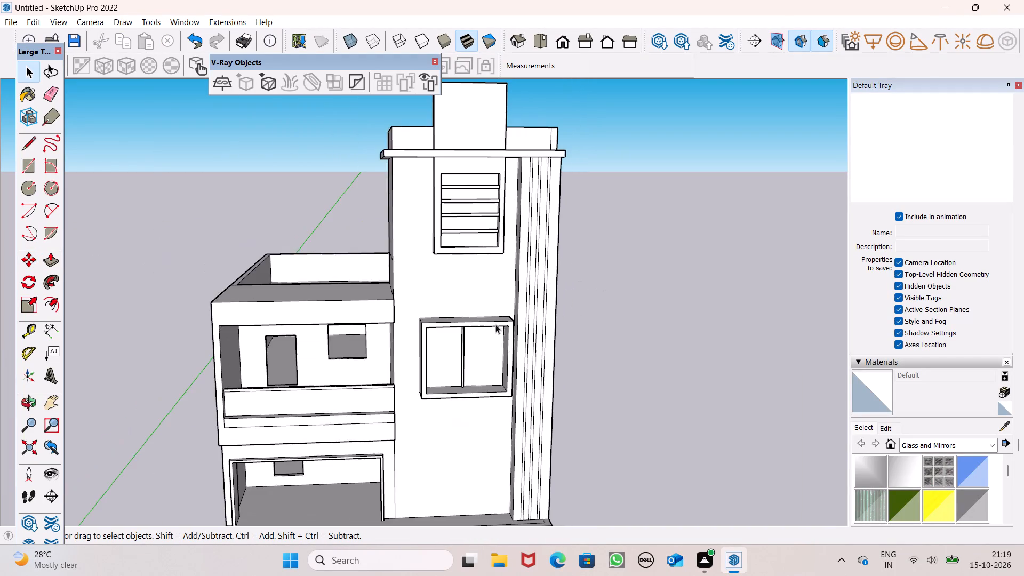
scroll(495, 324, "down", 6)
middle_click_drag(548, 360, 517, 373)
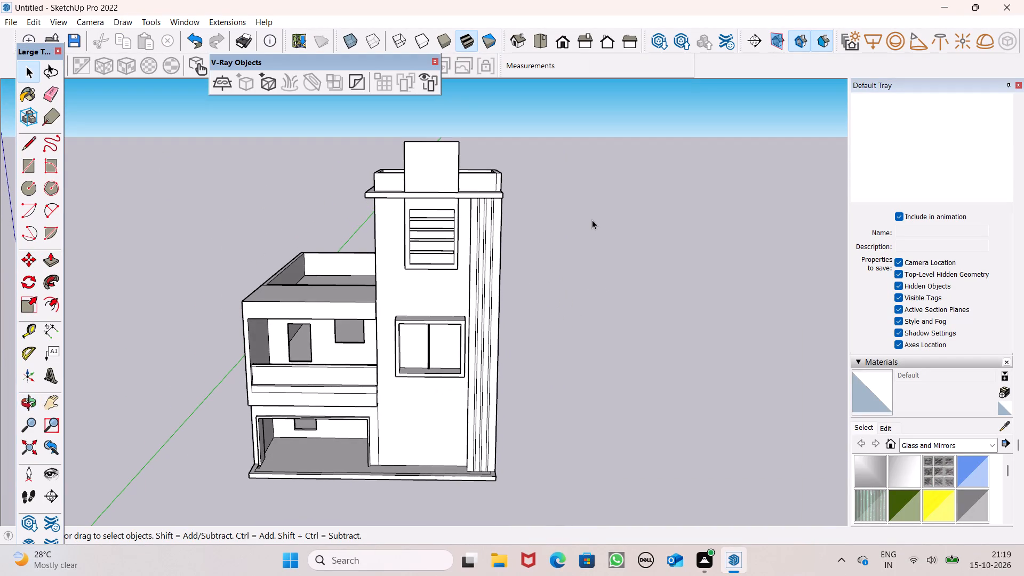
scroll(543, 311, "down", 1)
scroll(543, 311, "up", 4)
scroll(541, 309, "down", 2)
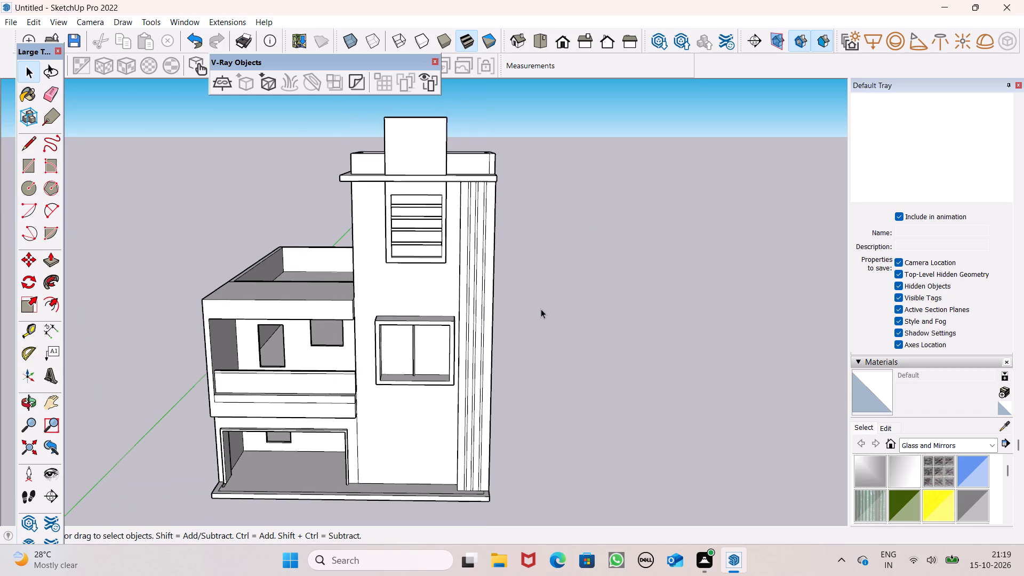
scroll(541, 309, "down", 3)
scroll(532, 322, "up", 2)
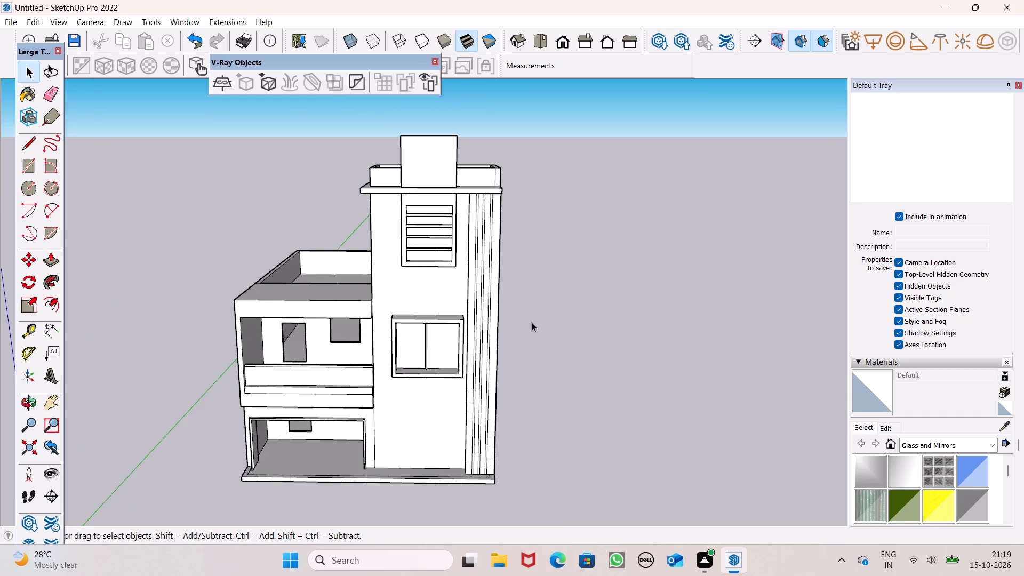
scroll(532, 322, "down", 10)
middle_click_drag(532, 317, 526, 370)
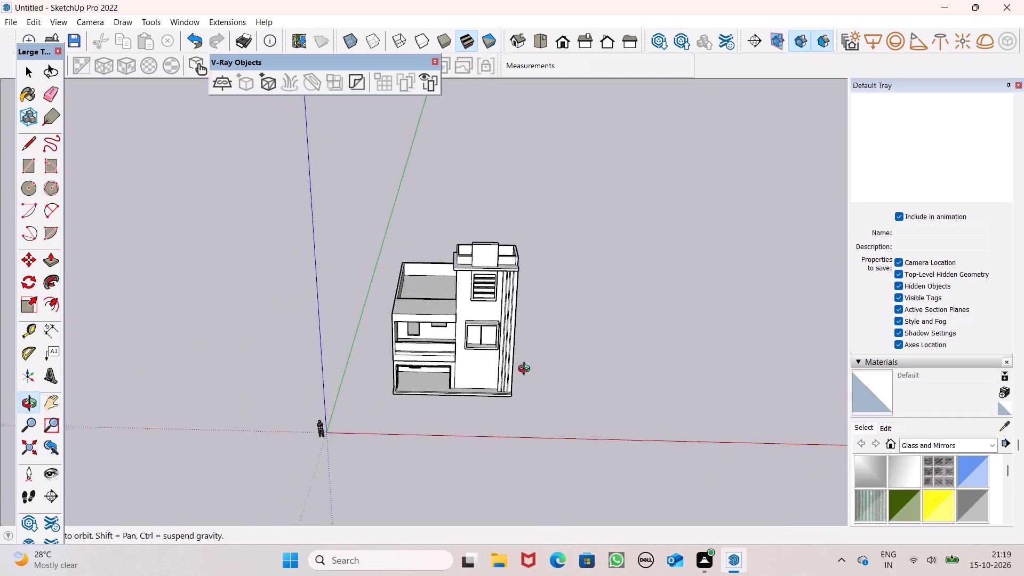
middle_click_drag(526, 370, 261, 389)
scroll(434, 177, "up", 1)
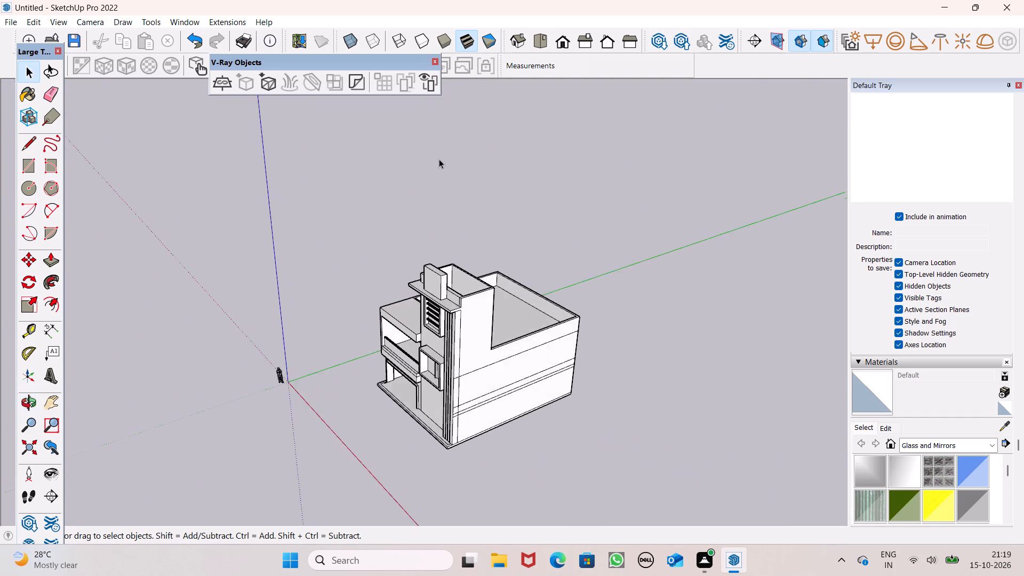
scroll(439, 159, "up", 1)
scroll(428, 217, "down", 3)
middle_click_drag(420, 245, 655, 210)
middle_click_drag(379, 239, 545, 274)
Raise the tower parapet's top rim 10 3/8", including the separate top face of the outer side wall.
scroll(385, 230, "up", 2)
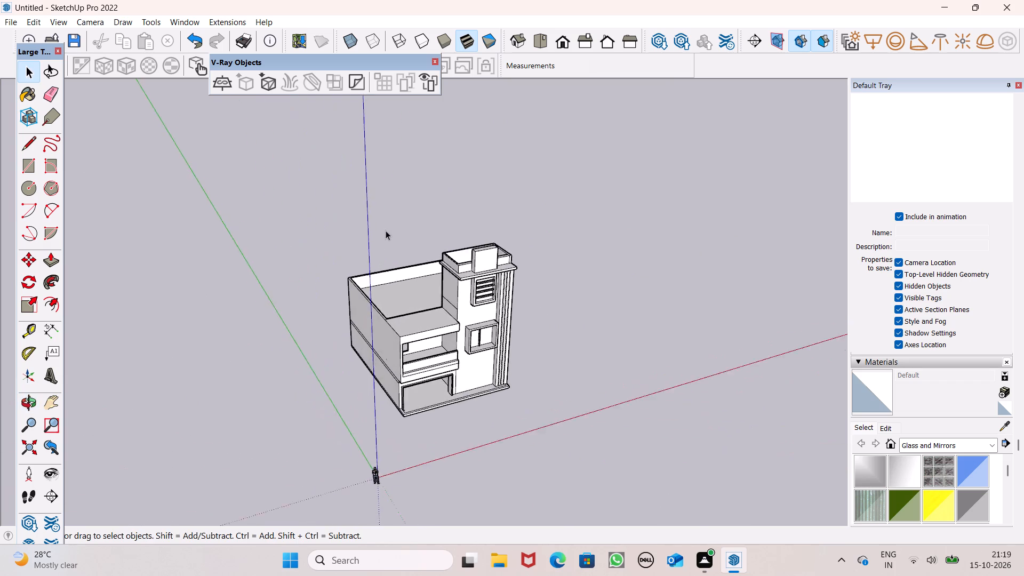
scroll(386, 230, "up", 6)
scroll(524, 260, "up", 6)
middle_click_drag(507, 282, 530, 278)
scroll(483, 270, "up", 6)
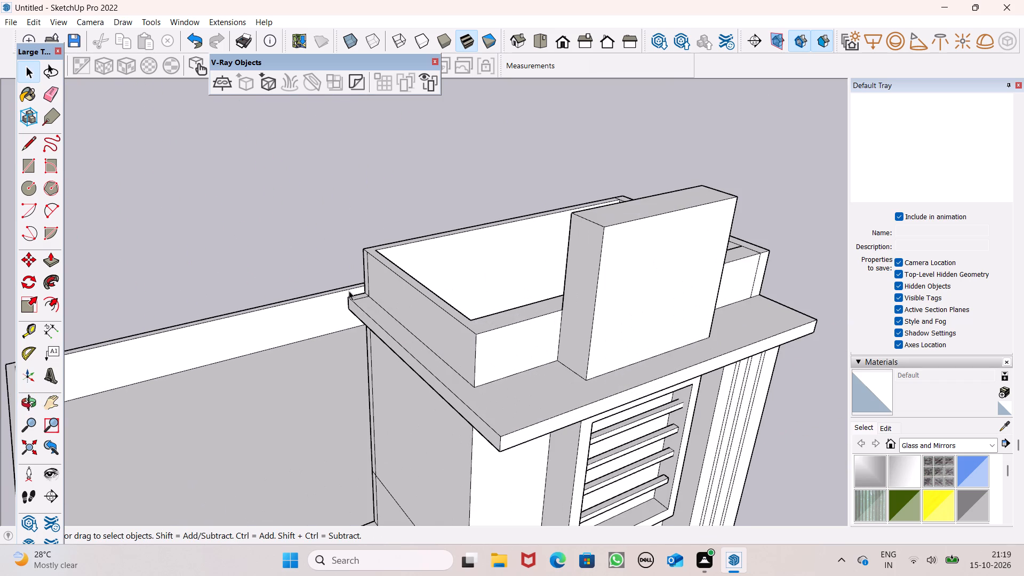
left_click(48, 266)
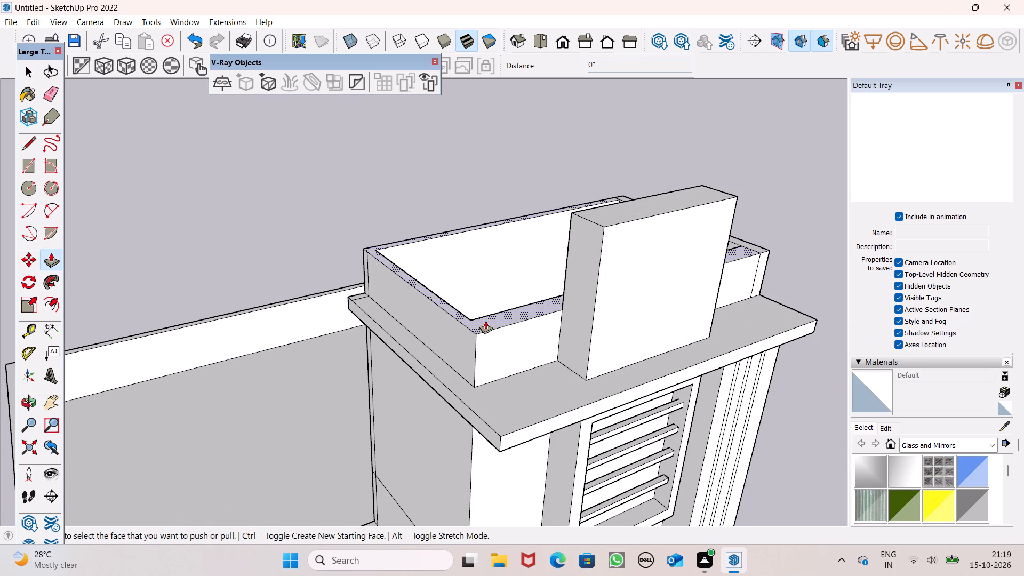
left_click_drag(482, 322, 482, 305)
scroll(435, 295, "down", 6)
middle_click_drag(503, 330, 0, 331)
scroll(221, 348, "up", 6)
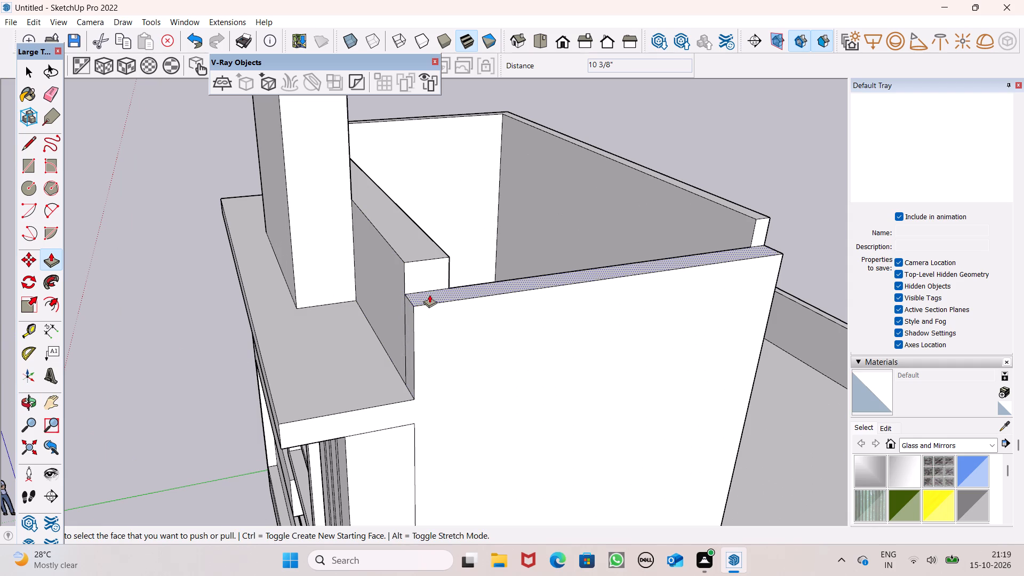
left_click_drag(429, 294, 395, 249)
scroll(395, 303, "down", 3)
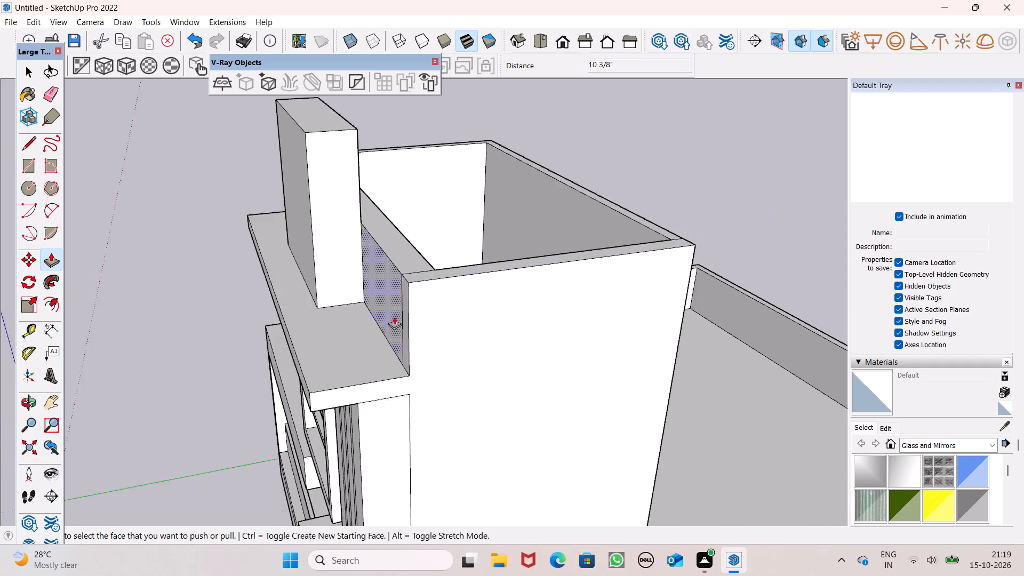
Erase the leftover seam edges near the outer side wall on the tower parapet's front face and top rim.
scroll(394, 316, "down", 4)
middle_click_drag(438, 341, 576, 315)
left_click(55, 89)
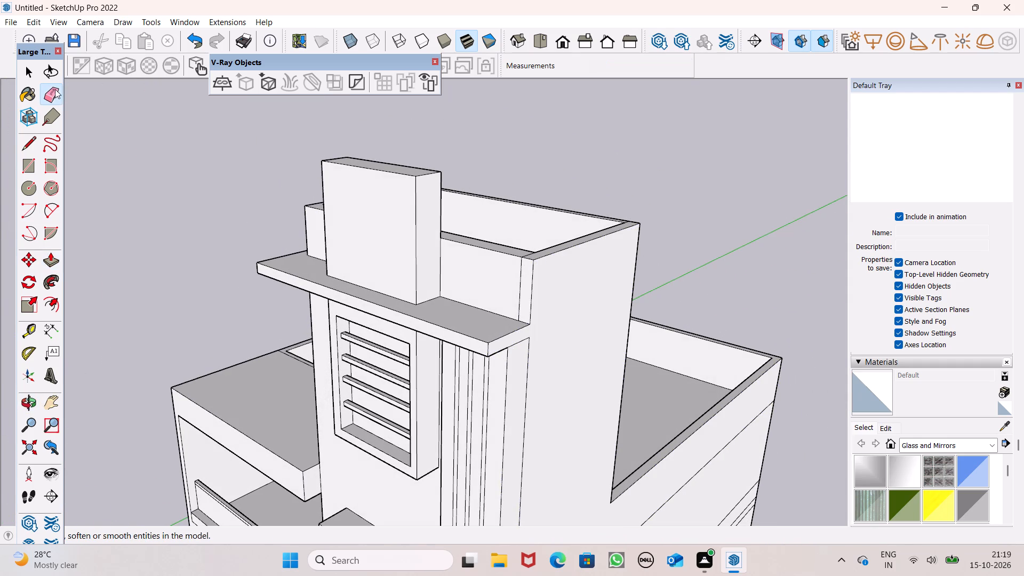
middle_click_drag(351, 246, 467, 235)
scroll(587, 254, "up", 3)
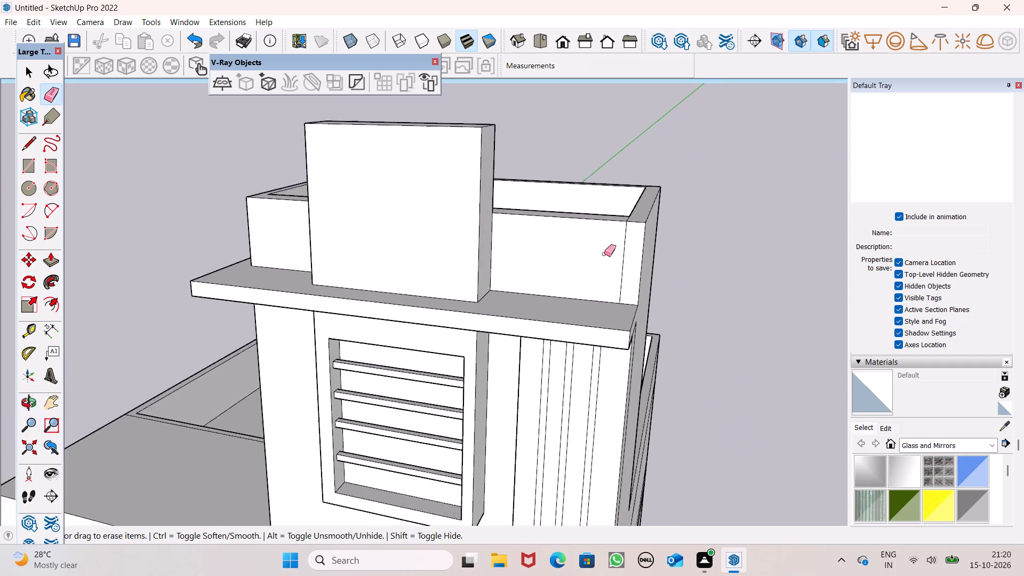
scroll(604, 254, "up", 3)
left_click_drag(633, 250, 621, 254)
scroll(607, 234, "down", 7)
middle_click_drag(613, 241, 487, 397)
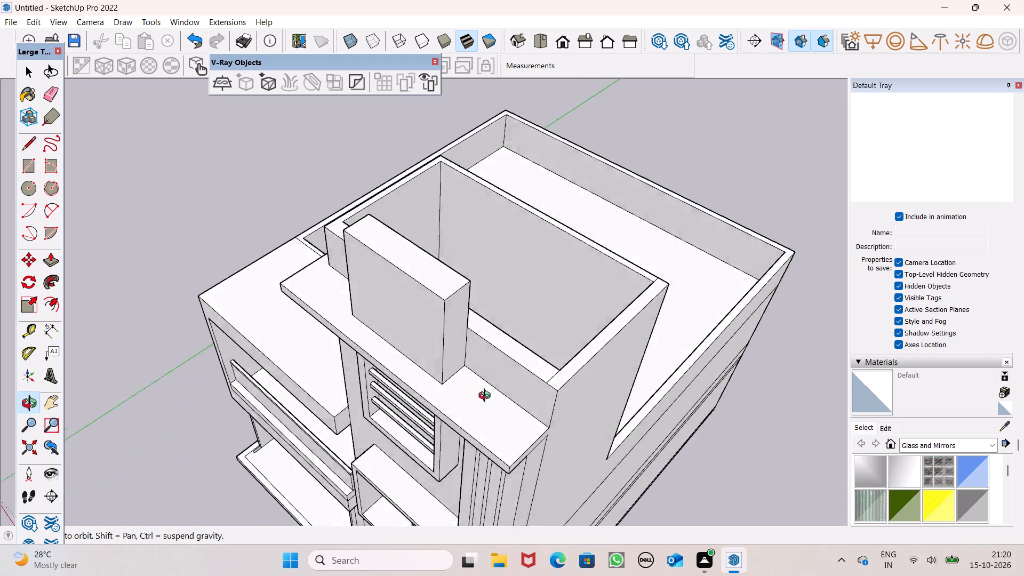
middle_click_drag(487, 397, 316, 469)
scroll(391, 441, "up", 4)
left_click_drag(388, 476, 388, 485)
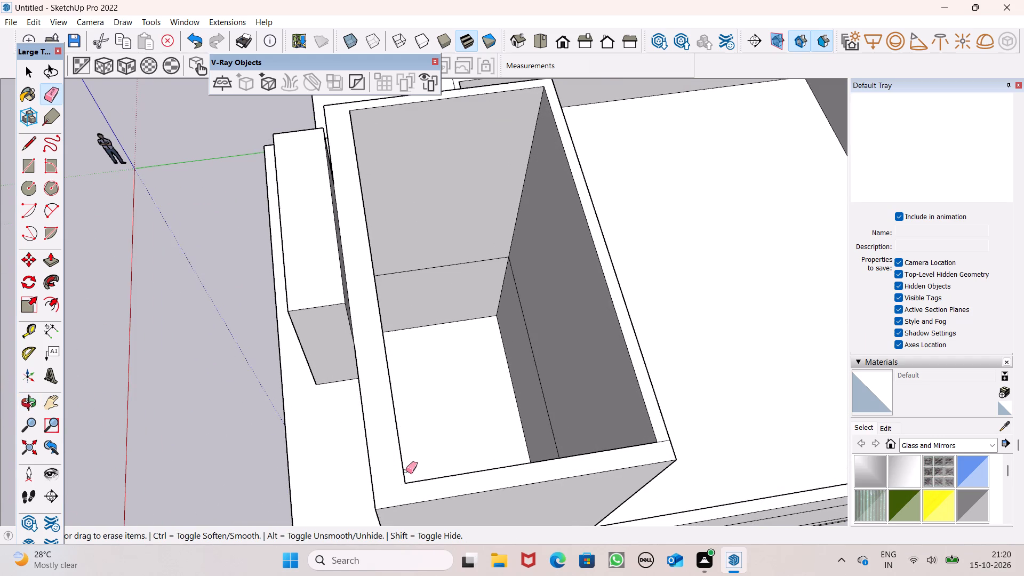
scroll(610, 460, "up", 3)
left_click_drag(679, 430, 679, 439)
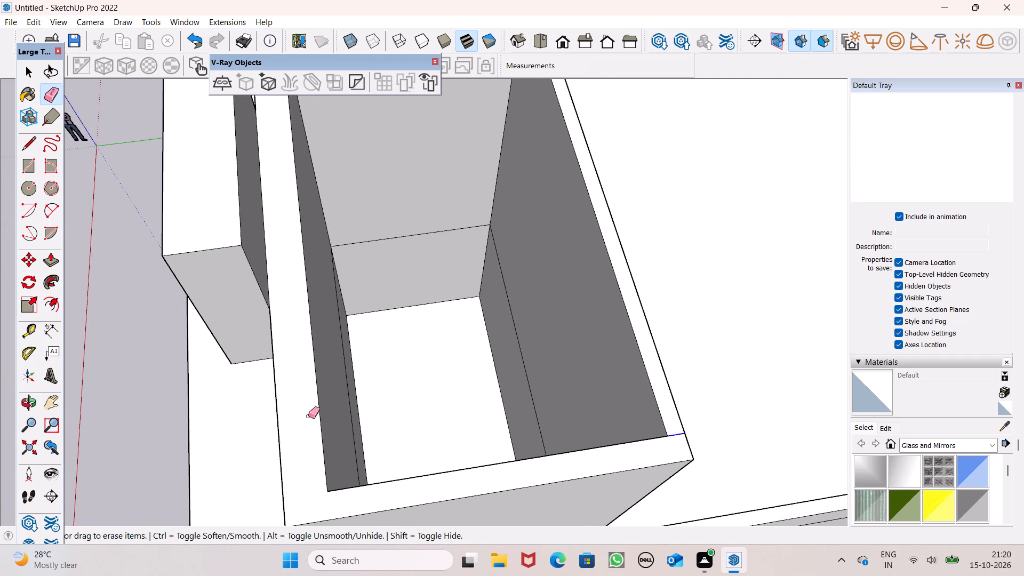
Draw a line about 6" long from the tower's inside corner, along the seam above its floor.
scroll(306, 420, "down", 5)
middle_click_drag(334, 434, 140, 443)
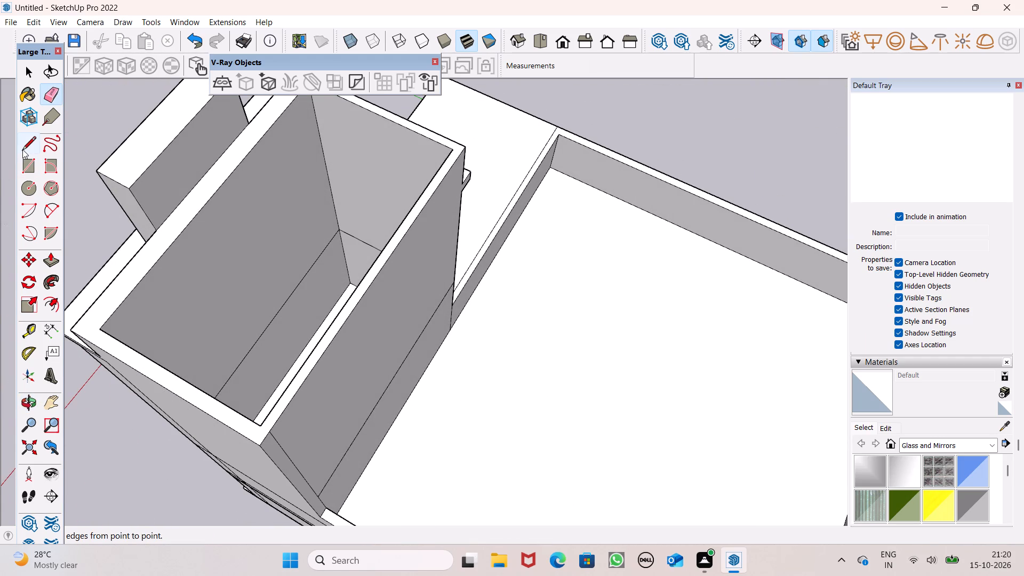
left_click(24, 146)
scroll(306, 402, "up", 7)
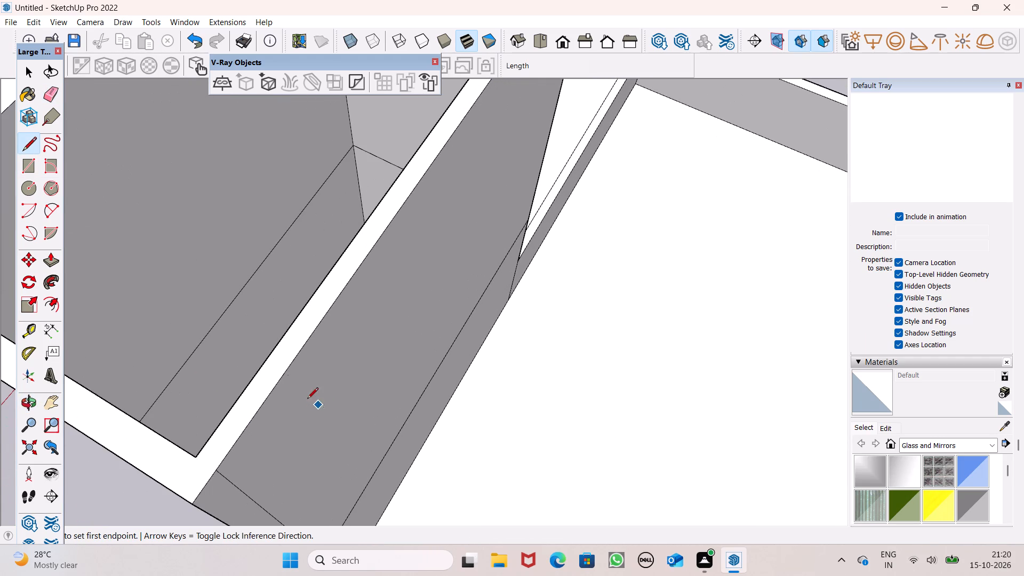
middle_click_drag(179, 425, 303, 427)
scroll(277, 370, "up", 4)
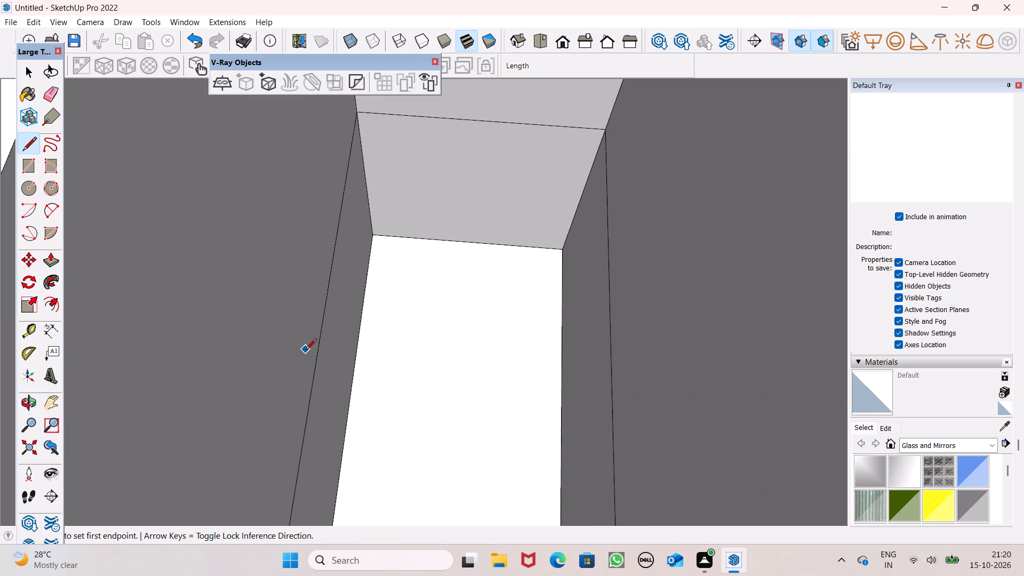
left_click(359, 112)
left_click(370, 112)
Draw a line across the tower's end inner wall, joining the two inside corners at the seam above its floor.
scroll(406, 149, "down", 4)
middle_click_drag(419, 226, 250, 321)
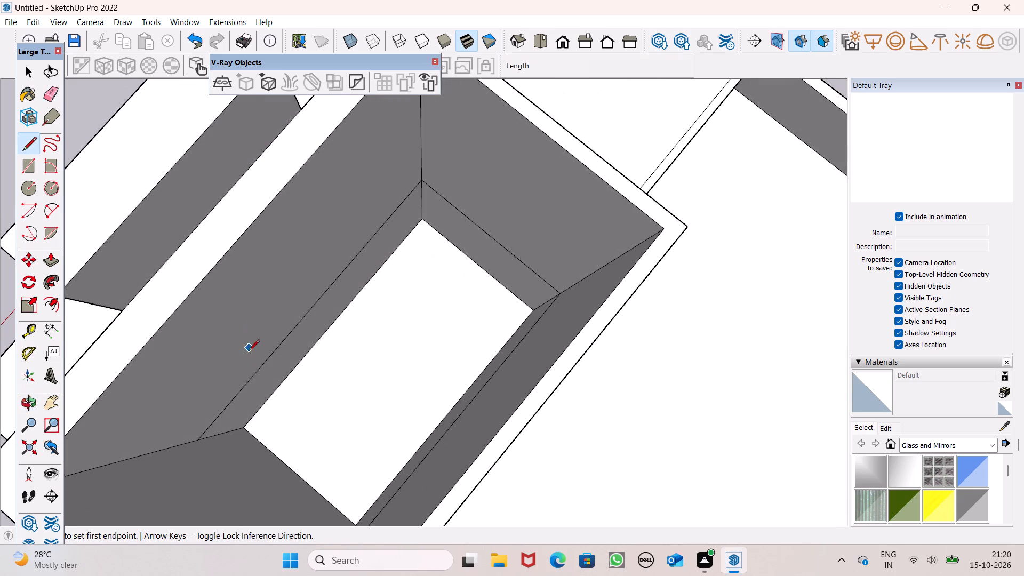
scroll(403, 299, "down", 5)
middle_click_drag(426, 331, 292, 391)
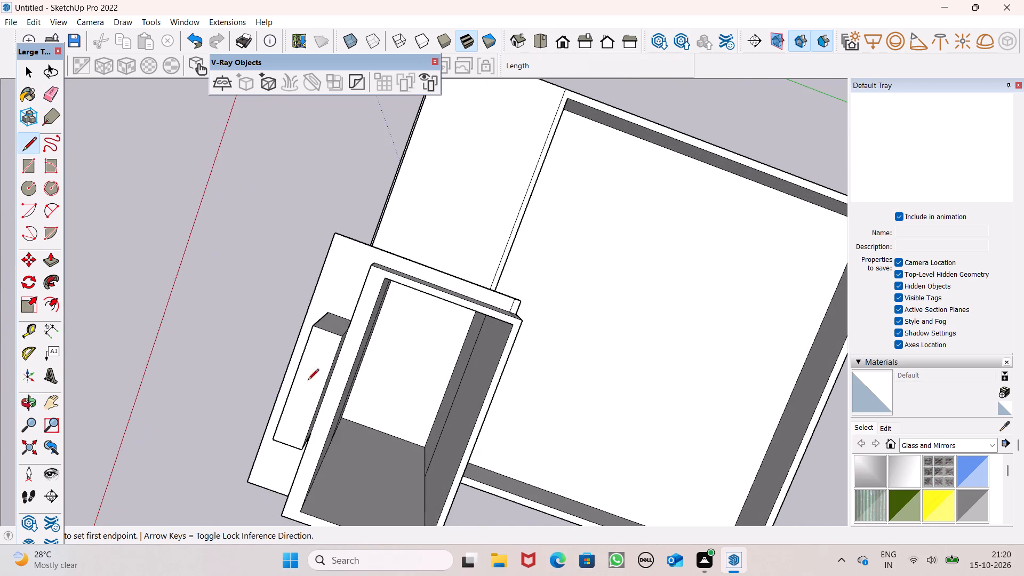
scroll(438, 298, "down", 3)
scroll(388, 439, "up", 14)
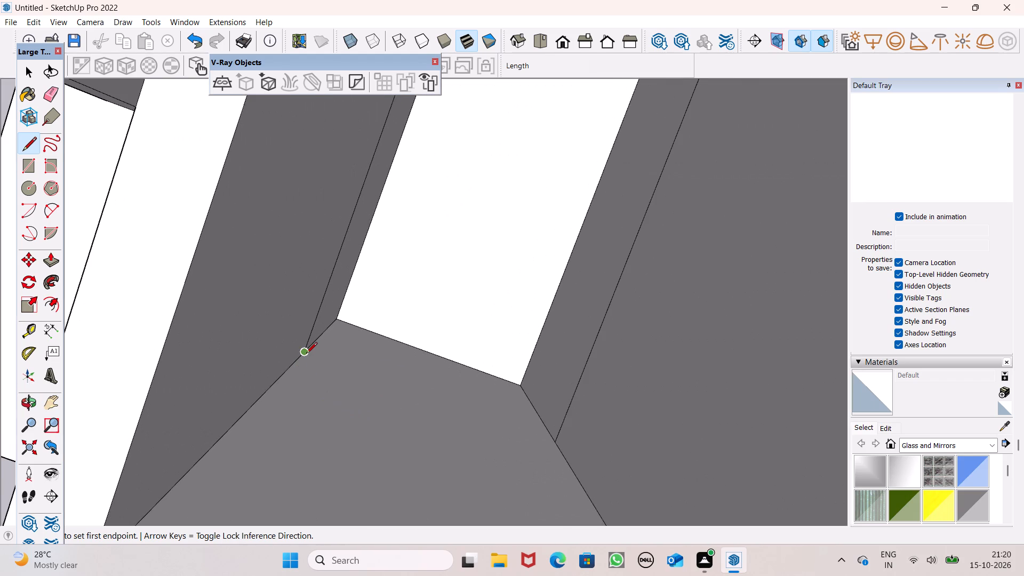
left_click_drag(305, 354, 316, 359)
left_click(556, 438)
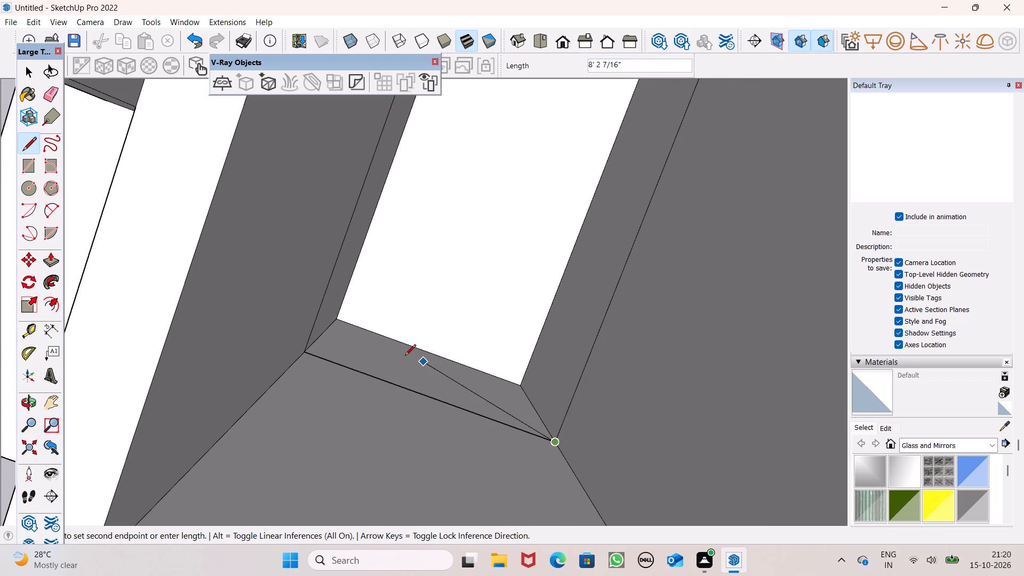
scroll(563, 463, "up", 8)
middle_click_drag(561, 454, 499, 510)
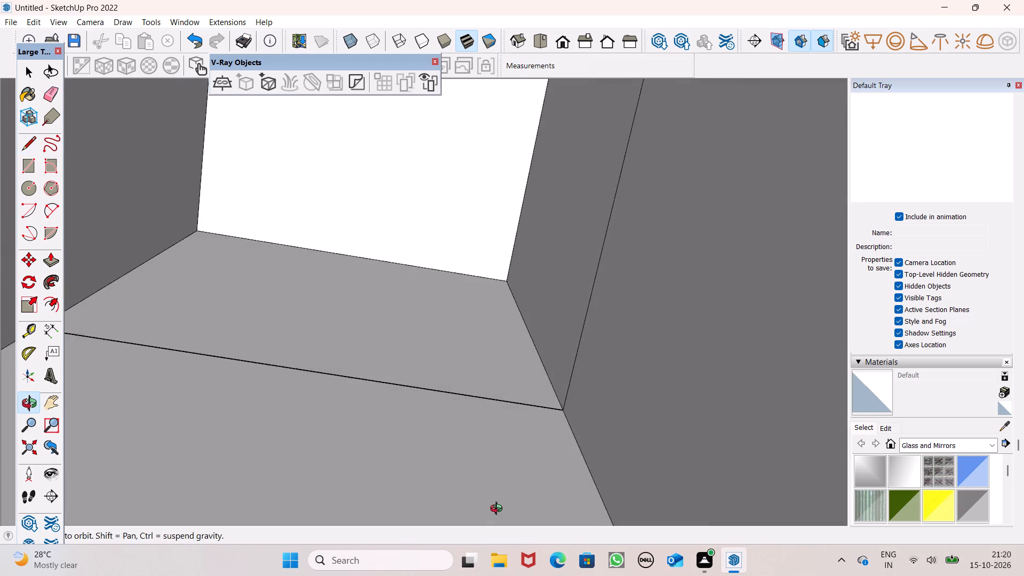
middle_click_drag(499, 510, 491, 491)
scroll(536, 437, "up", 2)
key("space")
Draw a rectangle inside the tower at seam level between opposite inside corners, covering the recessed floor.
scroll(550, 399, "down", 20)
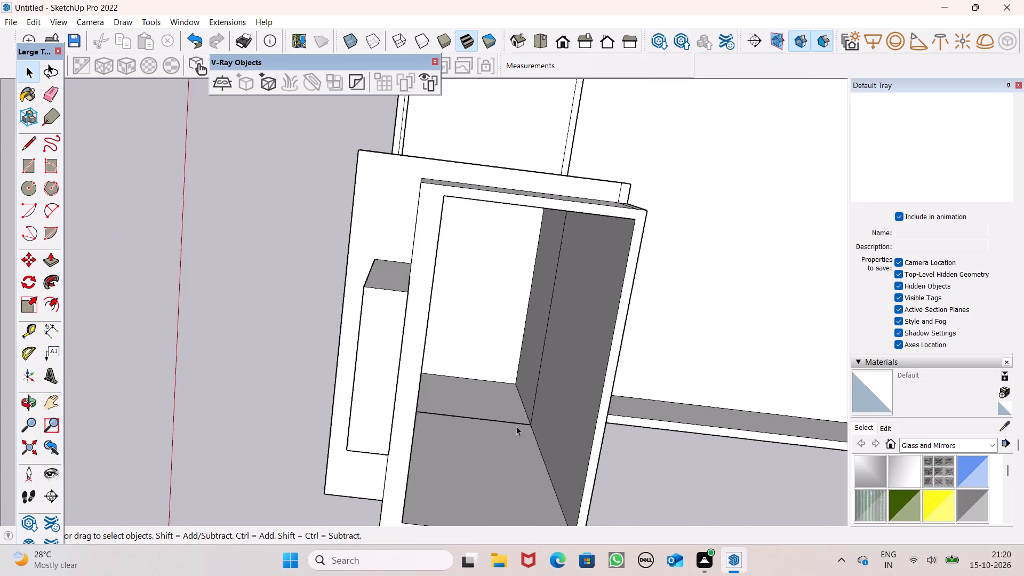
middle_click_drag(516, 426, 318, 252)
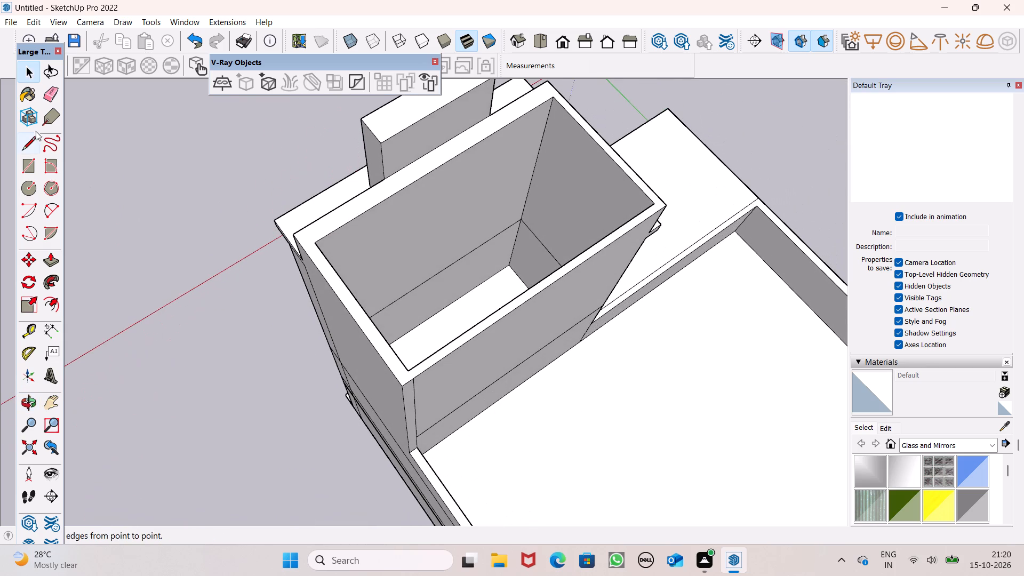
left_click(21, 159)
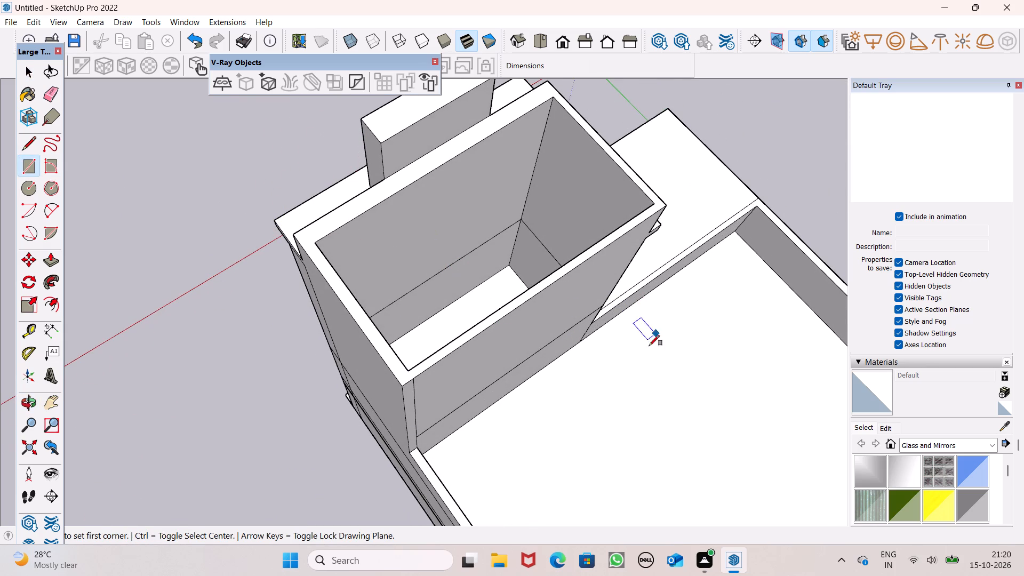
scroll(660, 355, "down", 1)
middle_click_drag(685, 402, 289, 435)
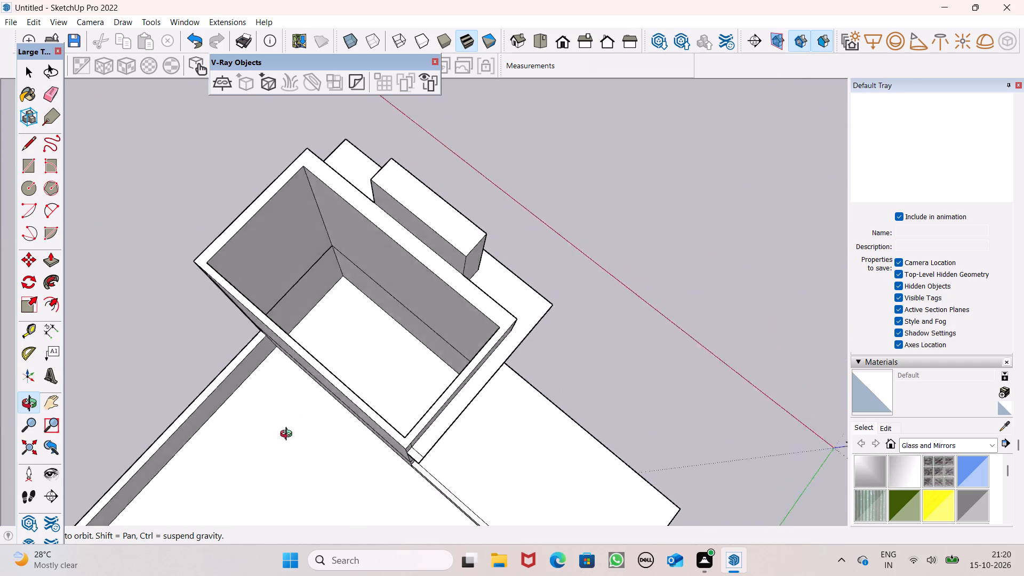
middle_click_drag(289, 435, 89, 479)
scroll(239, 333, "up", 6)
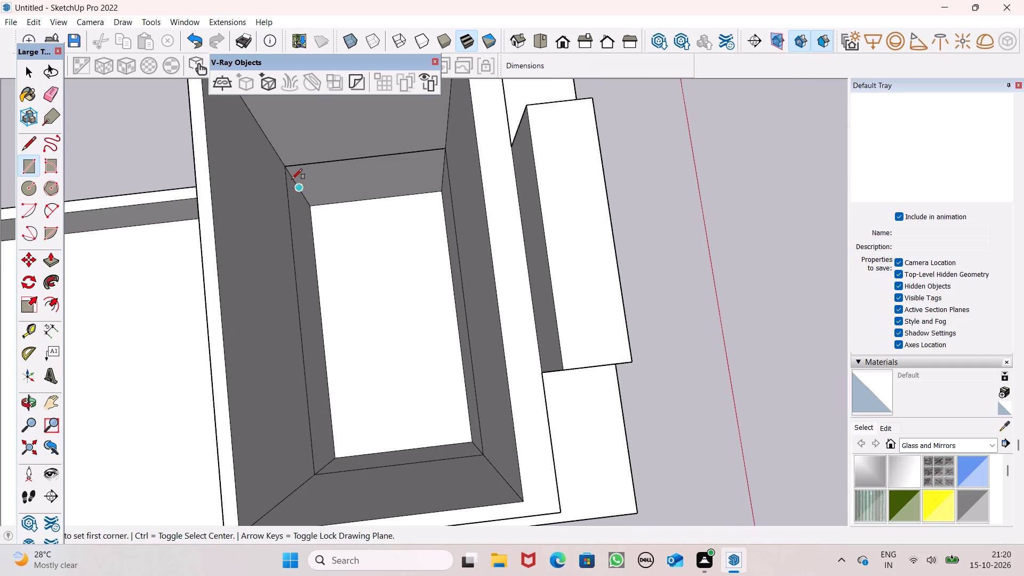
left_click(280, 169)
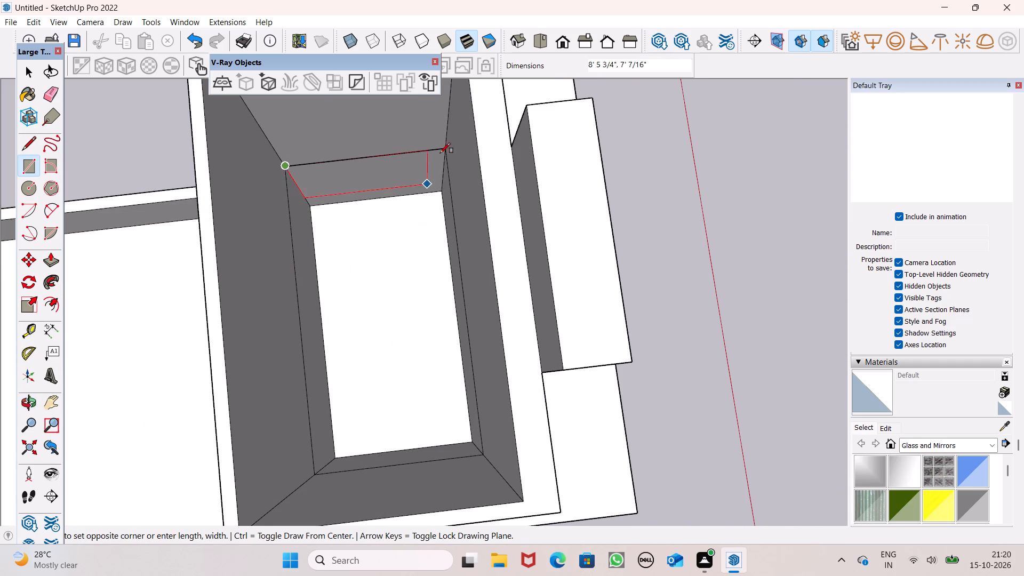
left_click(442, 146)
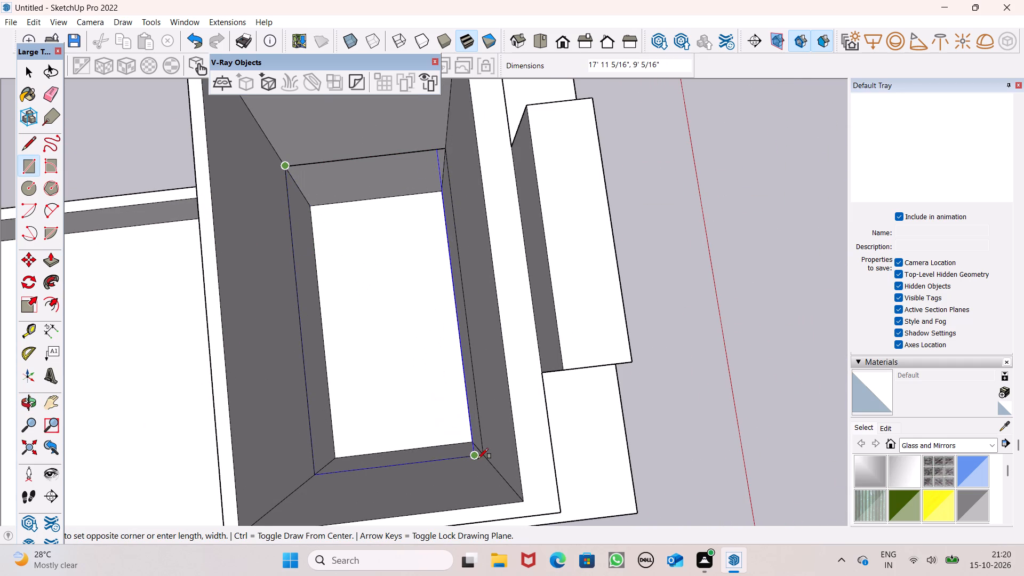
left_click(479, 457)
Draw a line about 7 5/8" long on the inner edge of the tower's top rim, capping the opening with a face.
scroll(465, 421, "down", 2)
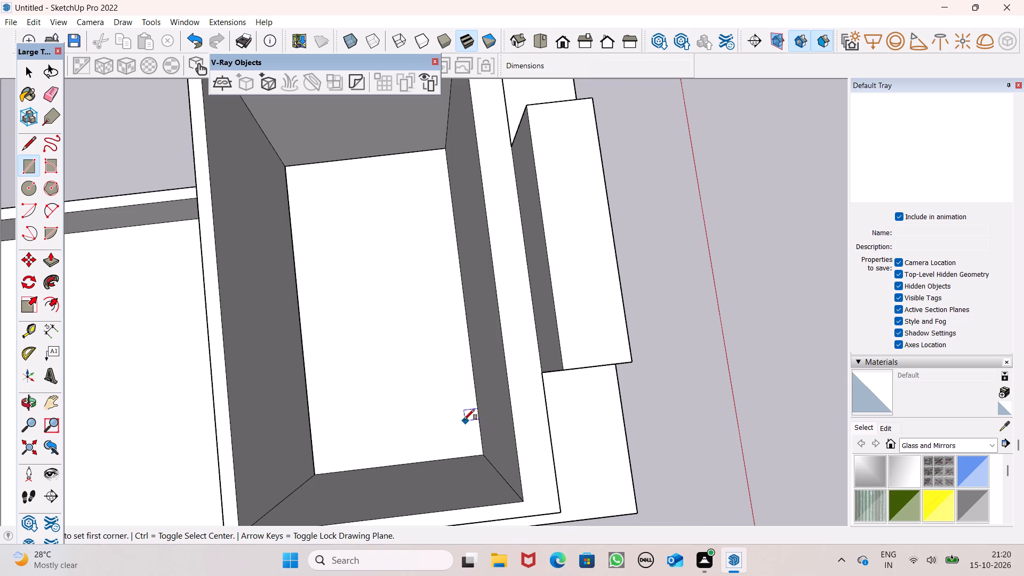
scroll(464, 420, "down", 2)
middle_click_drag(457, 417, 371, 297)
scroll(389, 314, "down", 4)
middle_click_drag(397, 321, 470, 300)
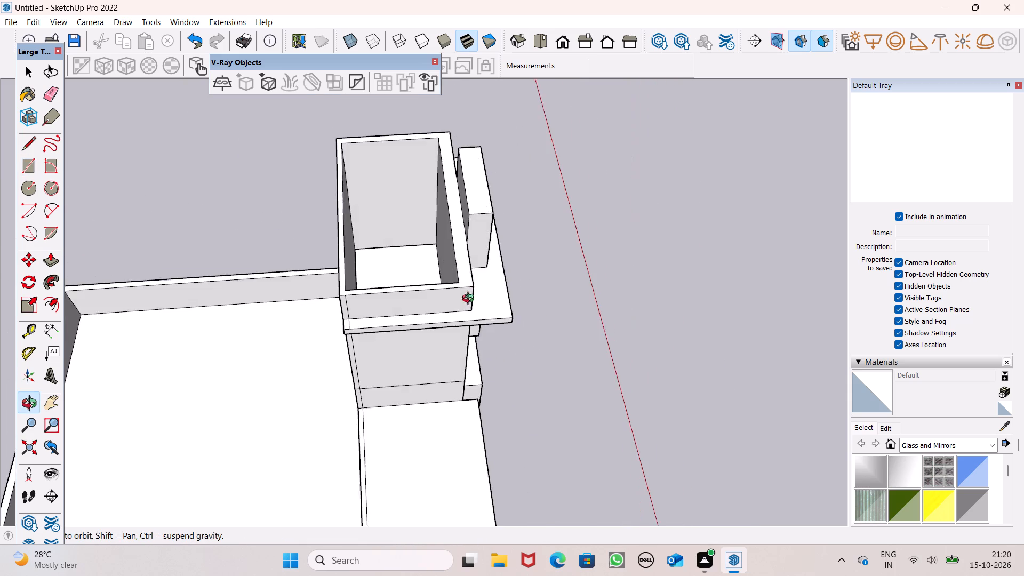
middle_click_drag(470, 300, 473, 288)
scroll(388, 166, "up", 6)
left_click(20, 148)
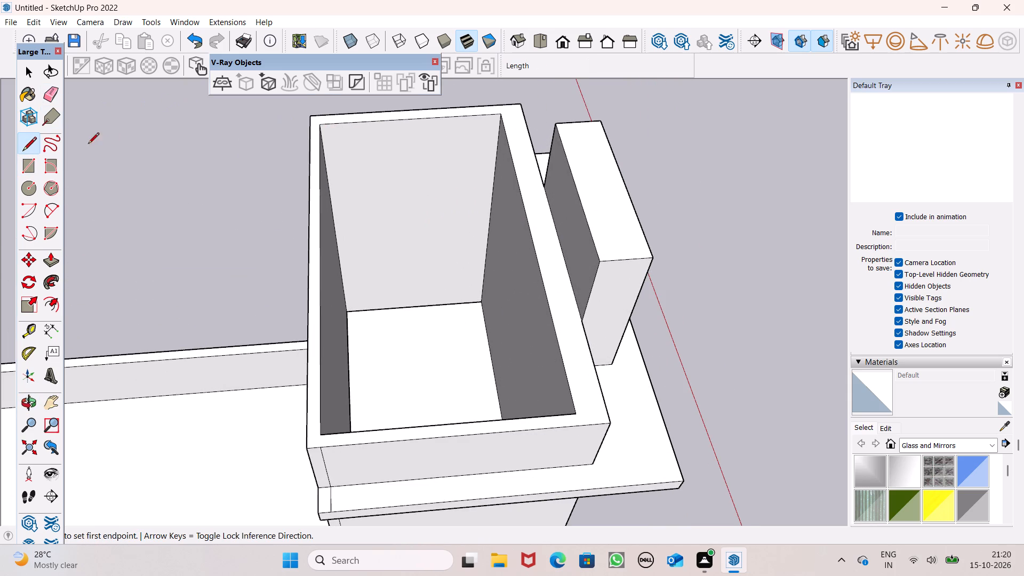
left_click(320, 130)
left_click(332, 127)
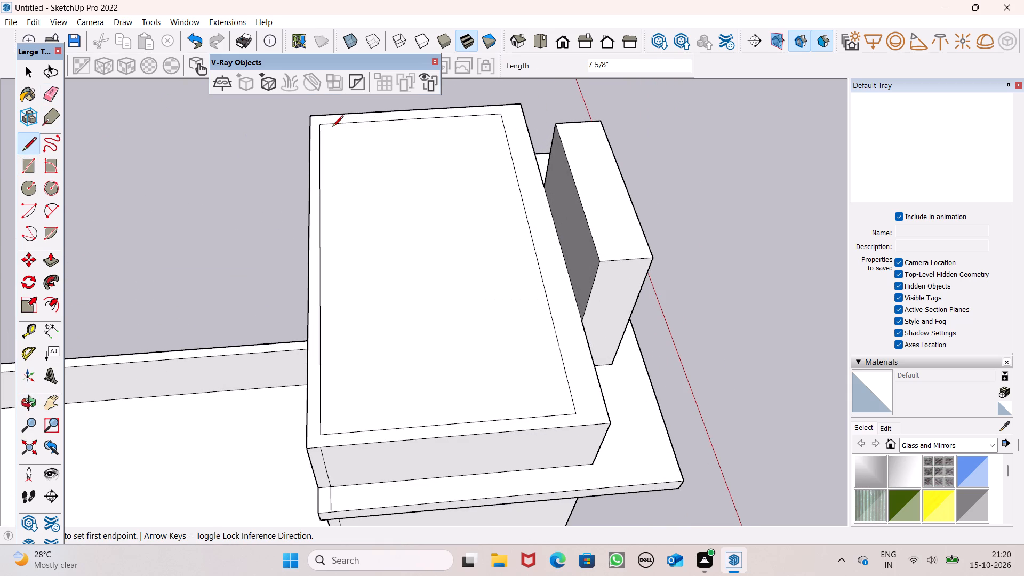
key("space")
key("space")
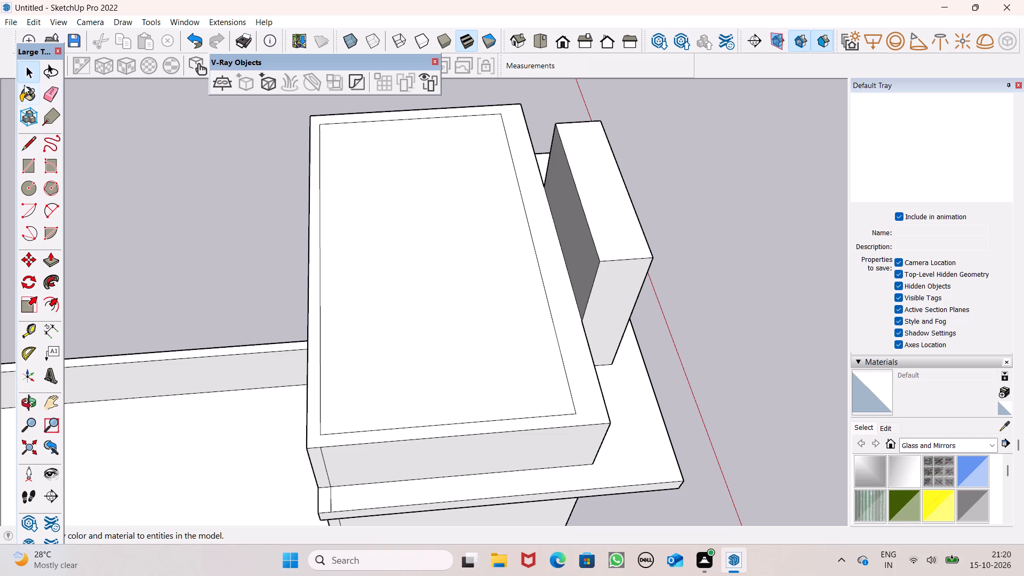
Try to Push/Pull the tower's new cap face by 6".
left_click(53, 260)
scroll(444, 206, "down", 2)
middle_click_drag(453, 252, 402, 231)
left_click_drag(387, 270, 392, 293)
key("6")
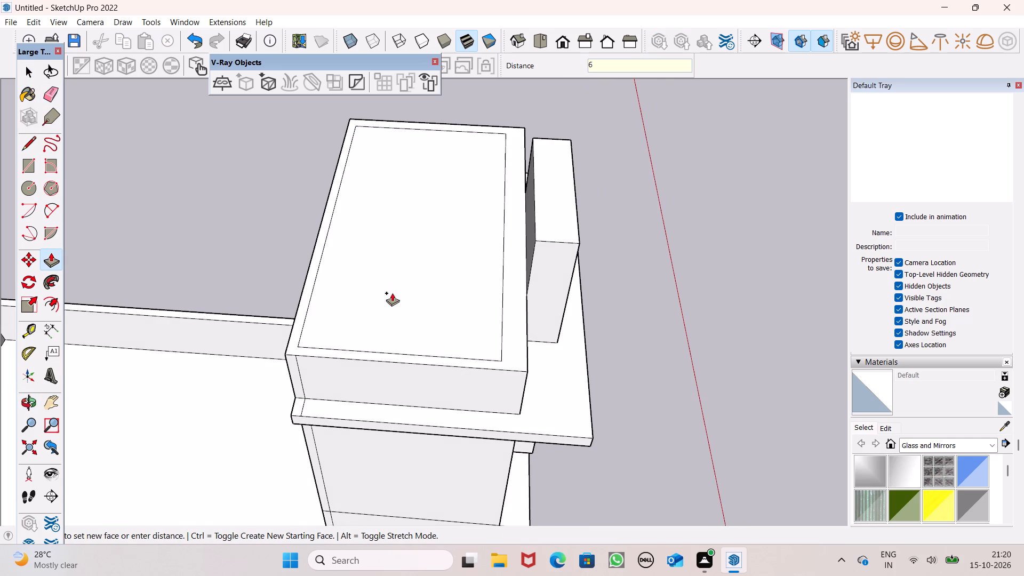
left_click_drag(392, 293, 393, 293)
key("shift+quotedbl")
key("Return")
Erase the four inner rim edges on the tower's top so the cap and rim form one plain face.
left_click(53, 87)
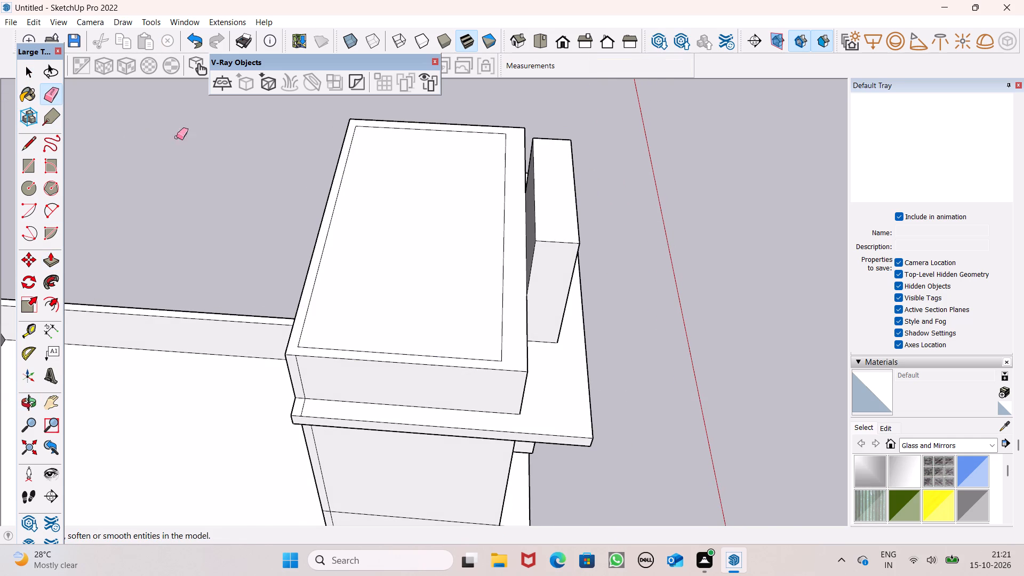
scroll(332, 131, "up", 5)
left_click(372, 128)
left_click_drag(379, 115, 367, 138)
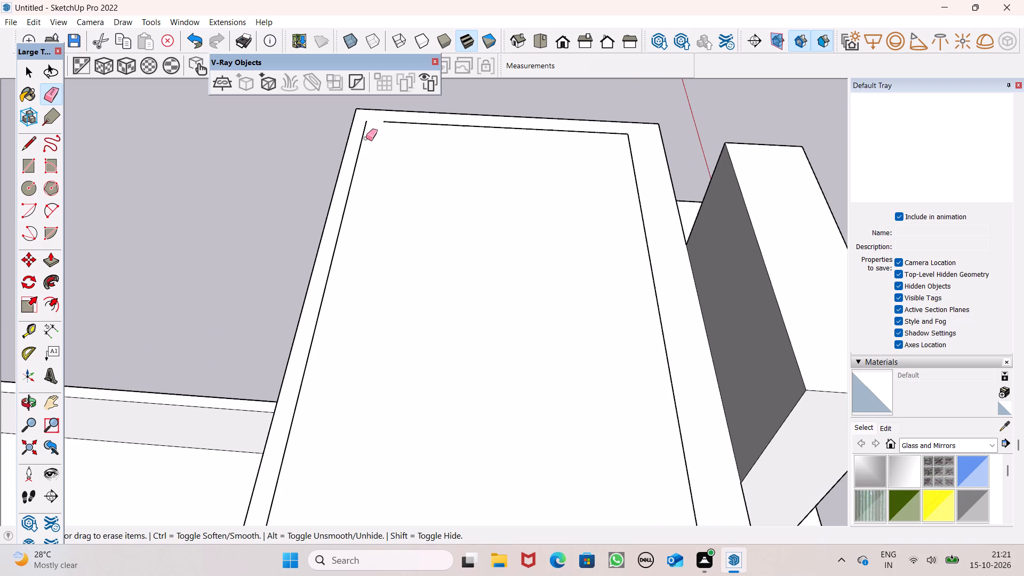
left_click(387, 121)
left_click_drag(371, 134, 359, 149)
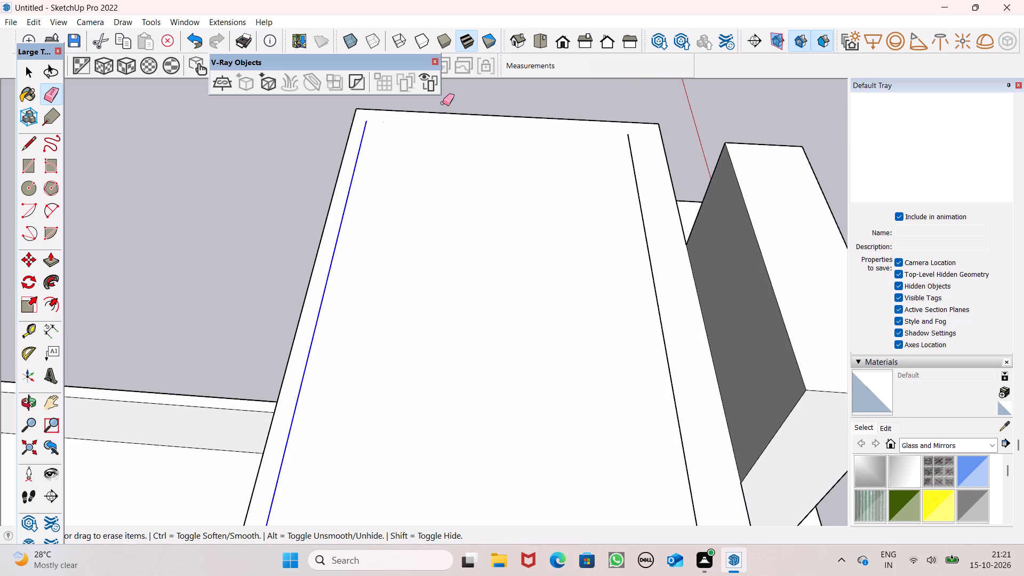
scroll(443, 103, "down", 6)
scroll(506, 291, "up", 6)
left_click_drag(579, 331, 566, 331)
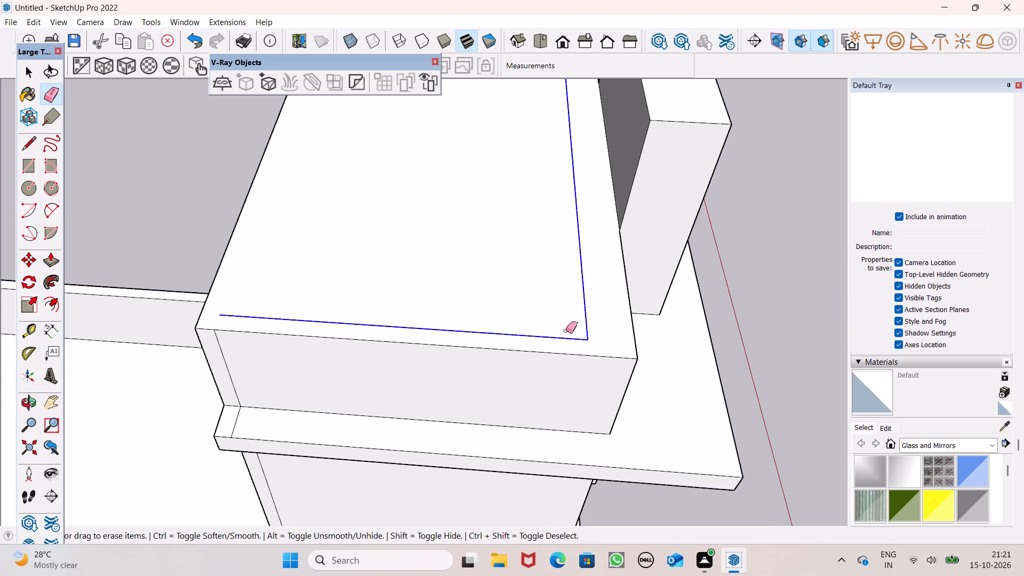
left_click_drag(566, 331, 567, 332)
Examine the capped tower within the whole building from the front and the sides.
scroll(508, 277, "down", 12)
middle_click_drag(581, 292, 262, 227)
scroll(463, 195, "down", 4)
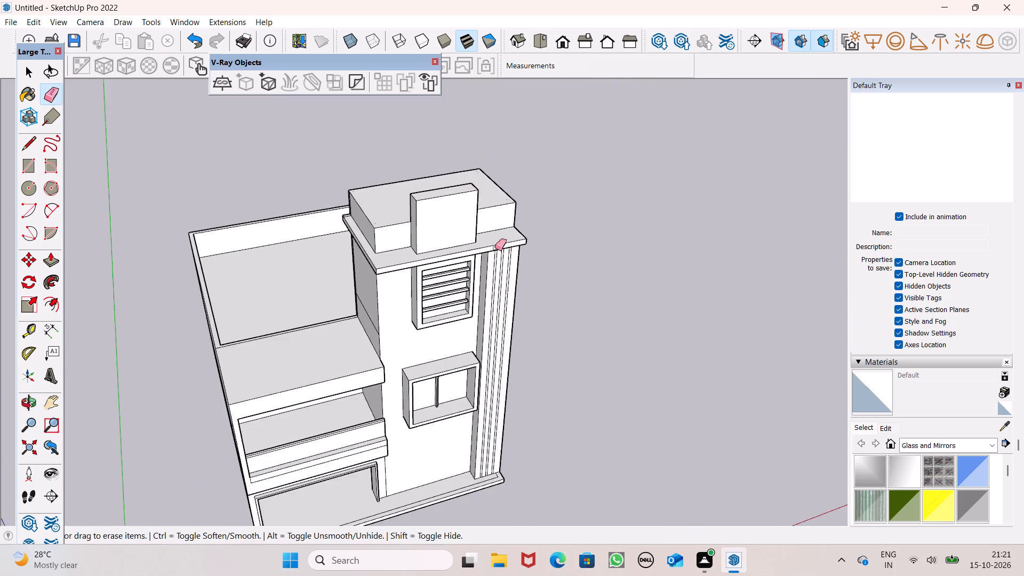
middle_click_drag(487, 261, 412, 203)
scroll(411, 205, "up", 1)
scroll(412, 198, "down", 3)
middle_click_drag(276, 284, 274, 285)
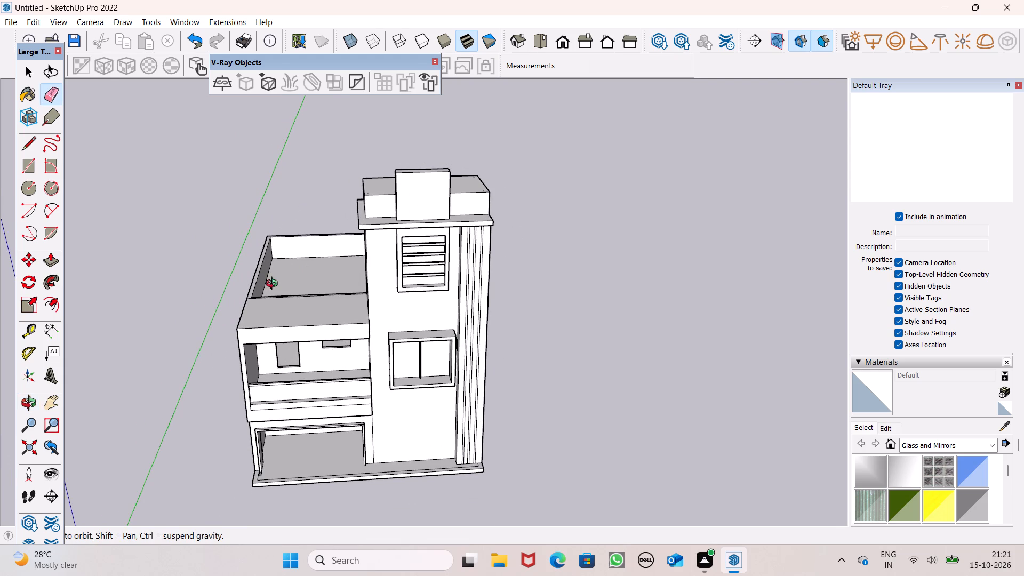
middle_click_drag(274, 285, 269, 265)
scroll(250, 252, "up", 6)
key("space")
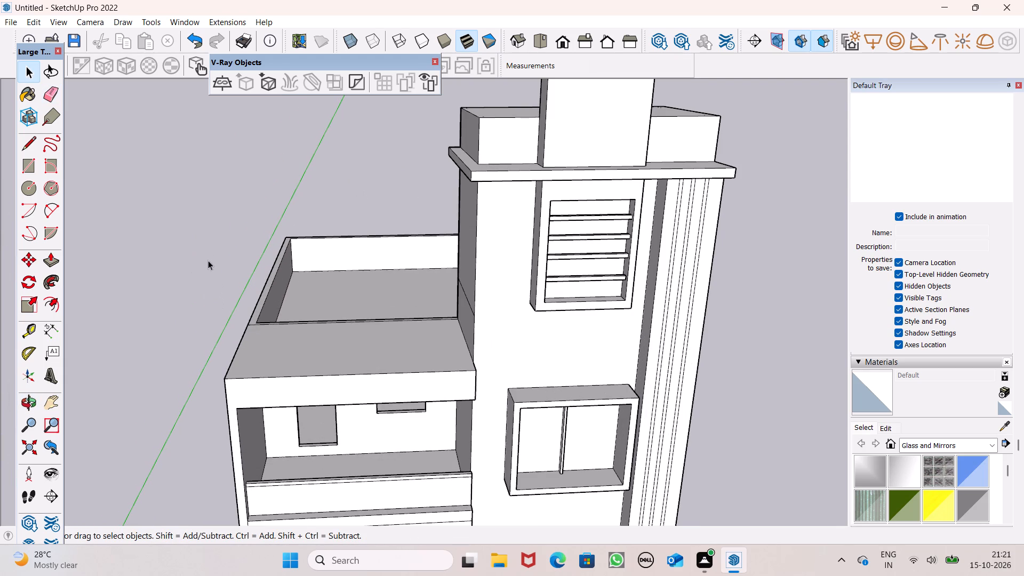
scroll(179, 231, "down", 2)
middle_click_drag(222, 293, 321, 344)
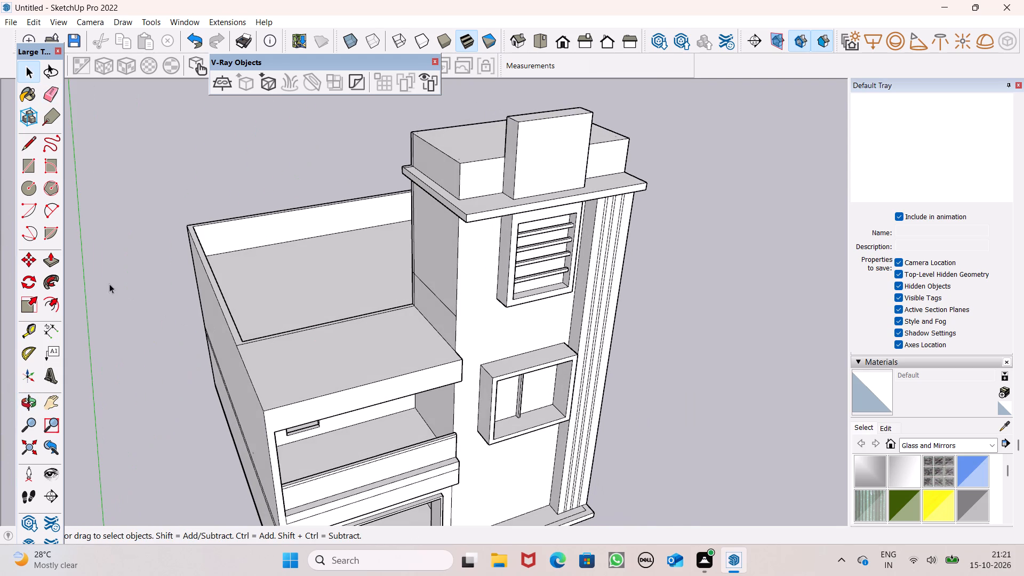
middle_click_drag(136, 340, 52, 367)
scroll(54, 367, "up", 1)
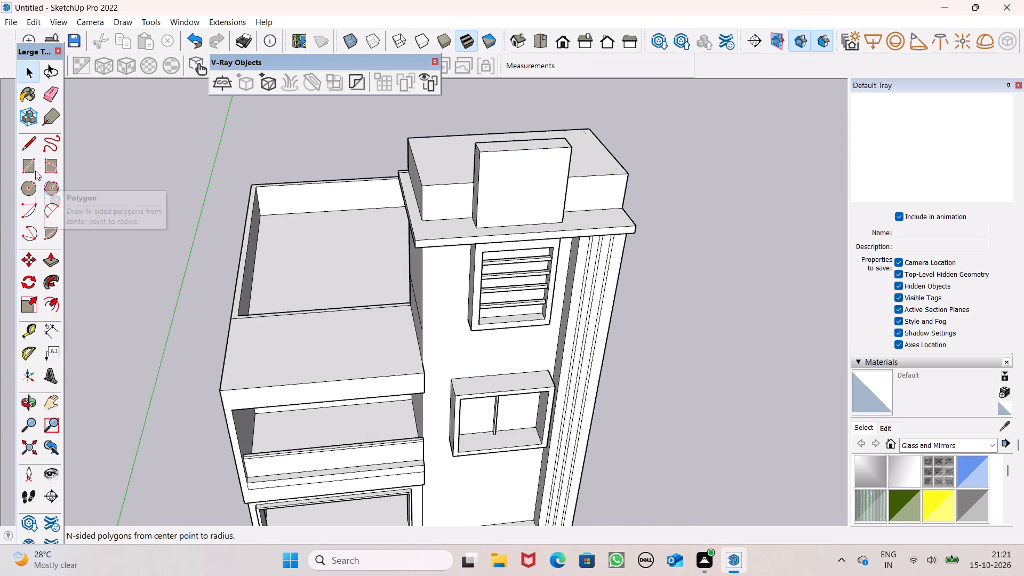
Draw a narrow rectangle about 8 1/2" wide and 20' 10" long across the lower front roof slab, parallel to its front edge and set back.
left_click(35, 170)
scroll(305, 263, "down", 3)
middle_click_drag(379, 374, 369, 504)
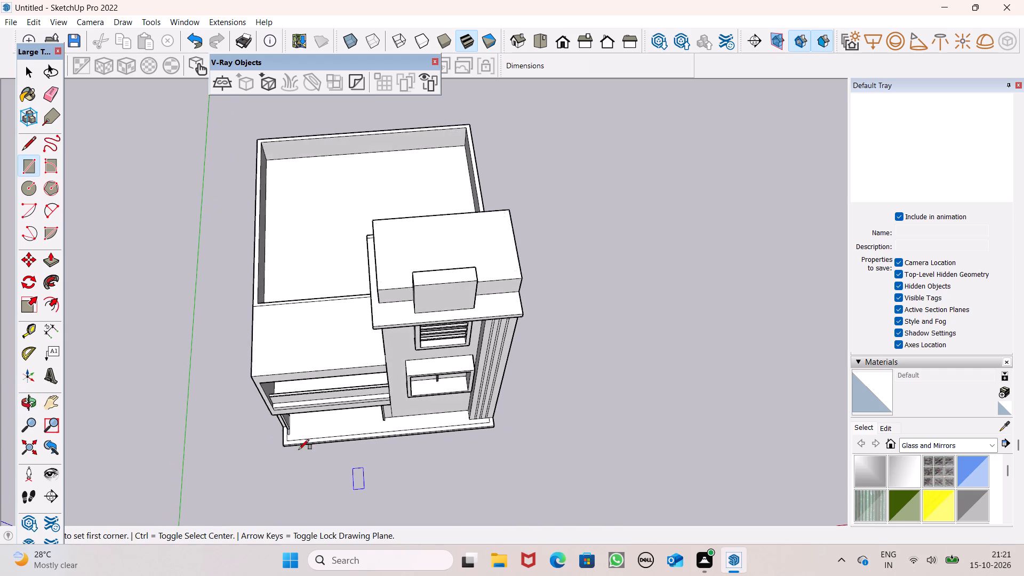
scroll(262, 412, "up", 6)
scroll(263, 381, "down", 3)
middle_click_drag(270, 380, 253, 387)
scroll(257, 367, "up", 6)
scroll(289, 338, "down", 2)
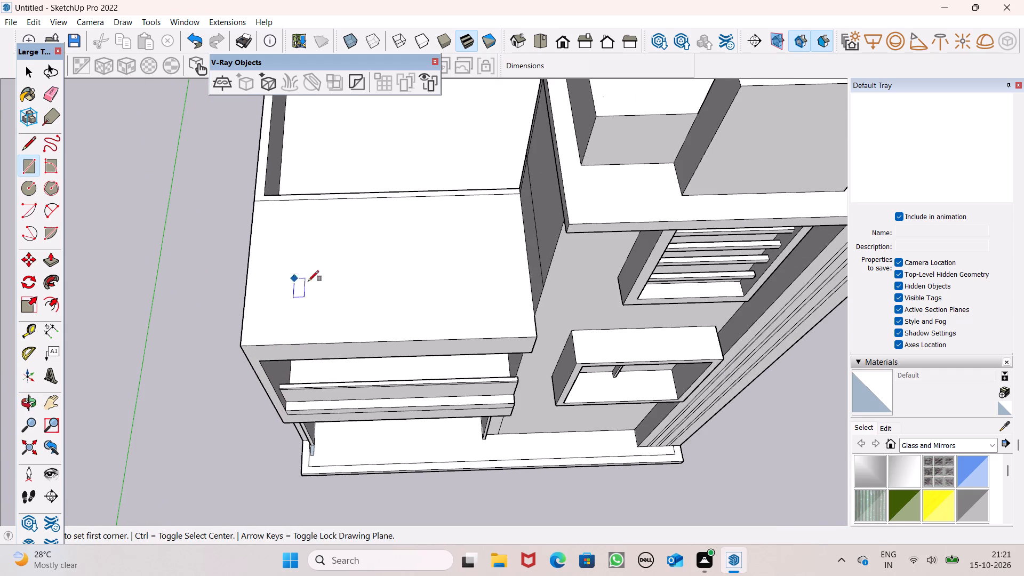
middle_click_drag(312, 296, 682, 252)
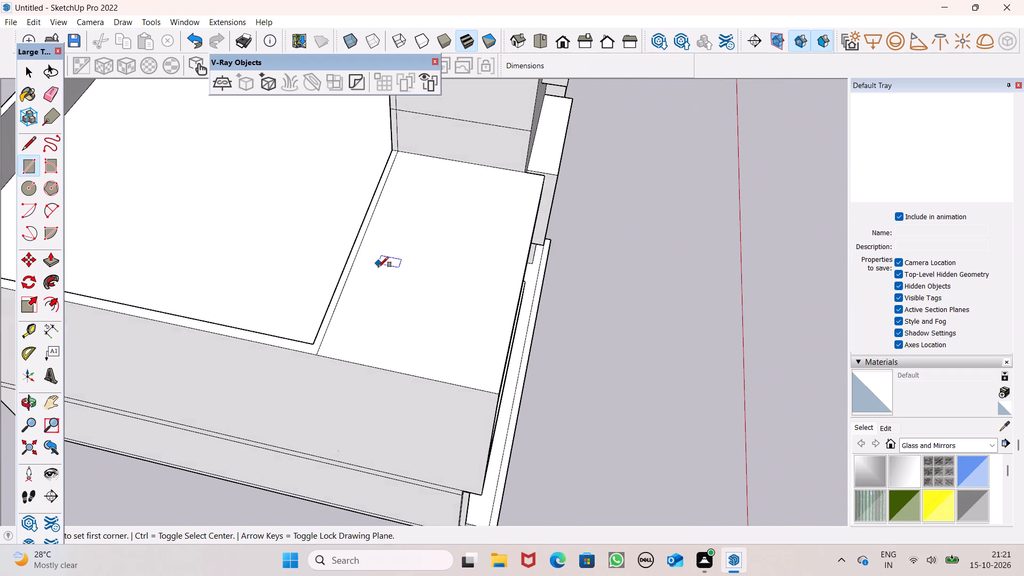
scroll(378, 271, "down", 2)
middle_click_drag(367, 314, 437, 300)
scroll(473, 187, "up", 4)
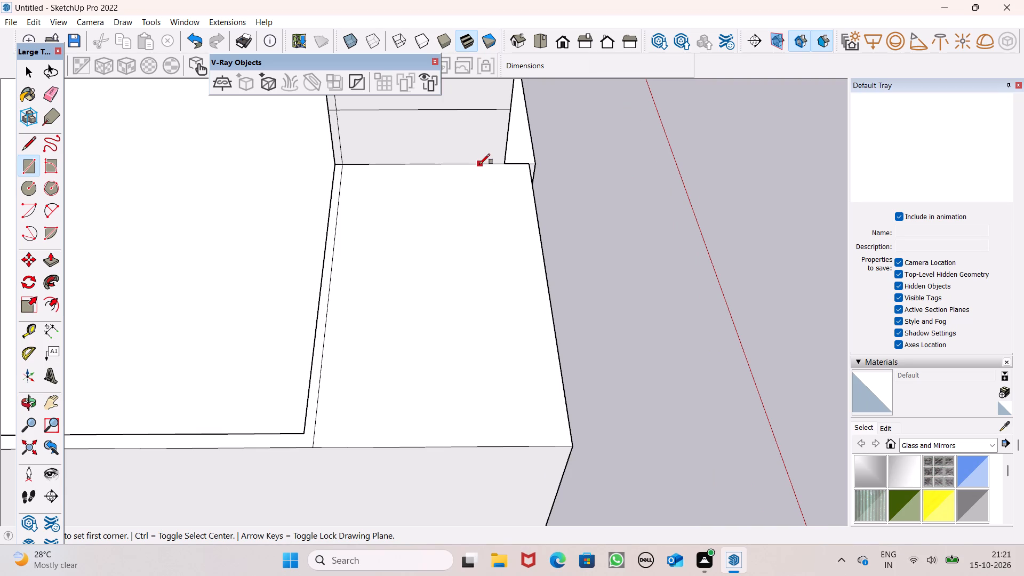
left_click(470, 165)
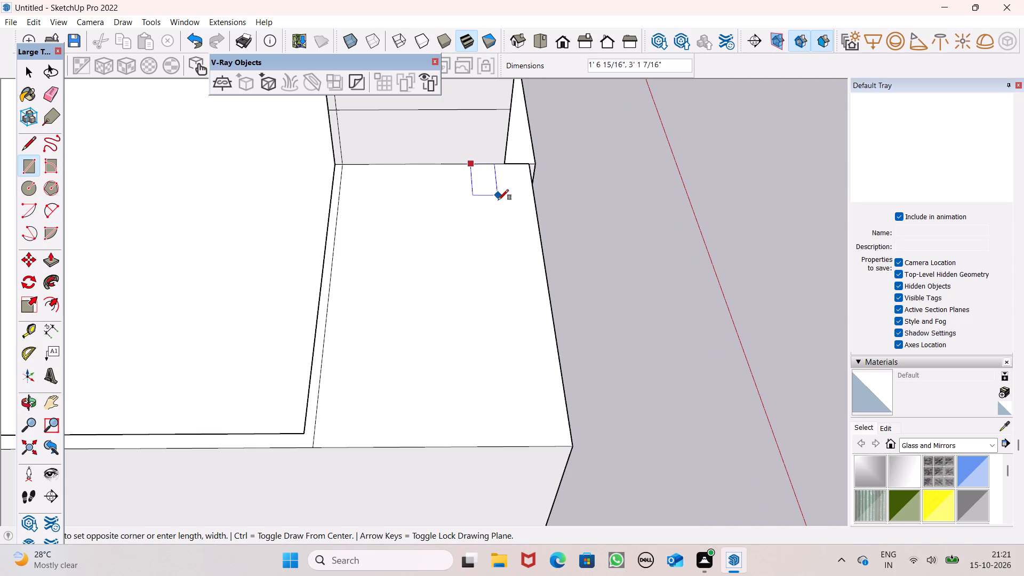
key("space")
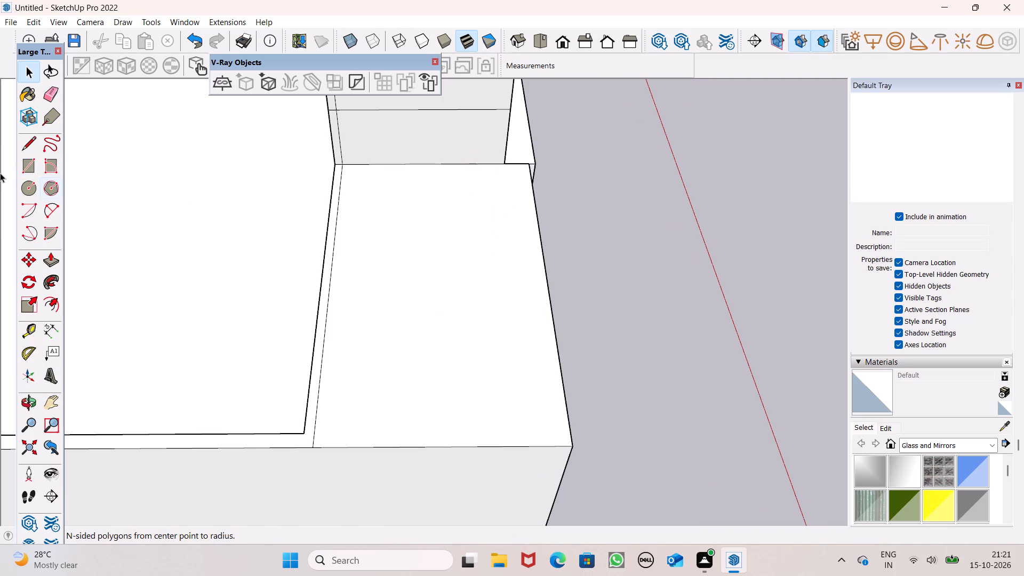
left_click(27, 169)
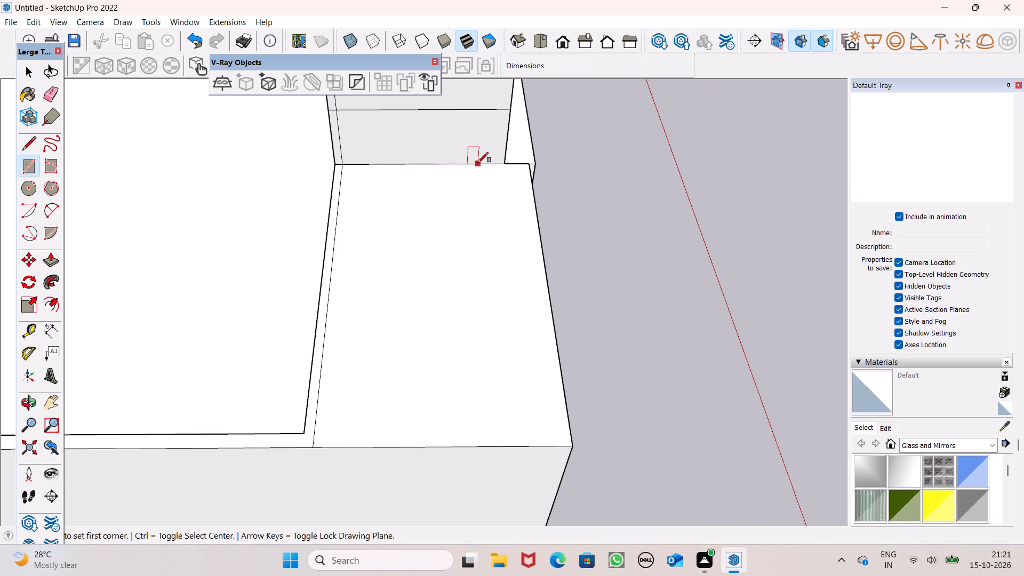
left_click(478, 162)
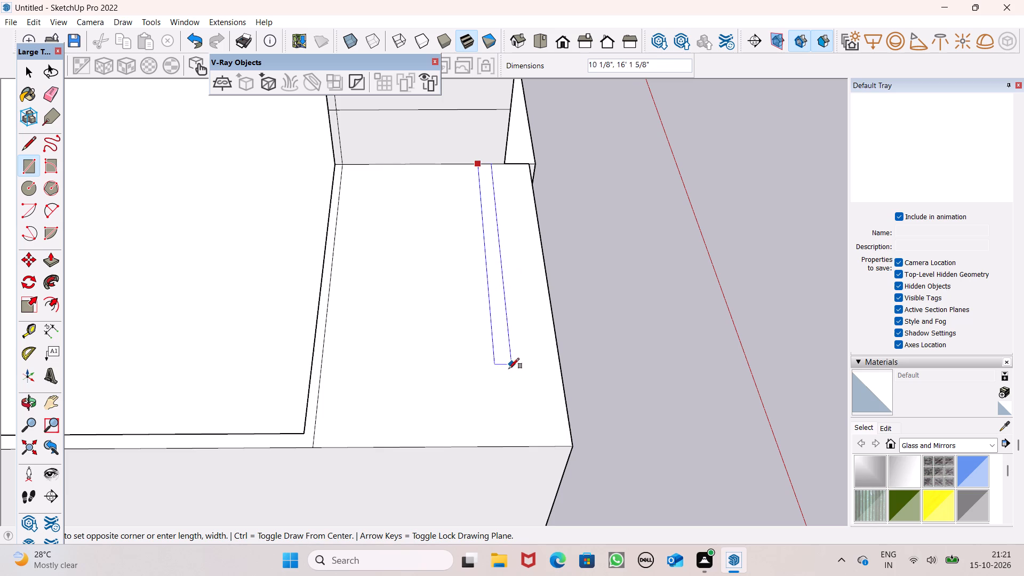
left_click(516, 444)
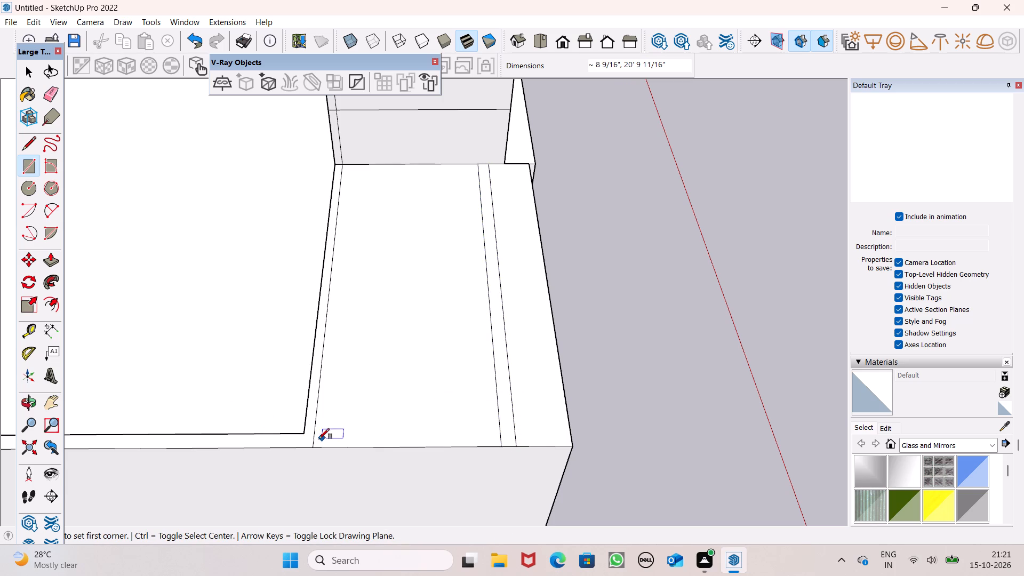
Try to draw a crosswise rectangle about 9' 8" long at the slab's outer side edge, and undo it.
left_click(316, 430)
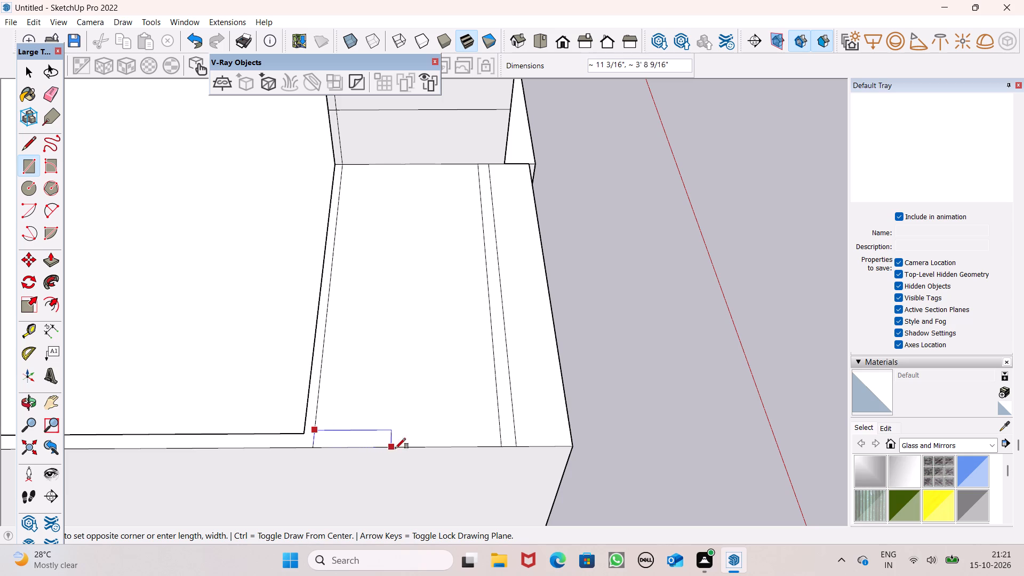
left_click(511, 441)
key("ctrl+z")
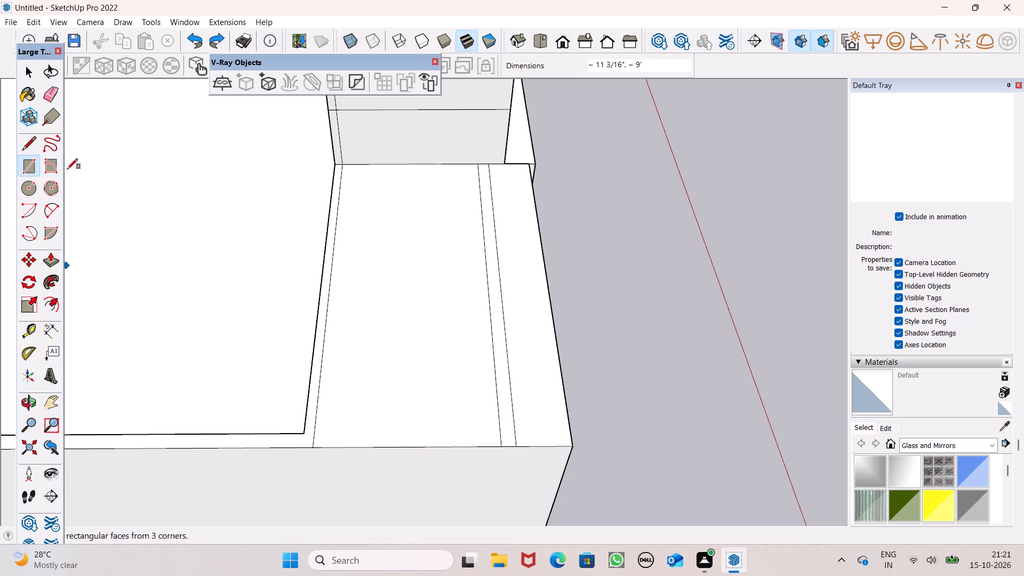
Draw a narrow rectangle about 9" wide and 9' 8" long along the slab's outer side, from its rear line to the front strip's outer line.
left_click(31, 144)
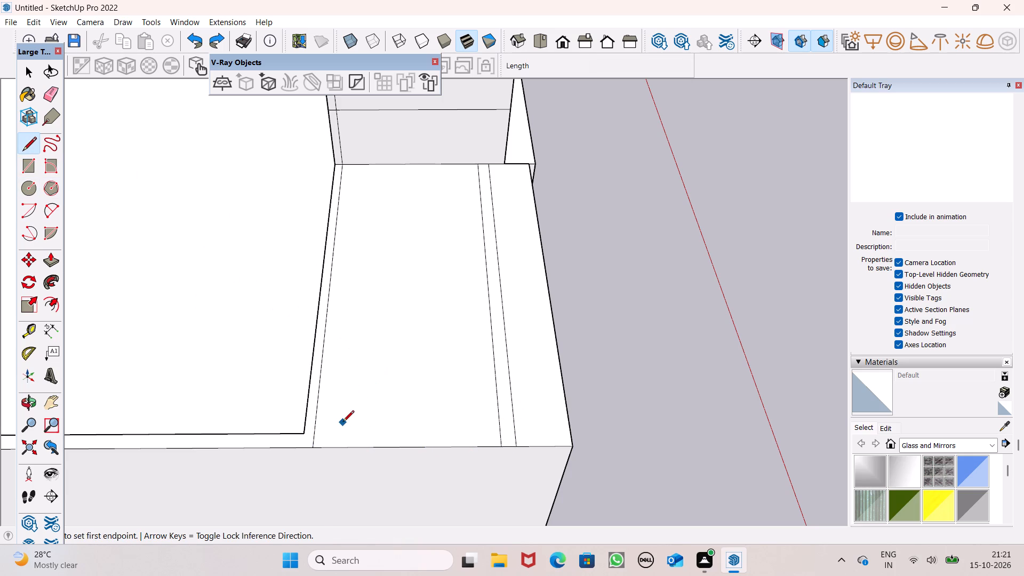
left_click(31, 179)
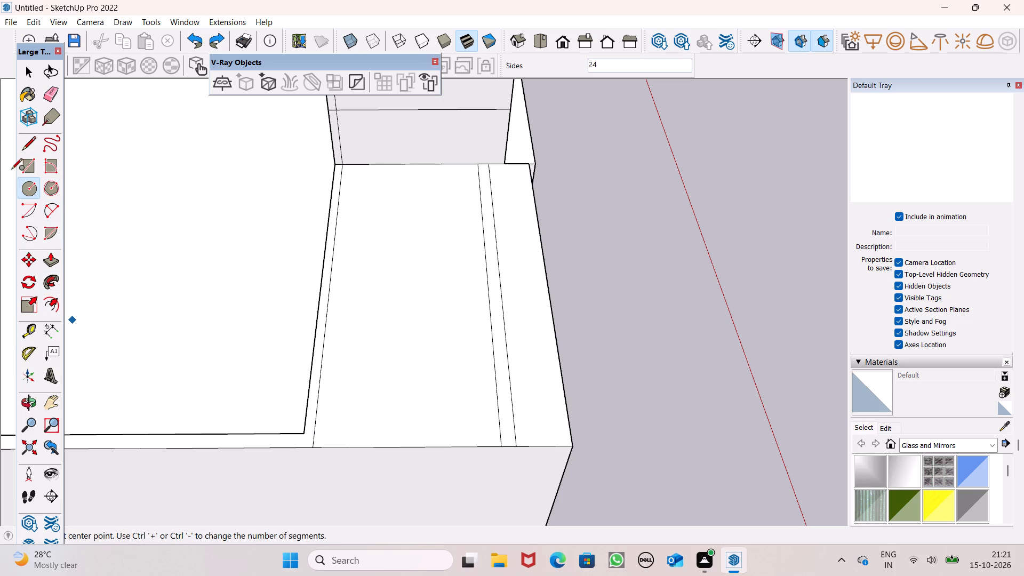
left_click(34, 163)
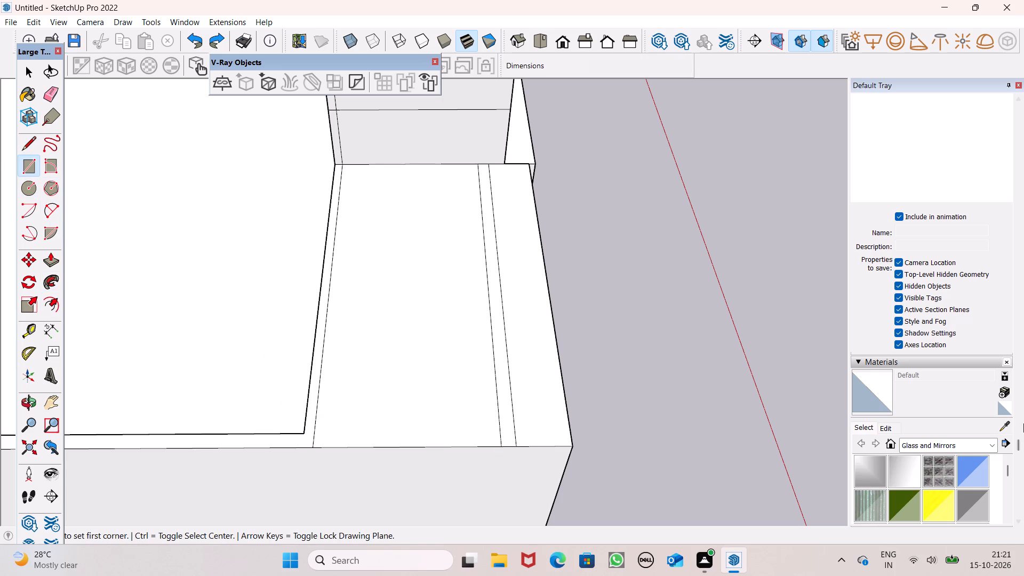
scroll(1020, 575, "down", 1)
scroll(437, 575, "down", 1)
scroll(497, 398, "down", 3)
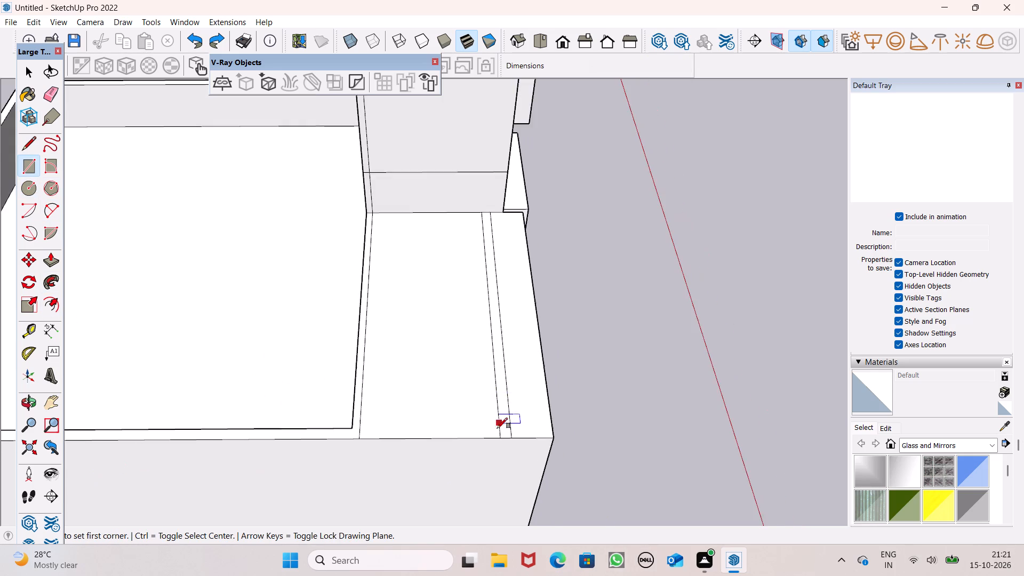
middle_click_drag(489, 471, 523, 547)
scroll(406, 375, "down", 3)
scroll(480, 516, "up", 7)
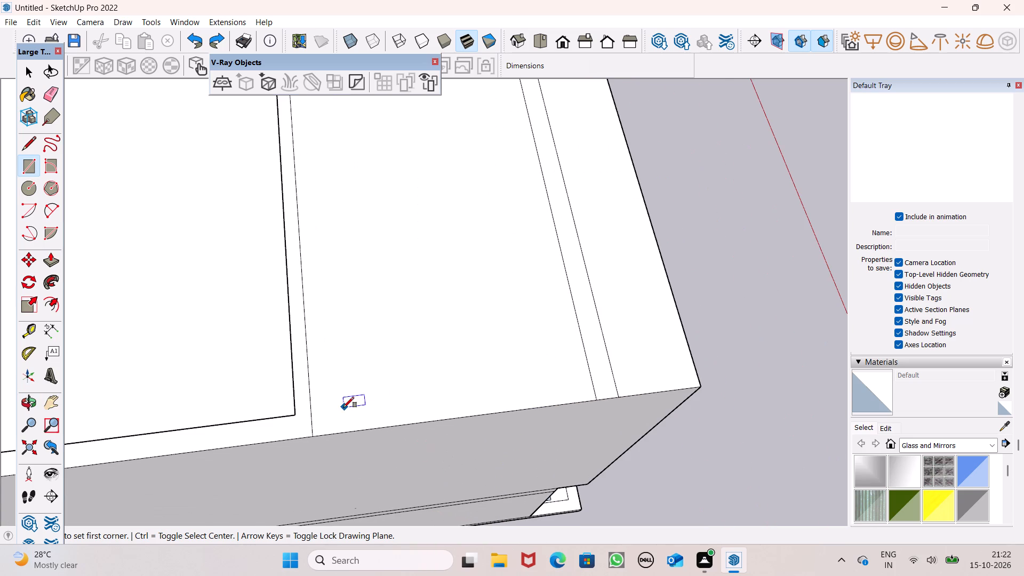
left_click(308, 395)
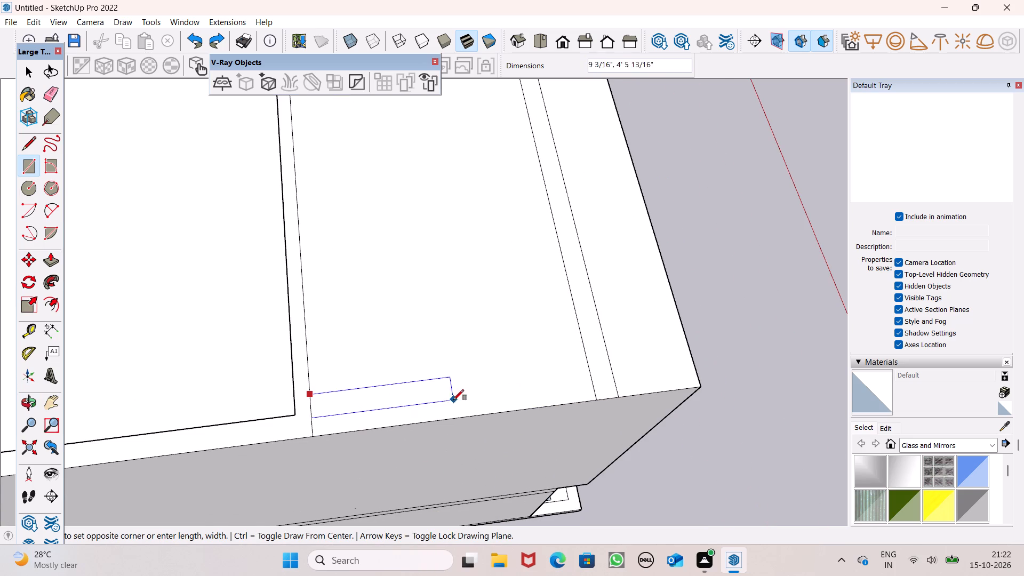
left_click(611, 380)
scroll(583, 374, "down", 6)
scroll(466, 281, "down", 3)
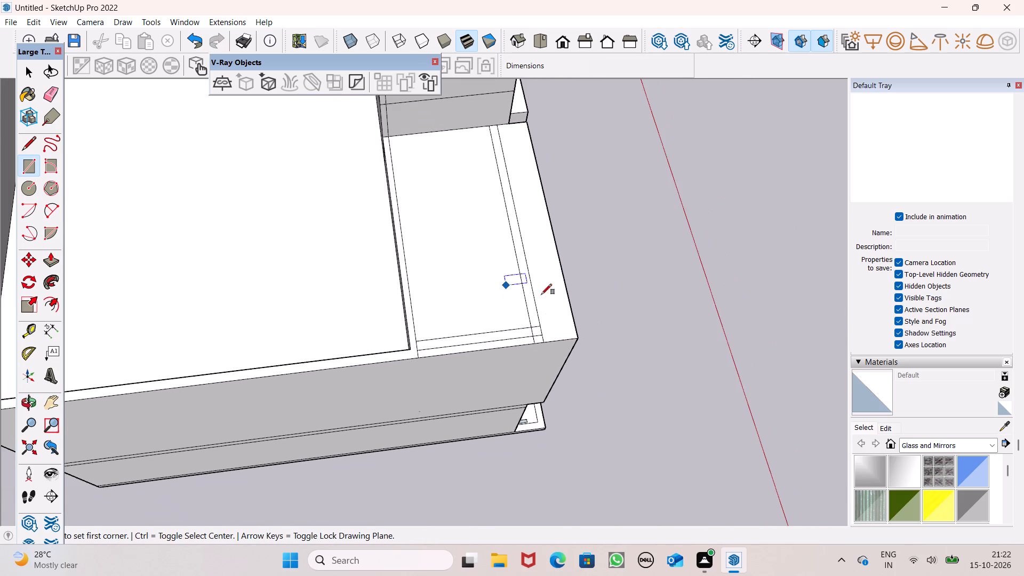
Erase the overlapping line segments where the two strips cross, leaving one continuous L-shaped band on the slab.
middle_click_drag(541, 304, 231, 328)
left_click(51, 101)
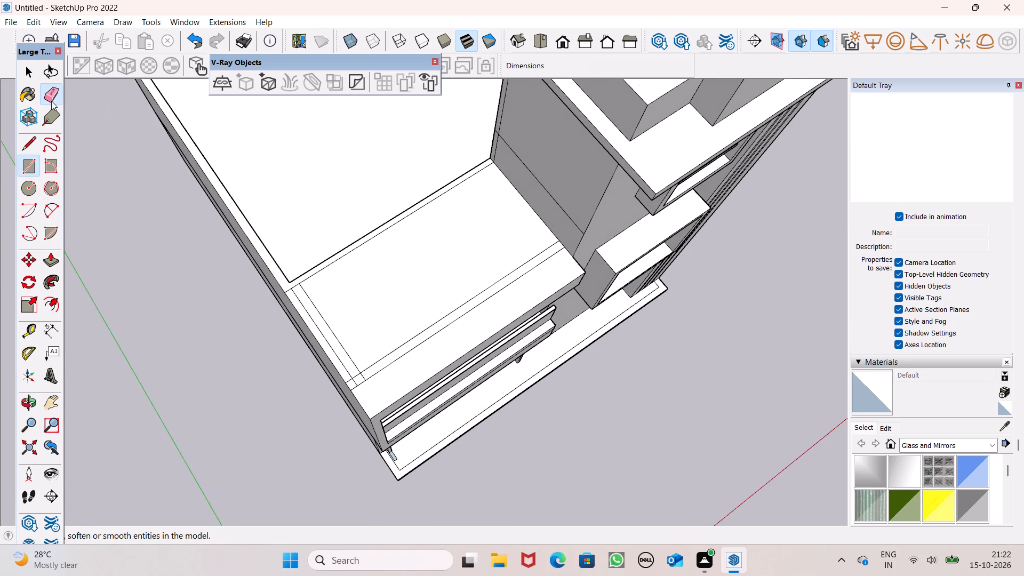
scroll(386, 468, "up", 6)
scroll(292, 268, "up", 7)
left_click_drag(343, 332, 356, 353)
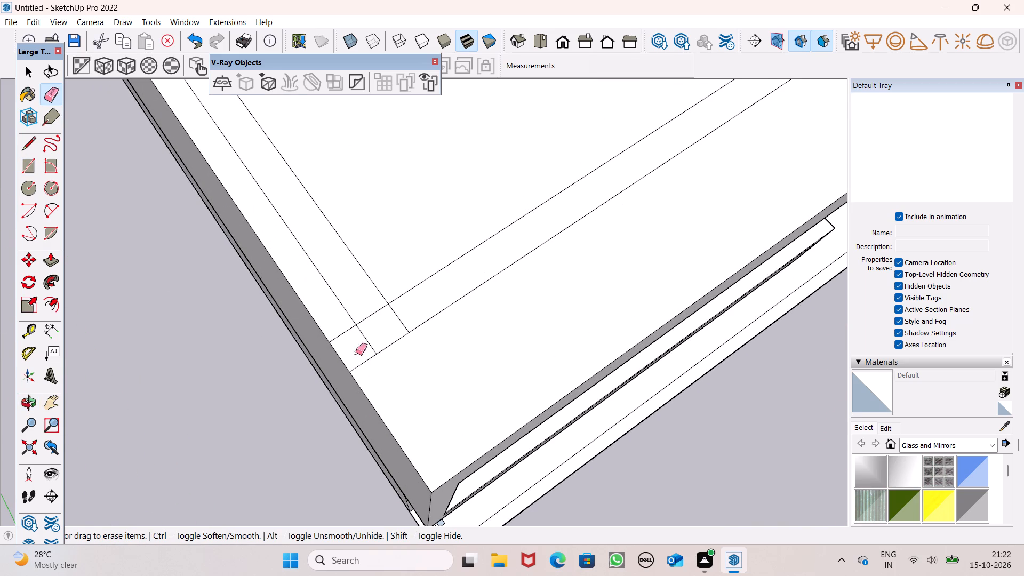
left_click_drag(356, 353, 365, 365)
left_click_drag(379, 334, 371, 310)
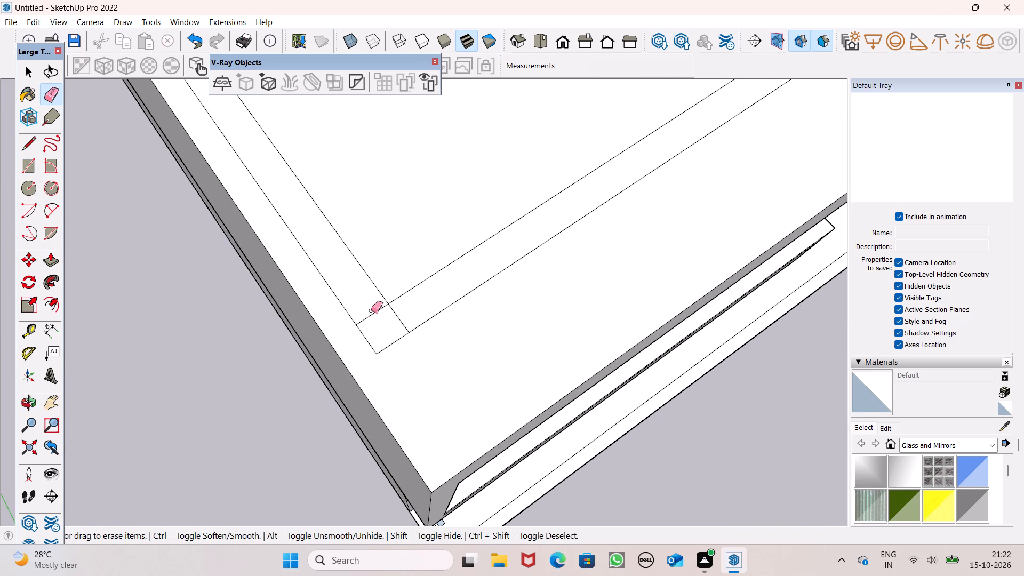
left_click_drag(371, 310, 404, 319)
Push/Pull the L-shaped band on the lower front roof slab upward by about 3' as a parapet wall.
scroll(362, 328, "down", 10)
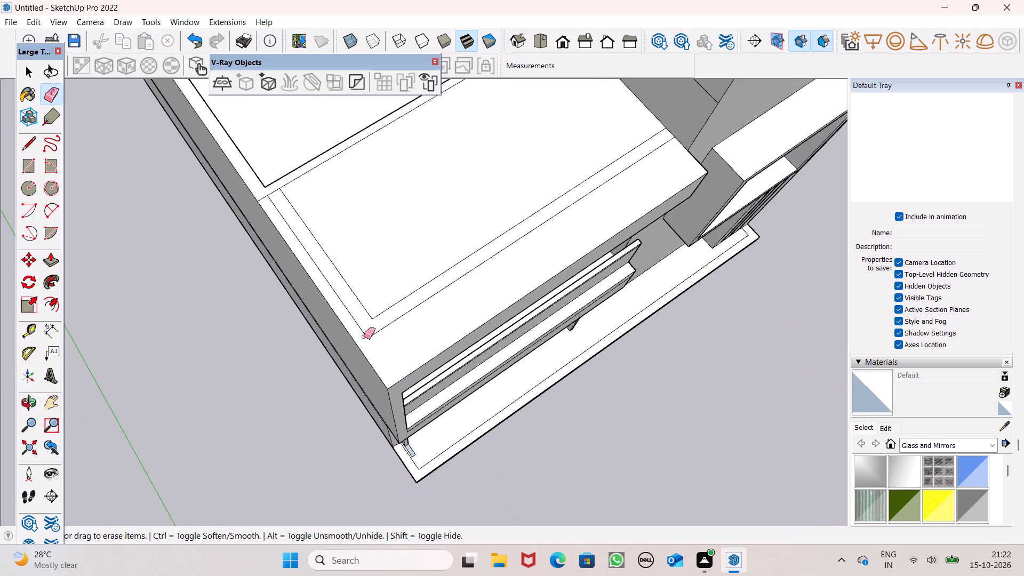
scroll(365, 339, "down", 5)
scroll(406, 361, "down", 3)
middle_click_drag(407, 362, 315, 224)
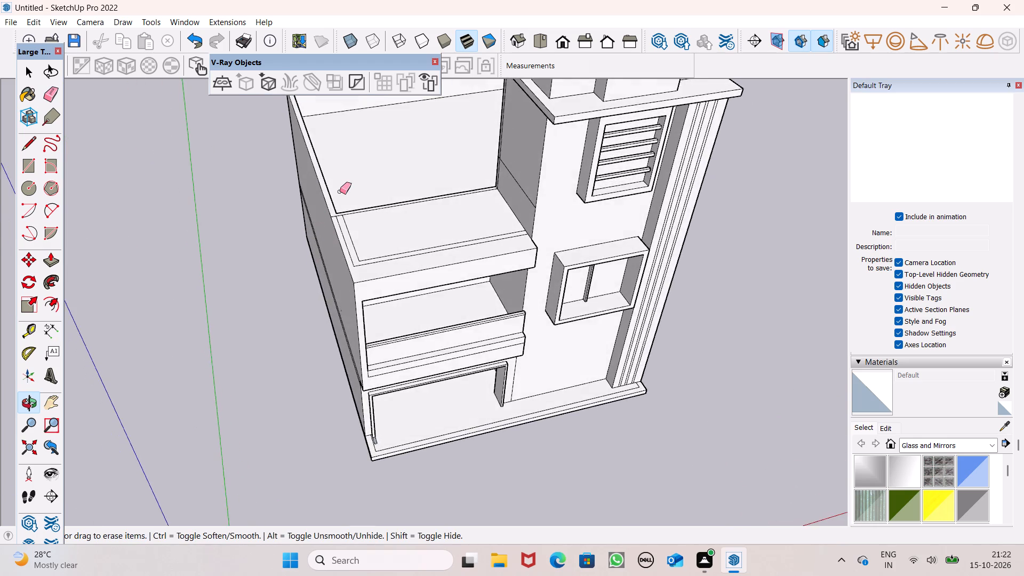
scroll(346, 180, "up", 5)
key("space")
left_click(52, 266)
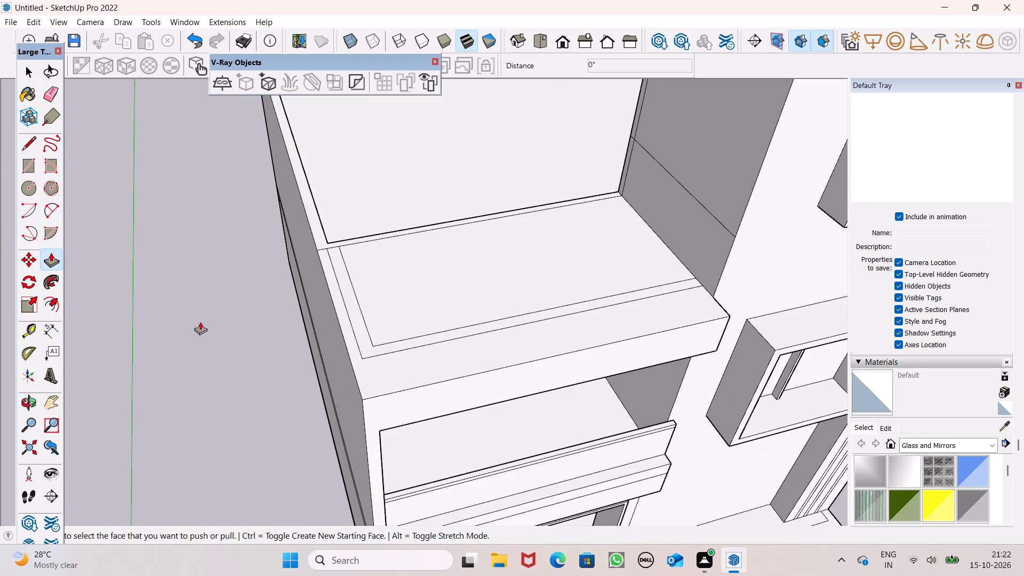
scroll(413, 437, "up", 4)
left_click_drag(345, 302, 342, 222)
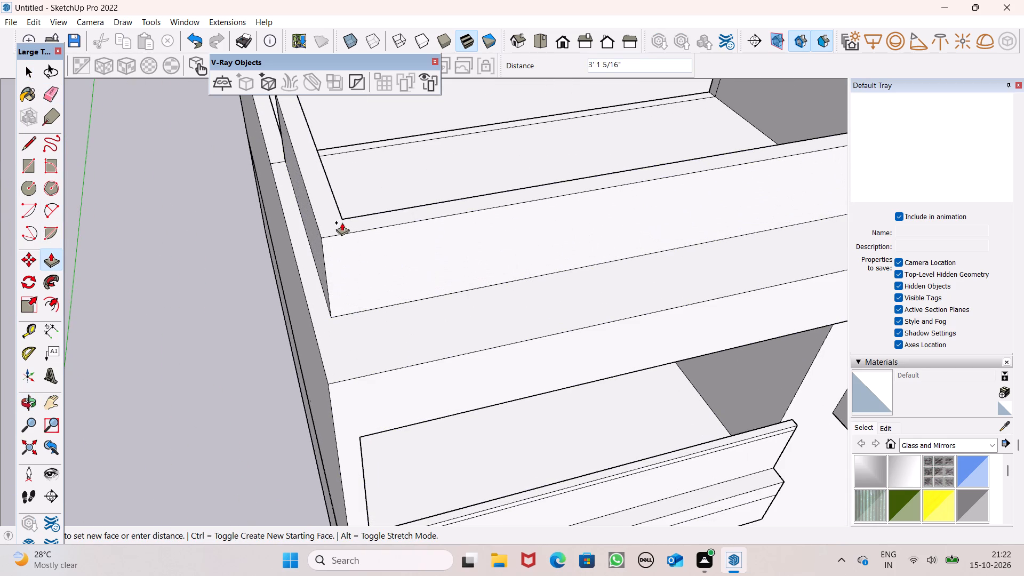
left_click_drag(342, 222, 342, 221)
key("3")
key("apostrophe")
key("Return")
key("backslash")
Push/Pull the top face of the L-shaped parapet wall up by a further 1'.
scroll(334, 318, "down", 7)
middle_click_drag(369, 352, 331, 217)
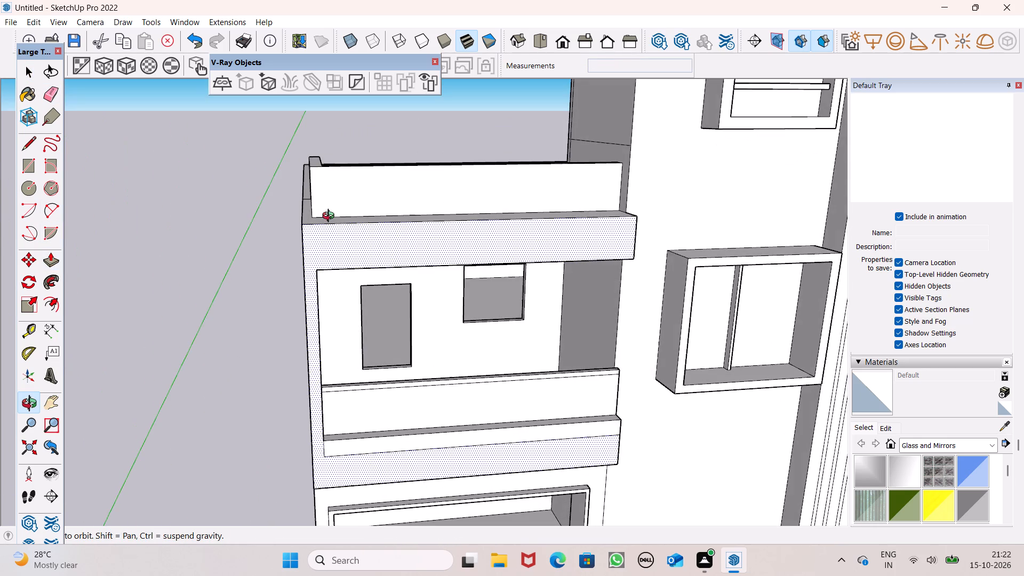
middle_click_drag(331, 217, 409, 339)
scroll(337, 261, "up", 4)
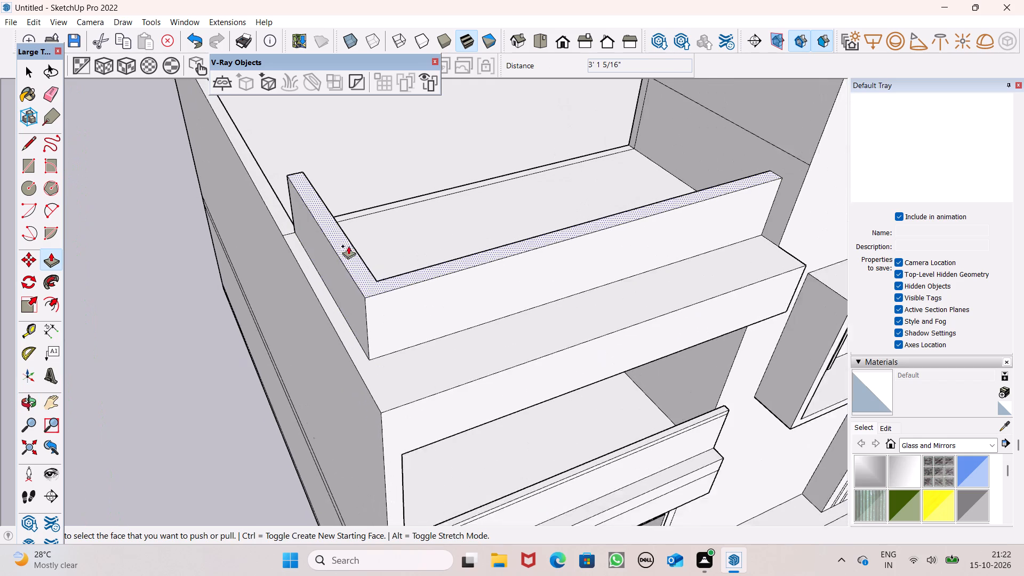
scroll(348, 246, "up", 1)
left_click_drag(351, 260, 341, 210)
type("1'")
key("Return")
Examine the raised parapet wall against the front facade from eye level and from above.
scroll(377, 255, "down", 5)
middle_click_drag(438, 299, 265, 177)
scroll(269, 183, "up", 1)
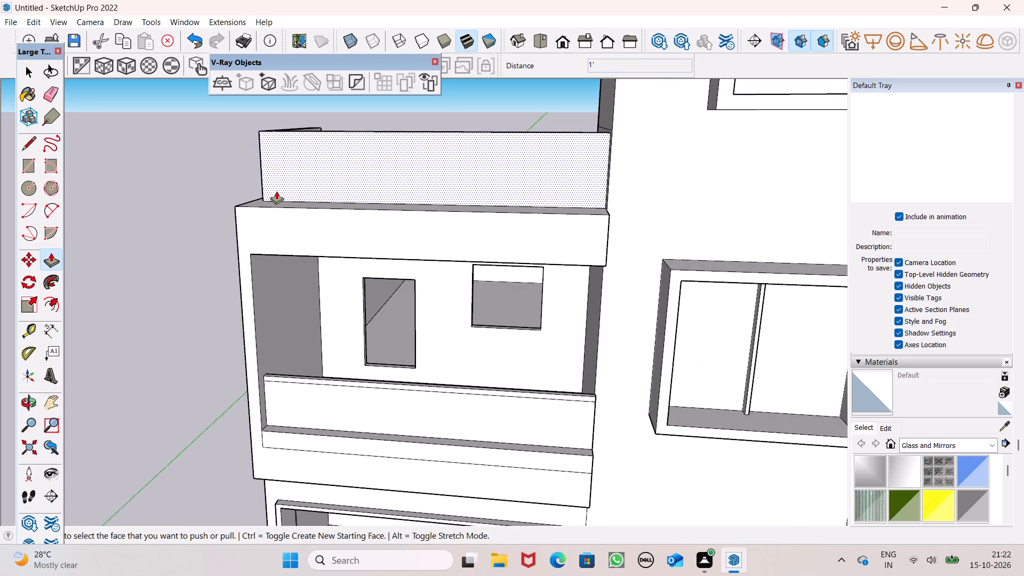
middle_click_drag(447, 195, 438, 194)
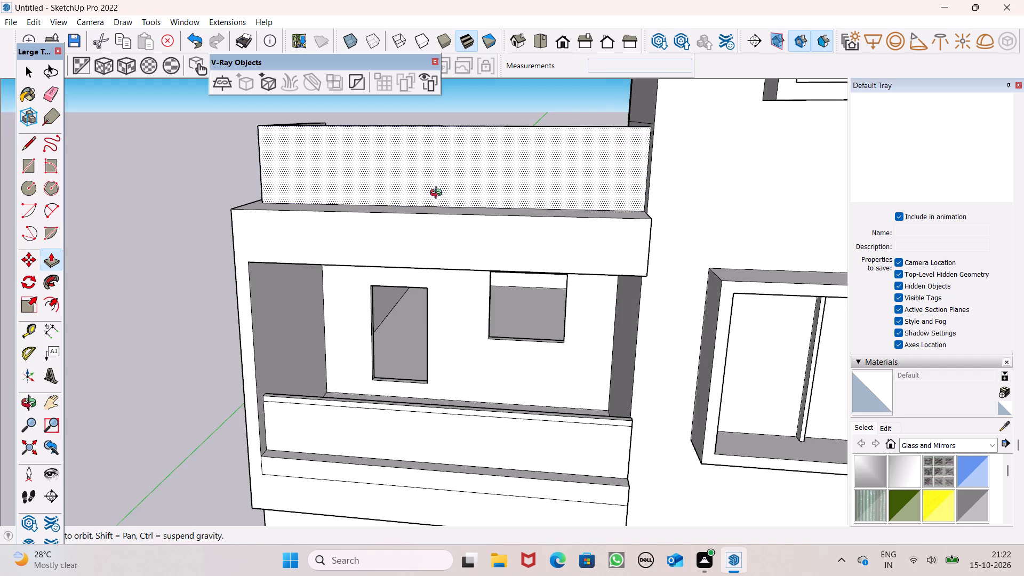
middle_click_drag(438, 194, 385, 164)
scroll(390, 177, "down", 2)
middle_click_drag(418, 205, 539, 316)
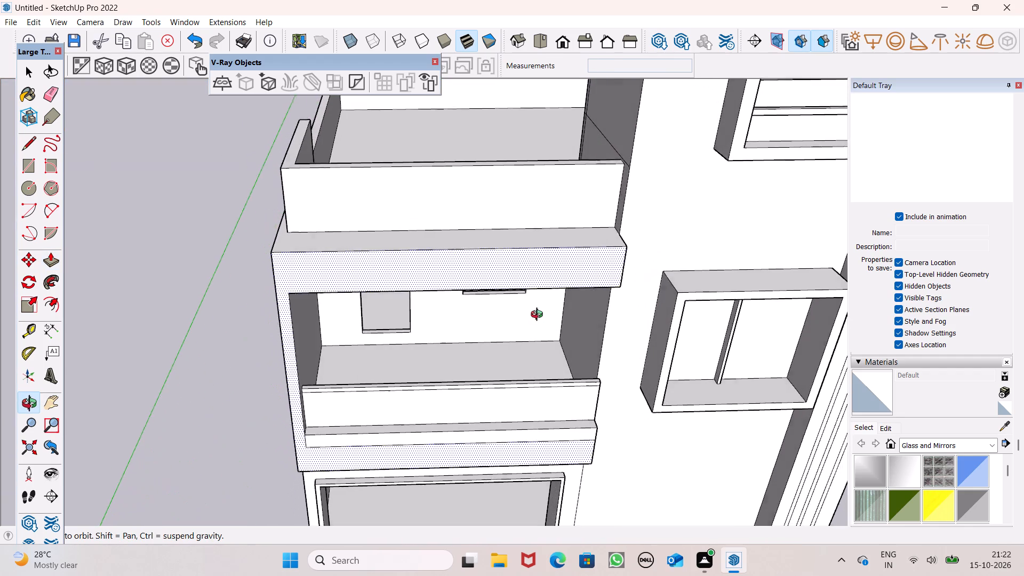
middle_click_drag(539, 316, 539, 316)
scroll(373, 231, "down", 4)
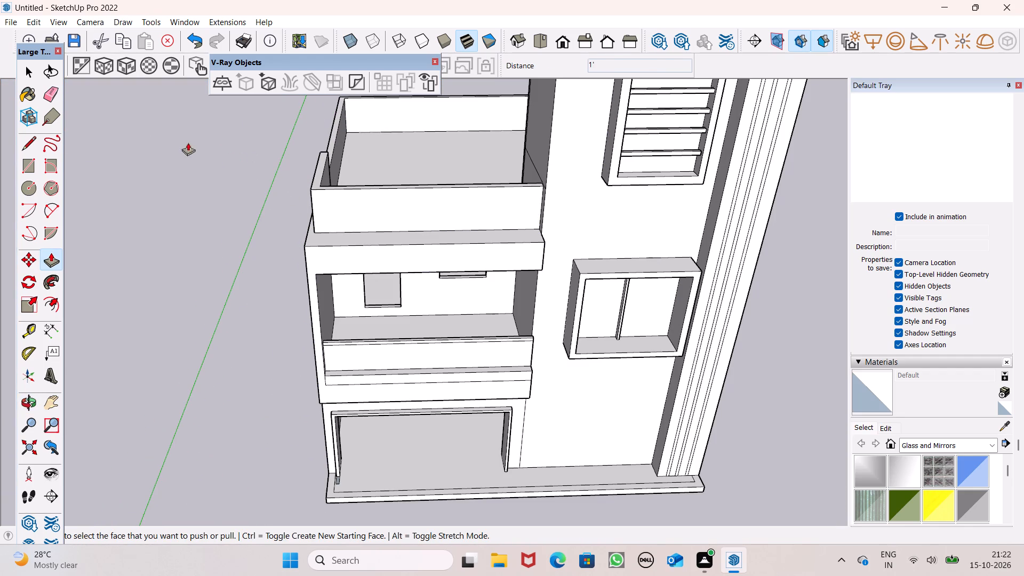
key("space")
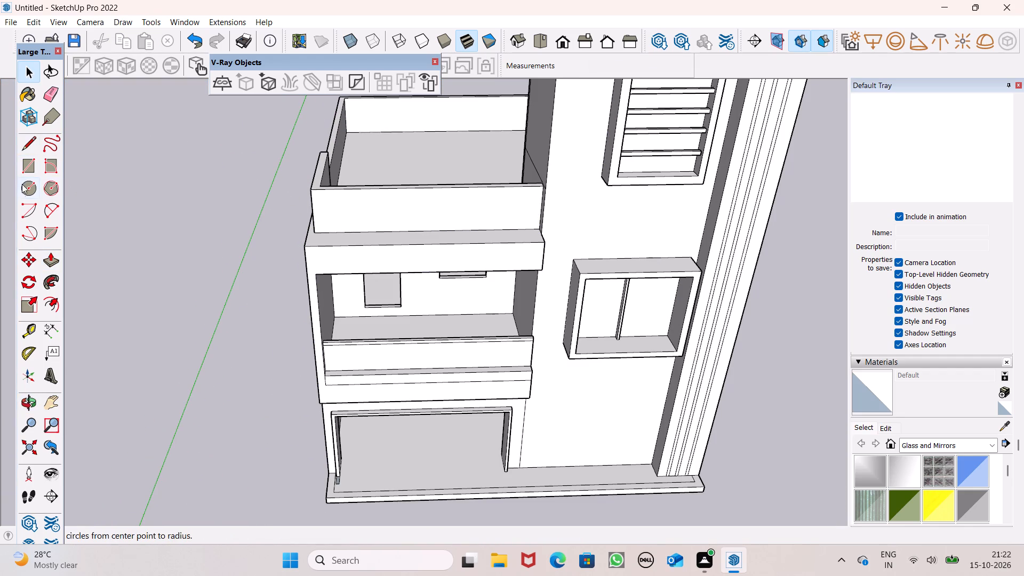
Draw a horizontal rectangle about 3' by 10" on the parapet wall's front face, near its outer corner.
left_click(26, 173)
middle_click_drag(318, 232, 298, 186)
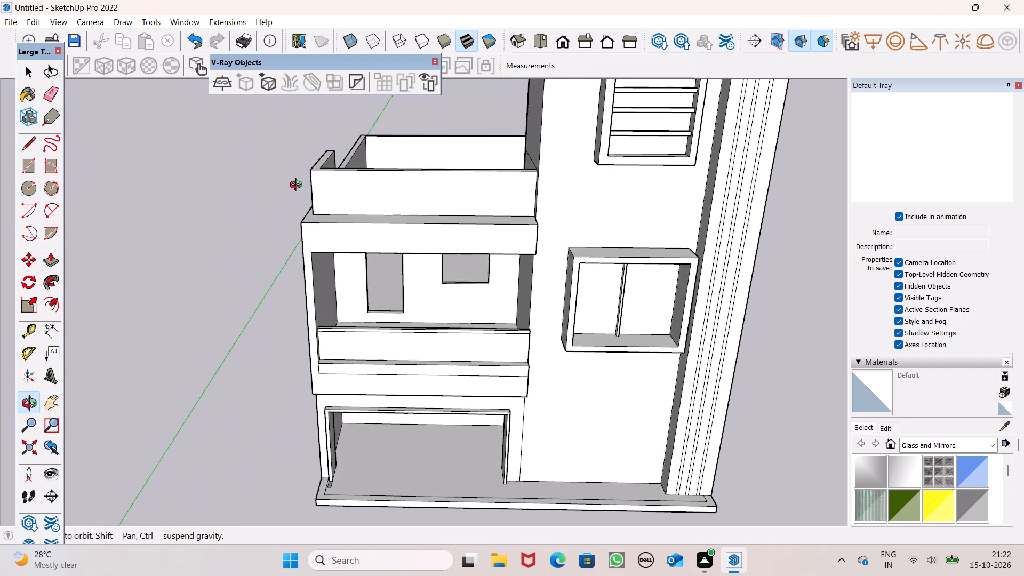
middle_click_drag(298, 186, 246, 163)
scroll(326, 109, "up", 3)
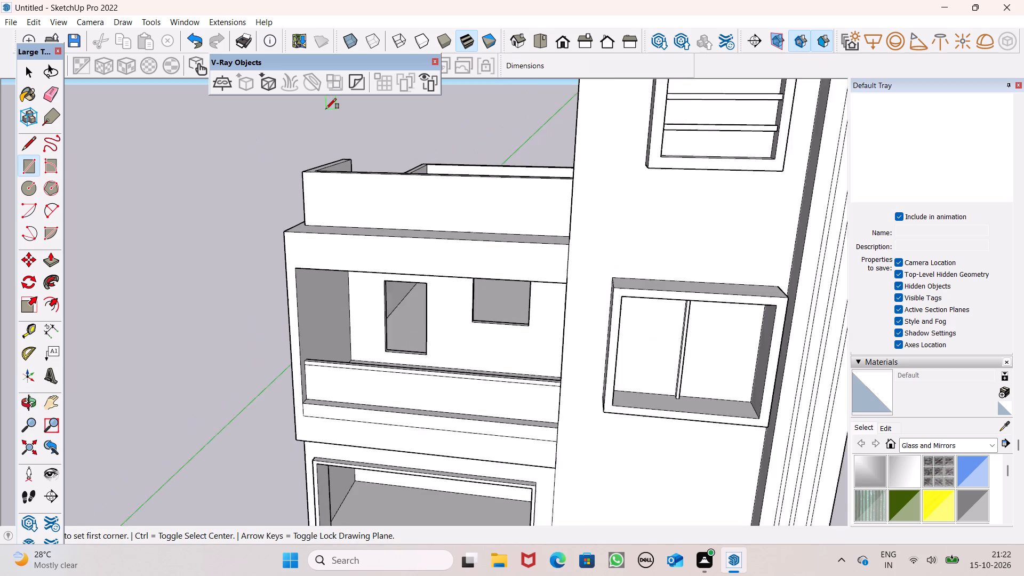
scroll(326, 109, "up", 3)
middle_click_drag(406, 269, 462, 270)
scroll(446, 259, "up", 3)
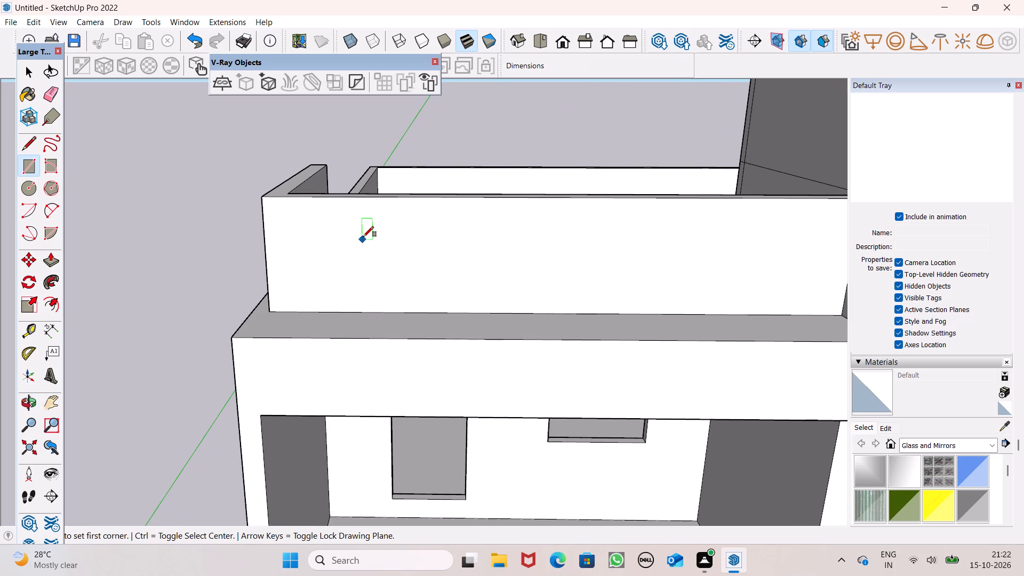
scroll(359, 225, "up", 2)
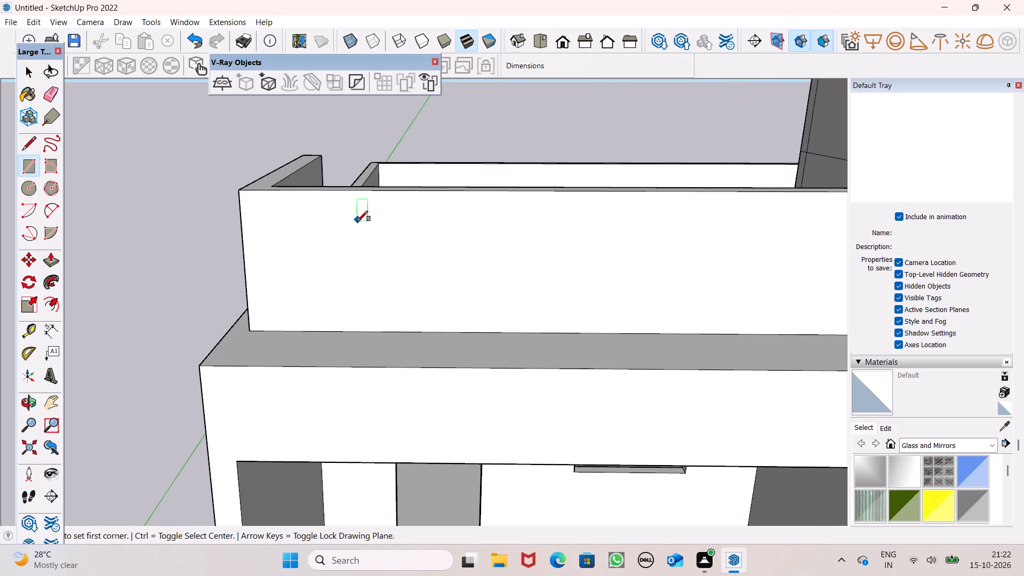
left_click(365, 239)
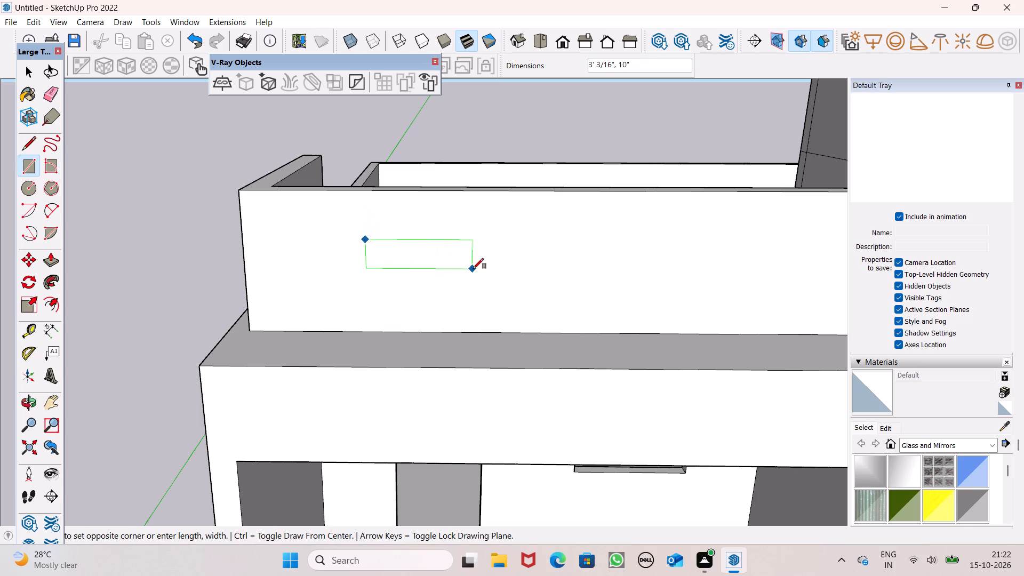
left_click(466, 267)
Move the horizontal rectangle about 6 1/2" on the parapet face, closer to the wall's top edge.
key("space")
double_click(438, 257)
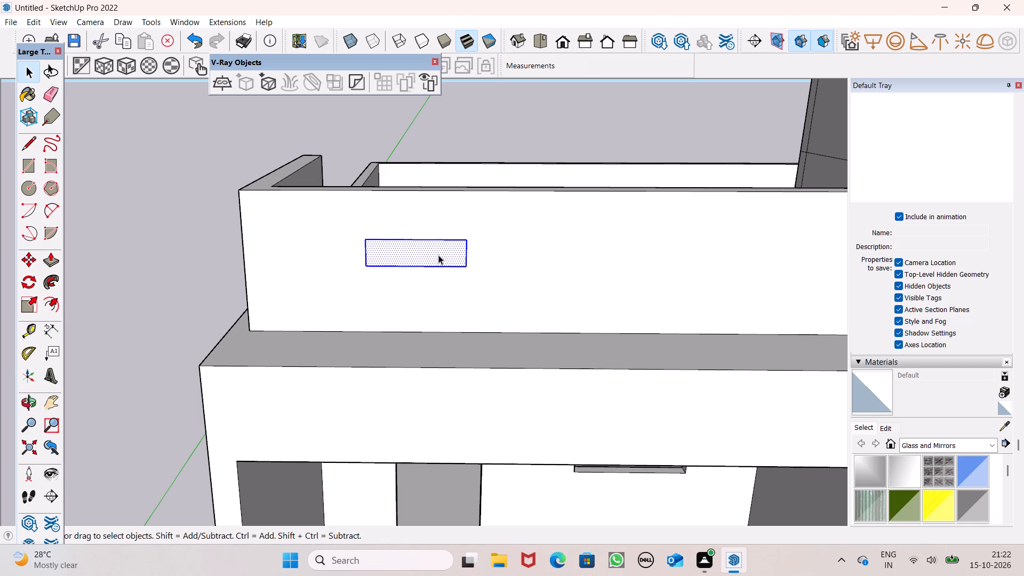
scroll(389, 245, "down", 4)
key("m")
key("Return")
scroll(388, 246, "up", 2)
left_click_drag(425, 251, 425, 245)
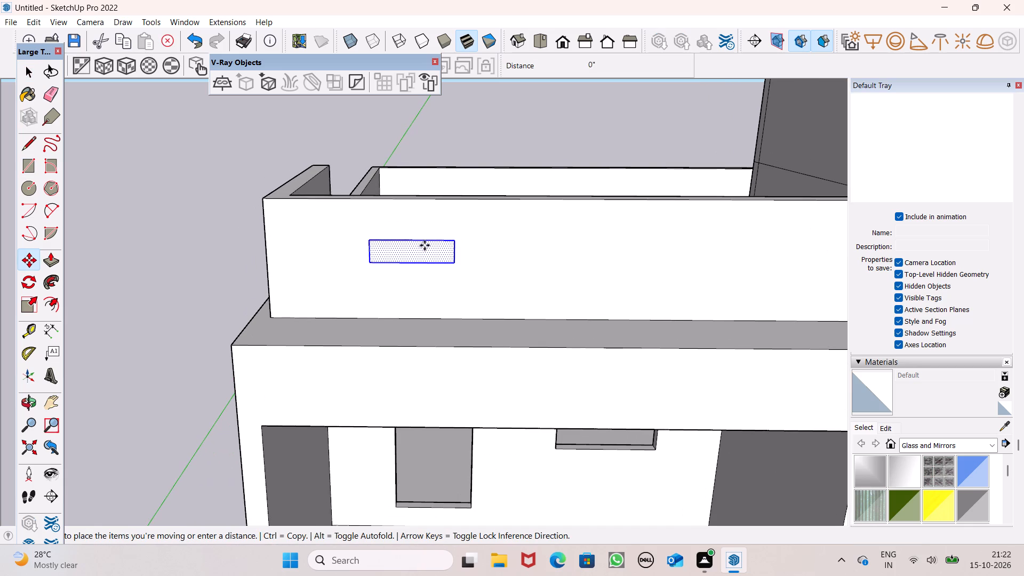
left_click_drag(425, 245, 433, 237)
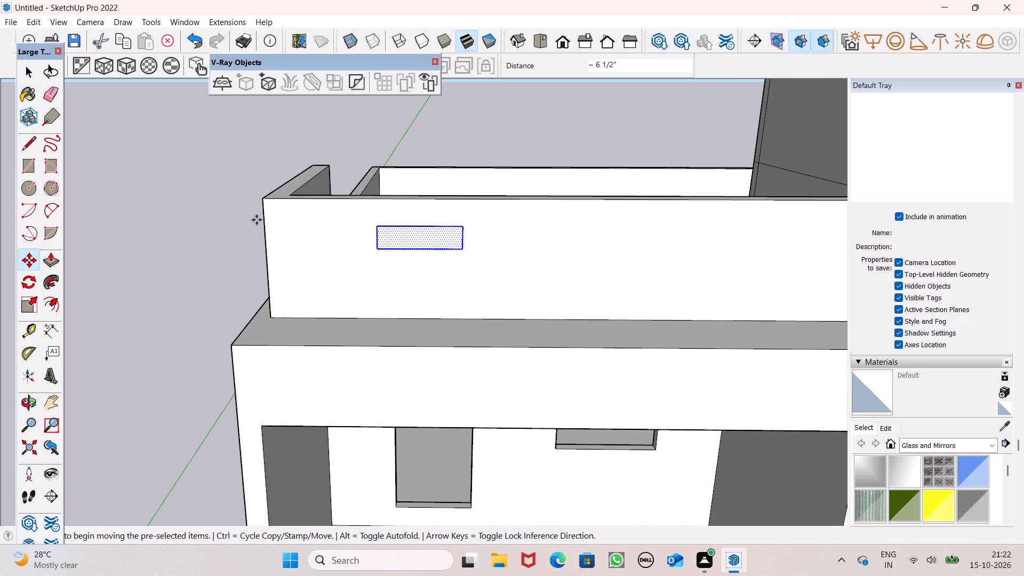
key("space")
left_click(212, 205)
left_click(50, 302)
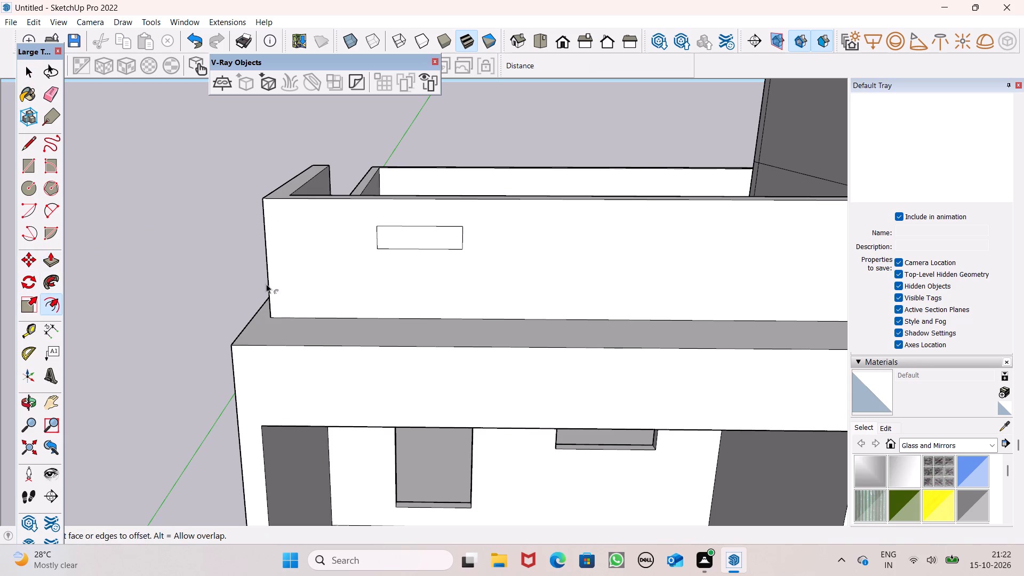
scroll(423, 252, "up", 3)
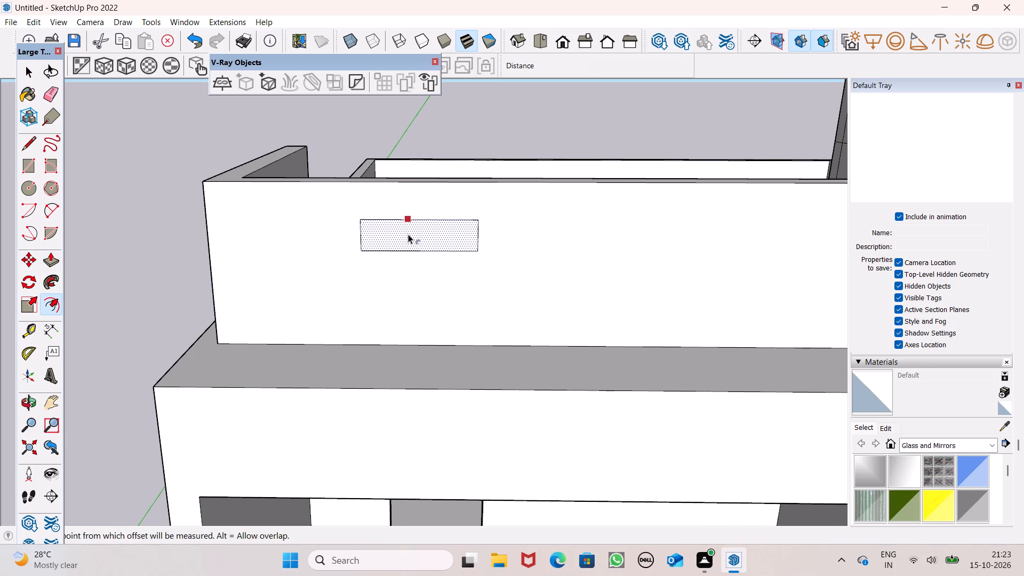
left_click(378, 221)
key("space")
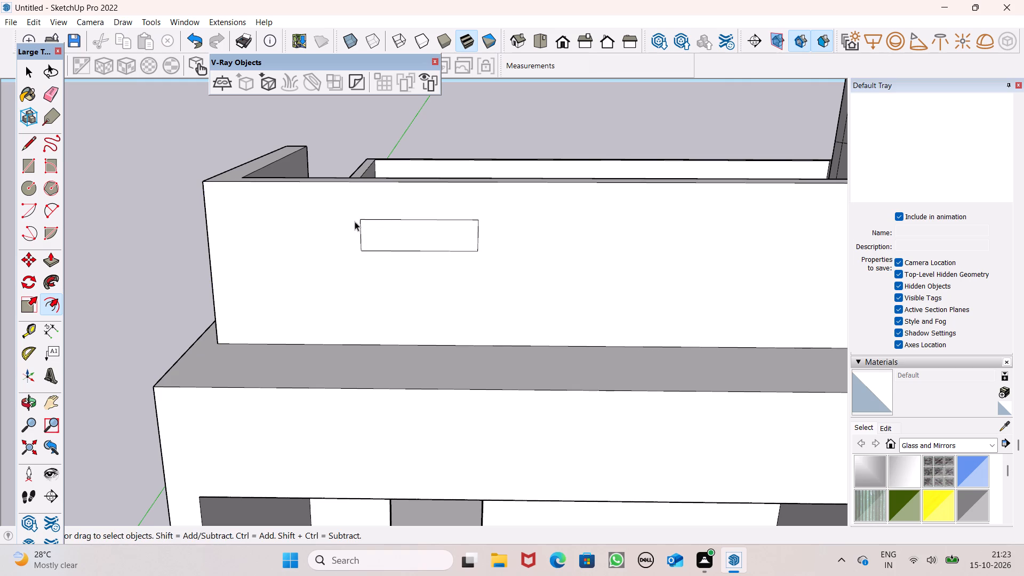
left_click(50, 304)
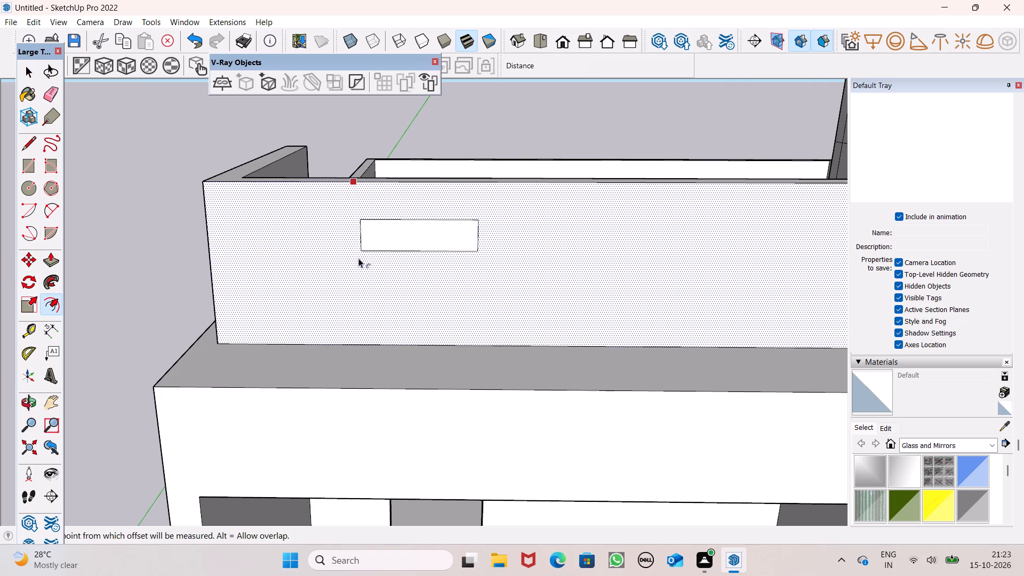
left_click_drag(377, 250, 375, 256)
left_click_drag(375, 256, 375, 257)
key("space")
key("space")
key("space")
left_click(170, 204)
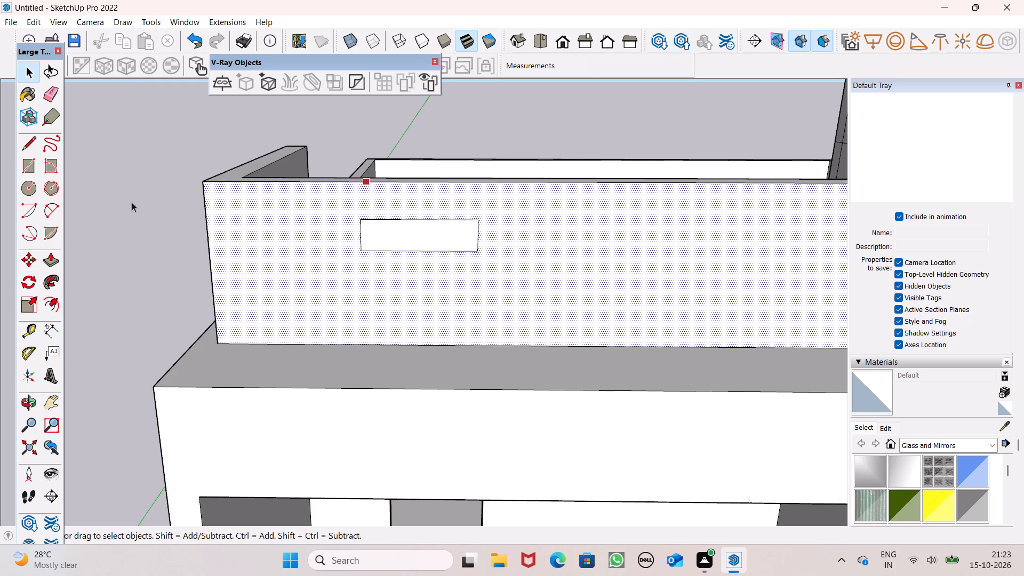
Offset the rectangle's outline outward by about 2 1/2" to form a frame on the parapet face.
left_click(53, 302)
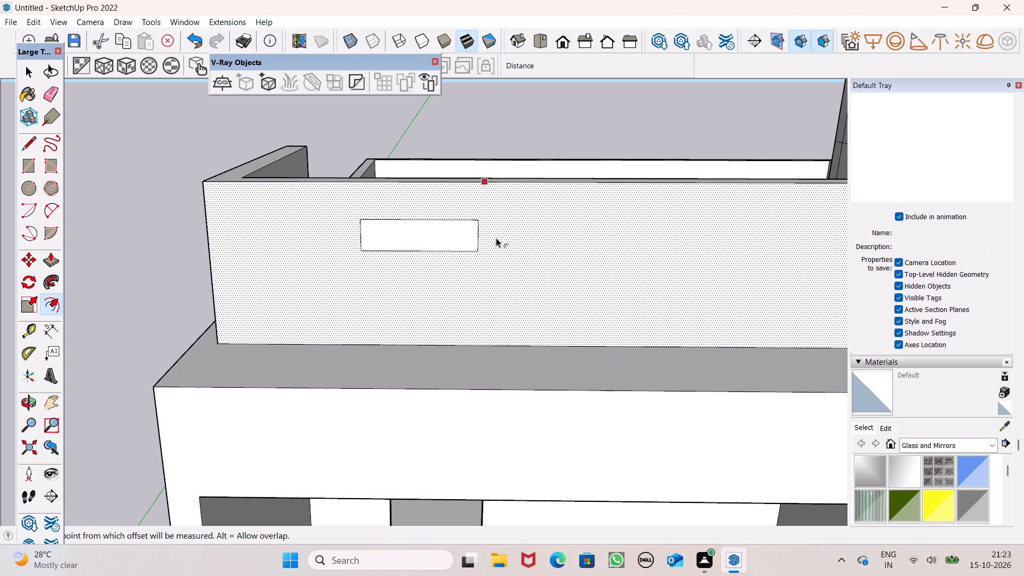
left_click_drag(396, 226, 395, 219)
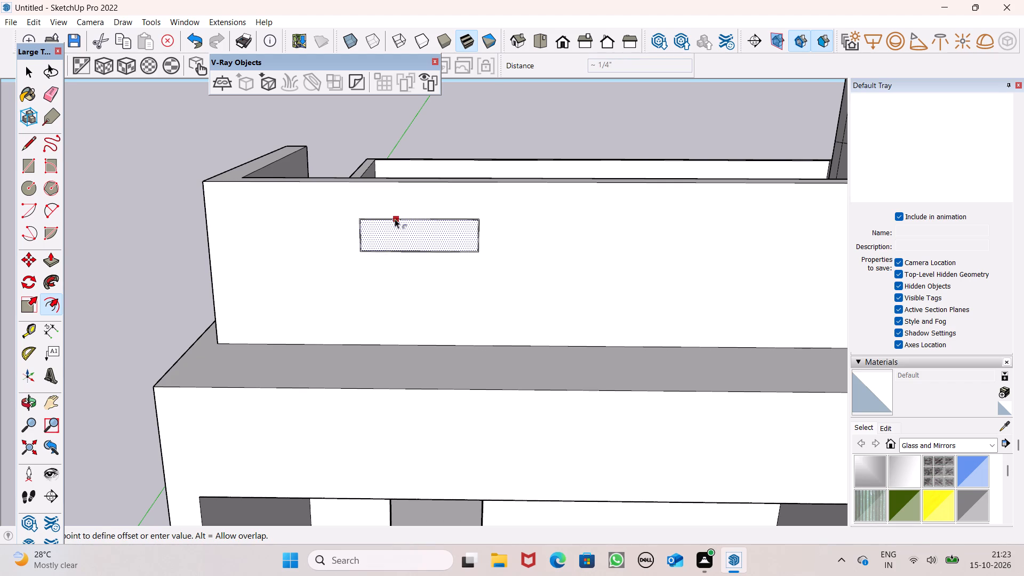
left_click_drag(395, 219, 395, 211)
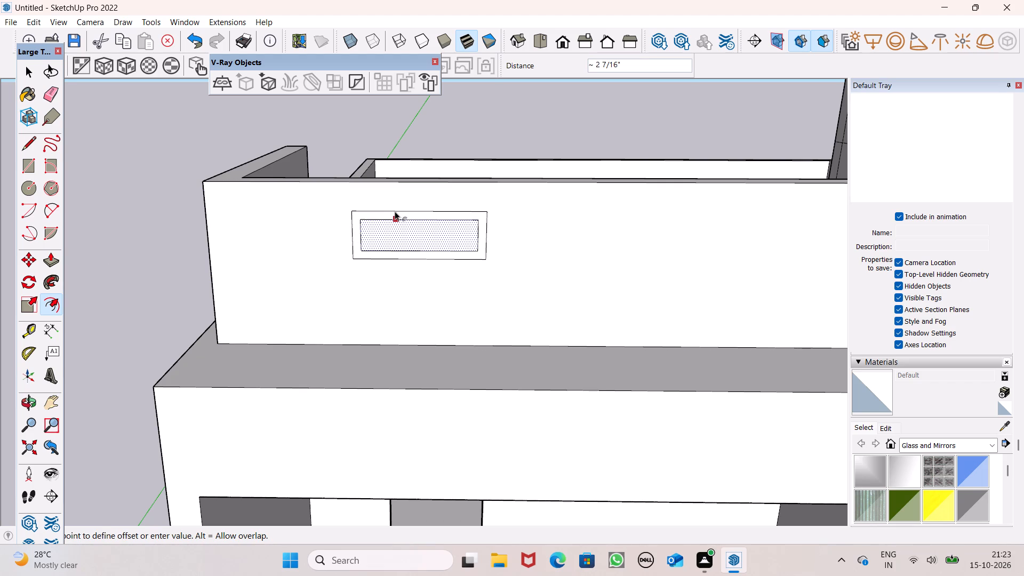
left_click_drag(395, 211, 395, 212)
key("space")
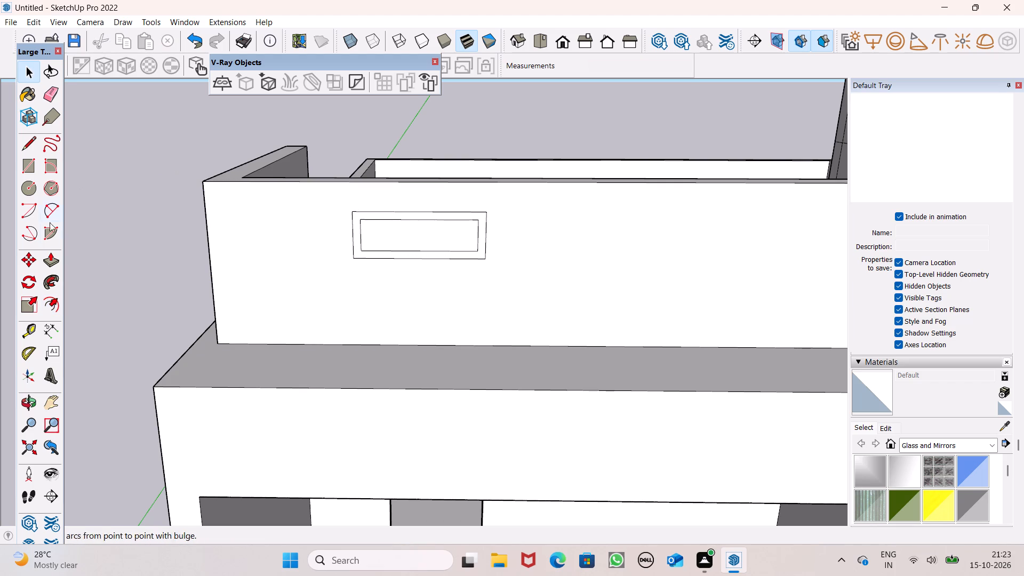
Push/Pull the rectangular frame outward from the parapet's front face by about 5".
left_click(47, 254)
scroll(189, 156, "down", 3)
middle_click_drag(264, 258, 354, 361)
scroll(370, 316, "up", 6)
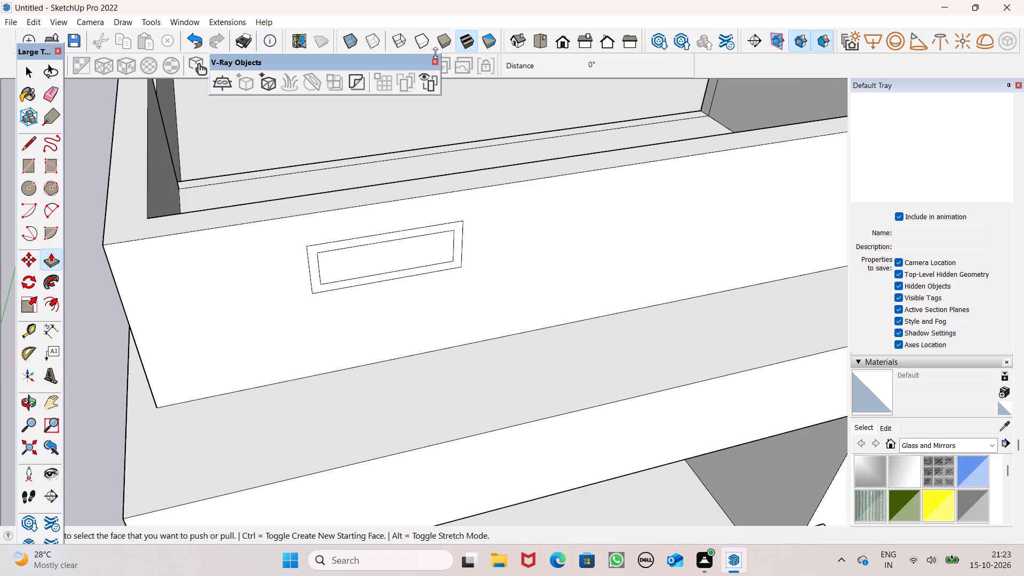
scroll(399, 302, "up", 2)
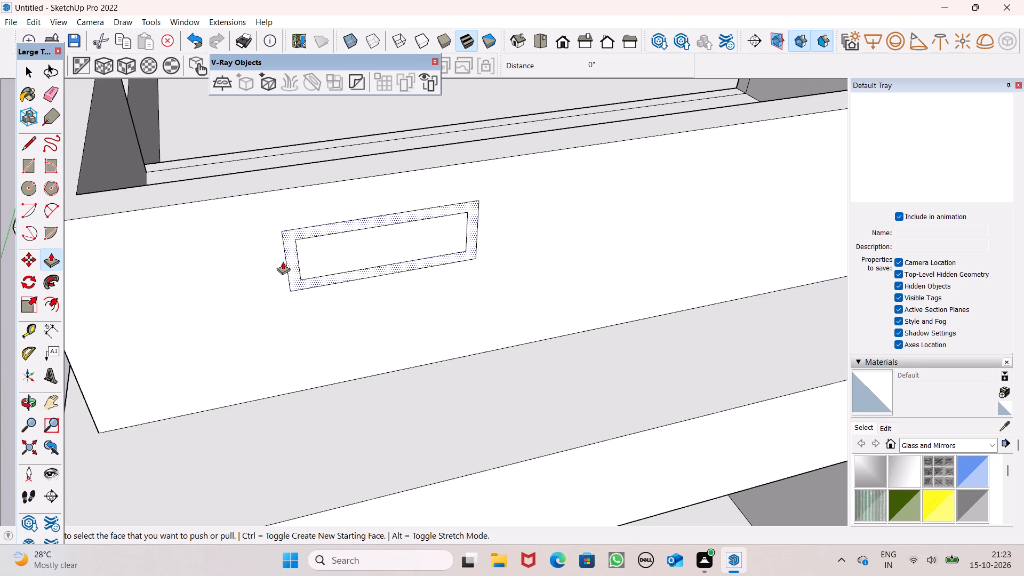
left_click_drag(298, 273, 302, 287)
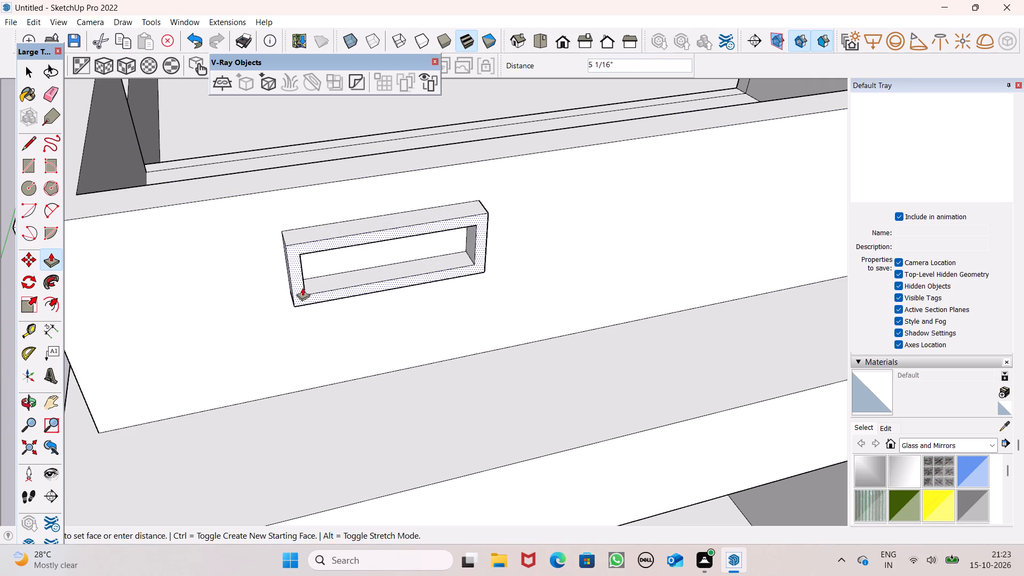
left_click_drag(302, 287, 305, 289)
scroll(281, 246, "down", 3)
scroll(281, 246, "up", 1)
middle_click_drag(350, 288, 265, 166)
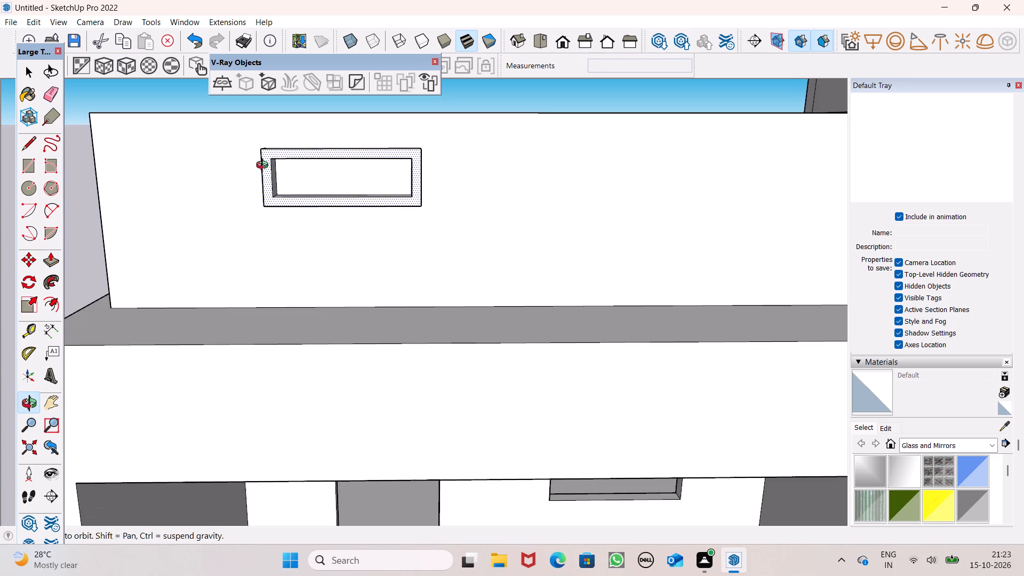
middle_click_drag(265, 166, 259, 166)
scroll(183, 180, "down", 3)
key("space")
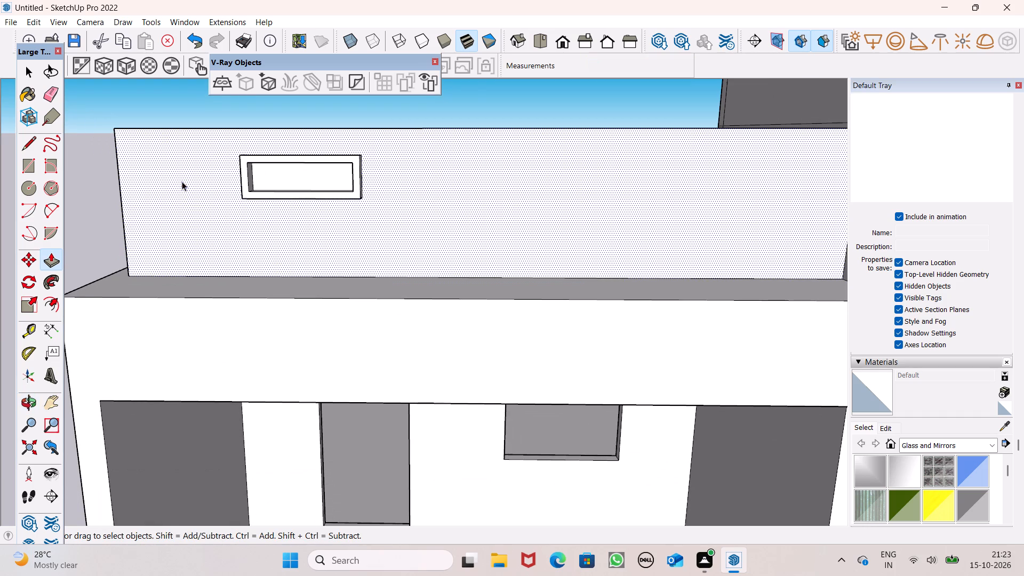
Draw a vertical rectangle about 3' 11" tall and 10" wide on the parapet's front face, ending at its base edge toward the main building.
scroll(180, 189, "down", 4)
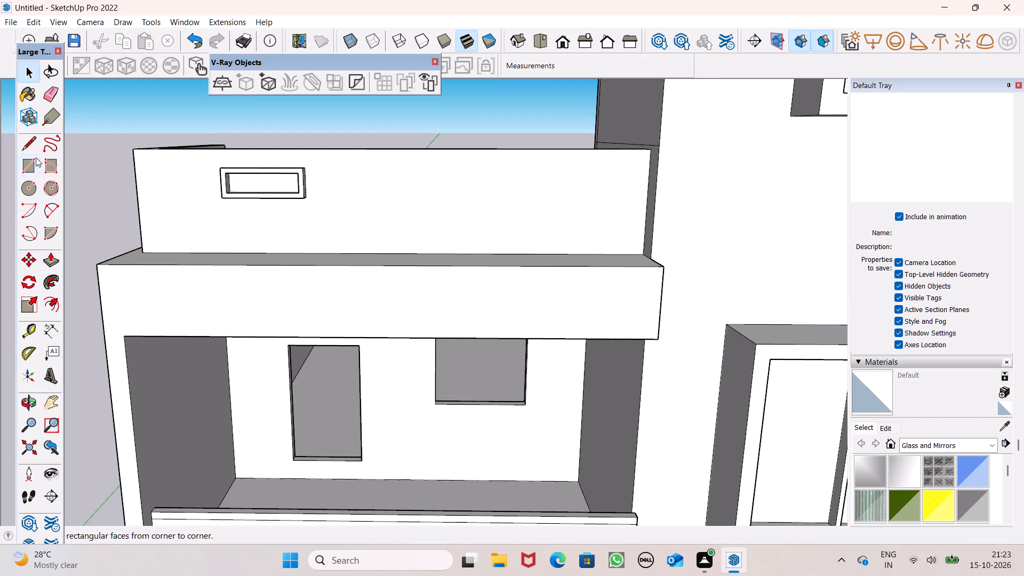
left_click(30, 170)
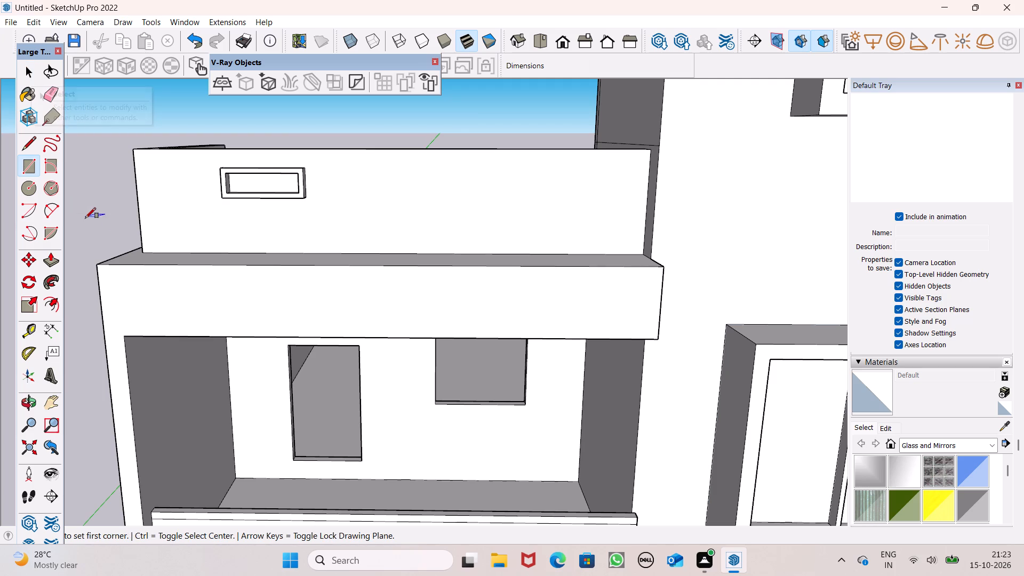
scroll(492, 187, "down", 2)
middle_click_drag(467, 235, 505, 335)
scroll(505, 335, "up", 4)
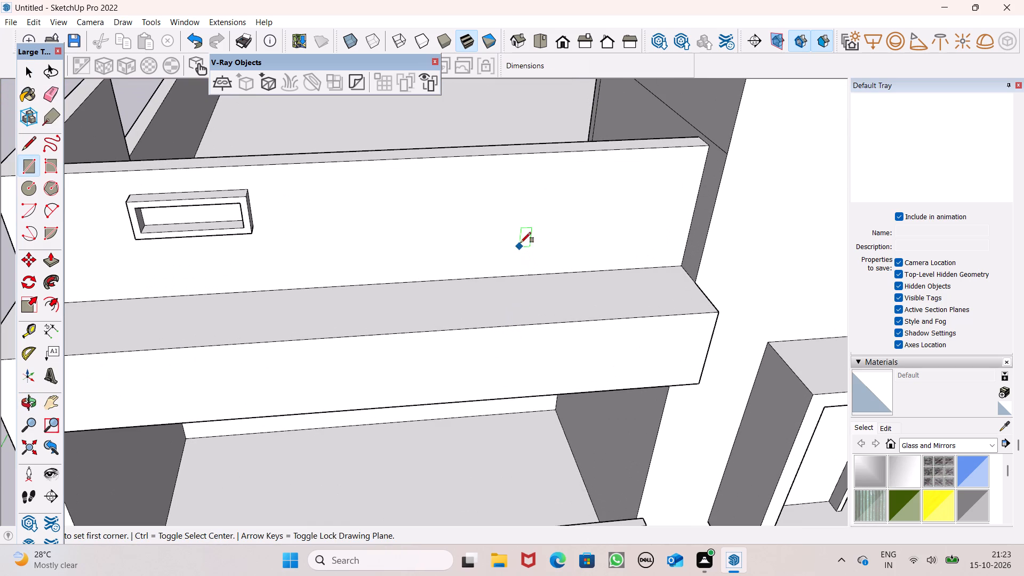
middle_click_drag(520, 232, 492, 187)
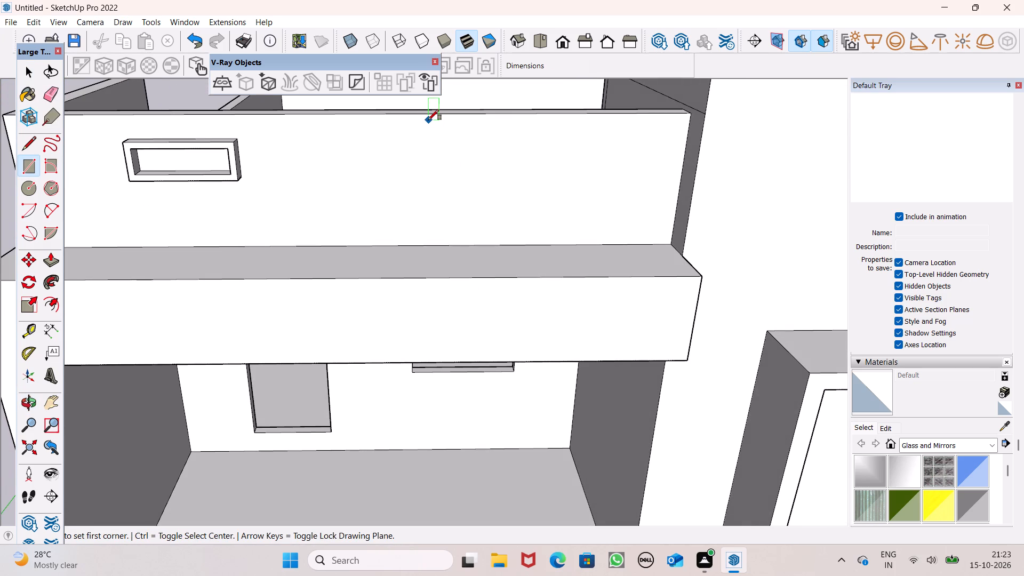
left_click(429, 120)
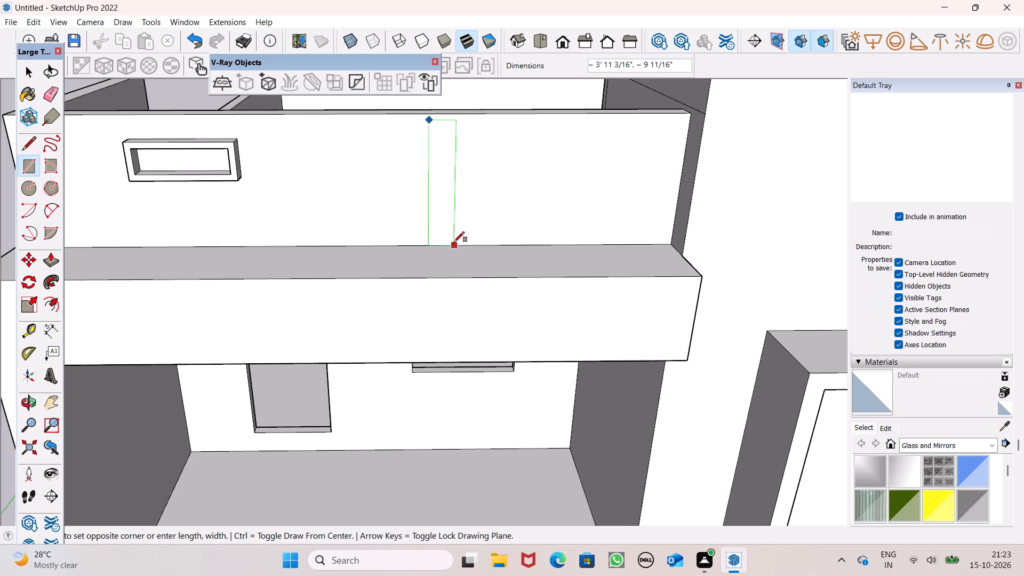
left_click(454, 242)
Copy the vertical strip twice along the parapet face toward the main building, spacing the strips about 1' 6" apart.
key("space")
double_click(445, 228)
key("m")
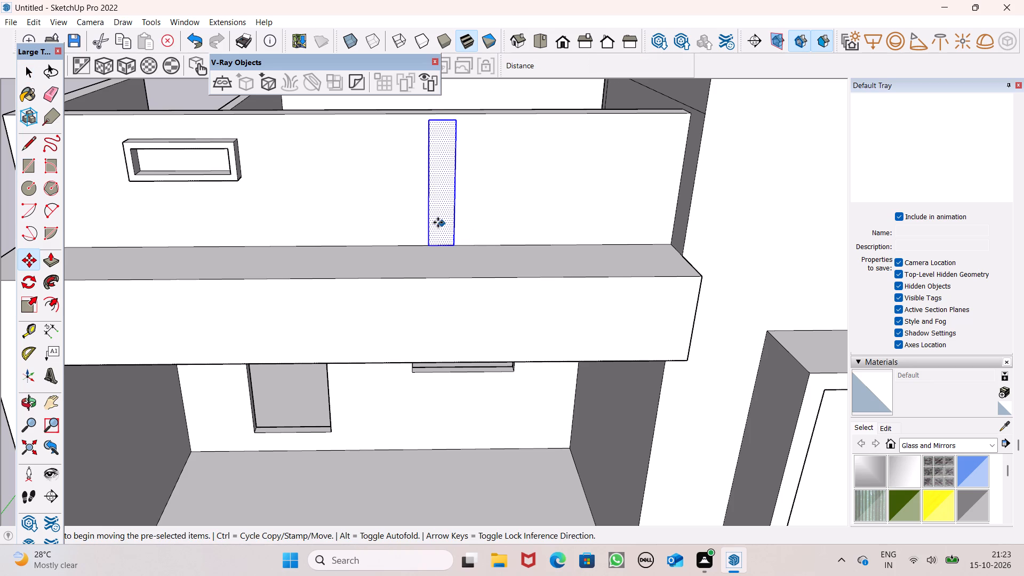
key("shift+Return")
left_click_drag(455, 217, 519, 214)
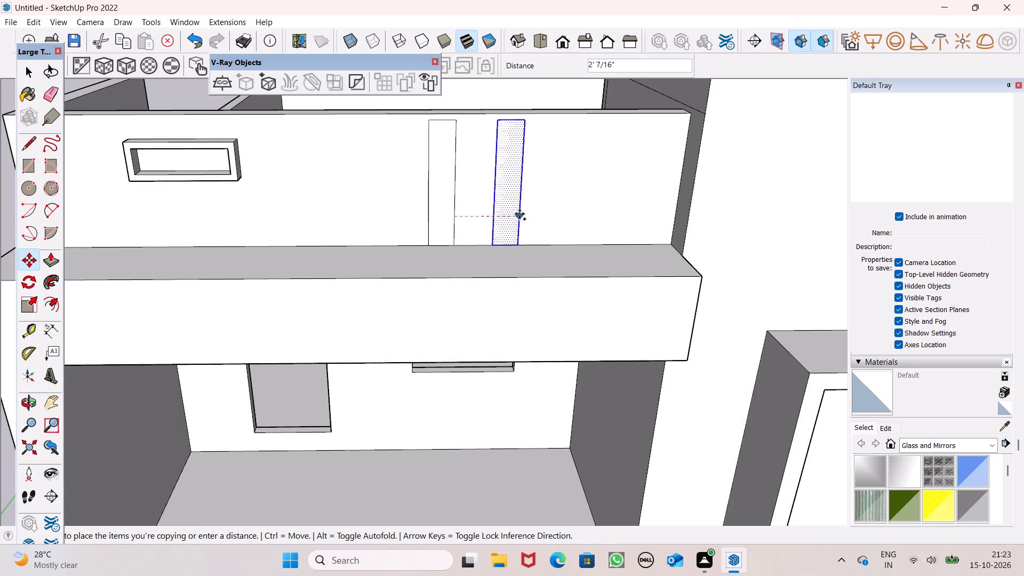
left_click_drag(519, 214, 510, 211)
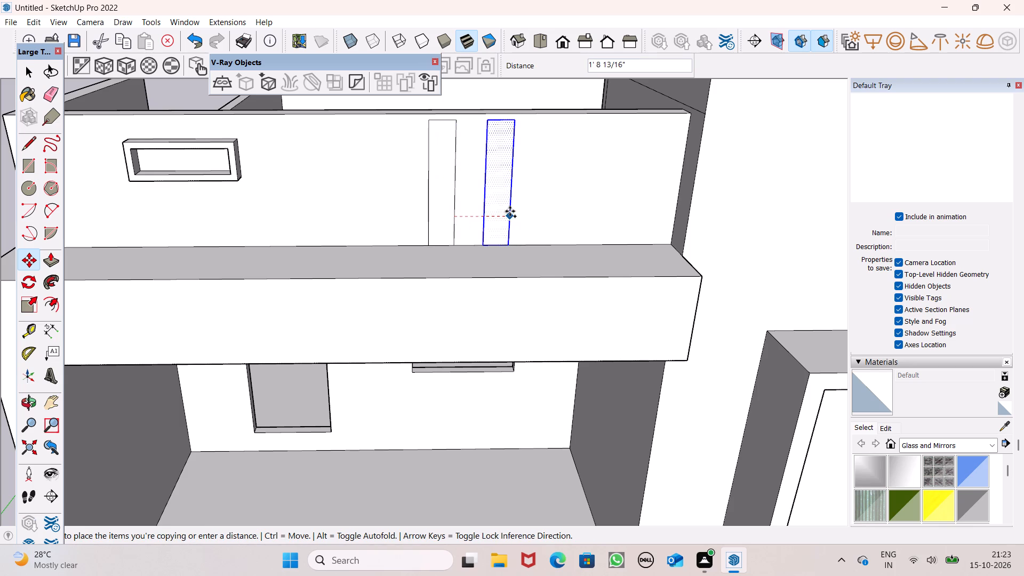
left_click_drag(510, 211, 502, 211)
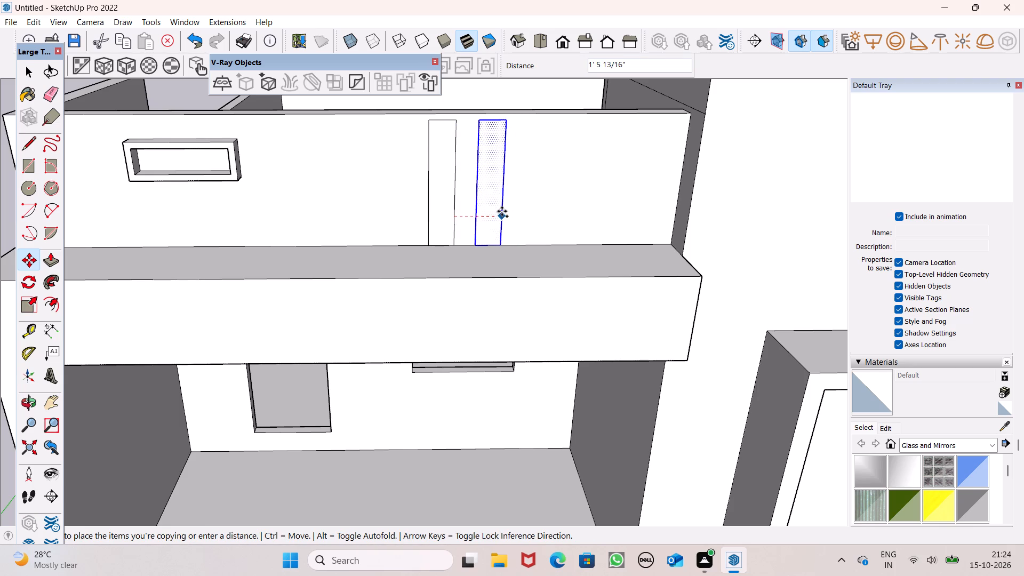
left_click_drag(502, 211, 500, 213)
left_click_drag(500, 213, 513, 211)
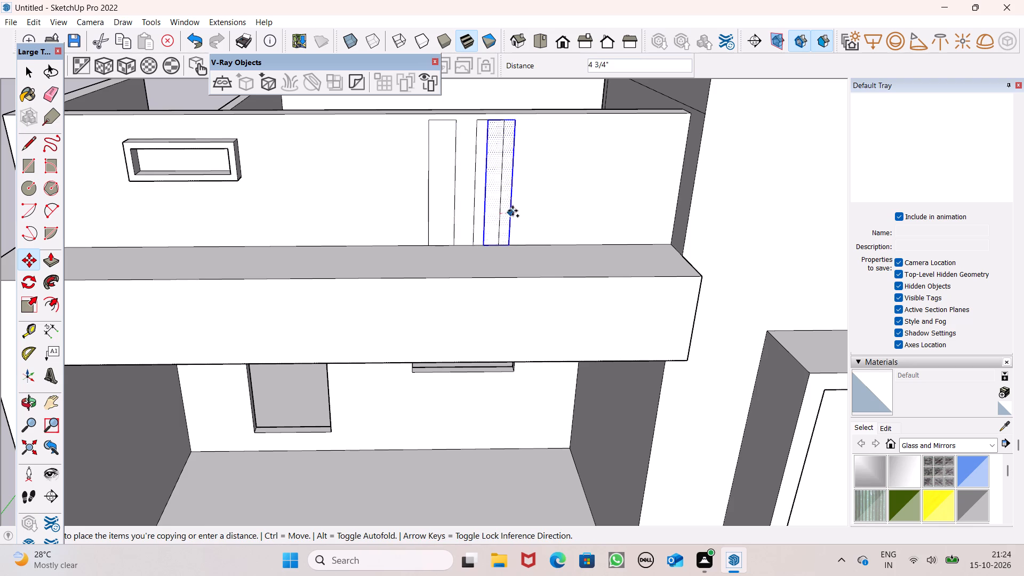
left_click_drag(513, 211, 549, 210)
scroll(604, 234, "down", 8)
key("space")
left_click(251, 134)
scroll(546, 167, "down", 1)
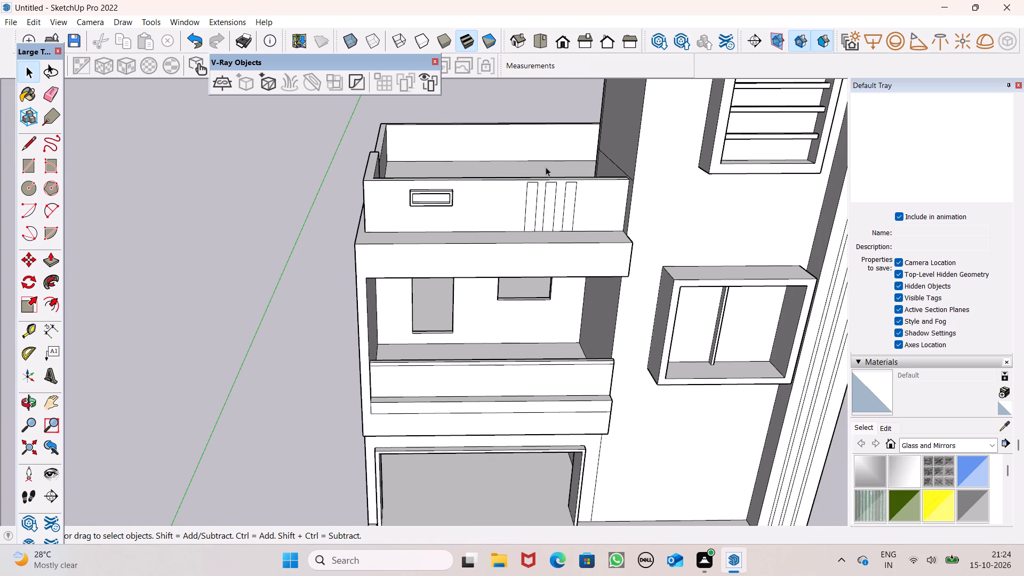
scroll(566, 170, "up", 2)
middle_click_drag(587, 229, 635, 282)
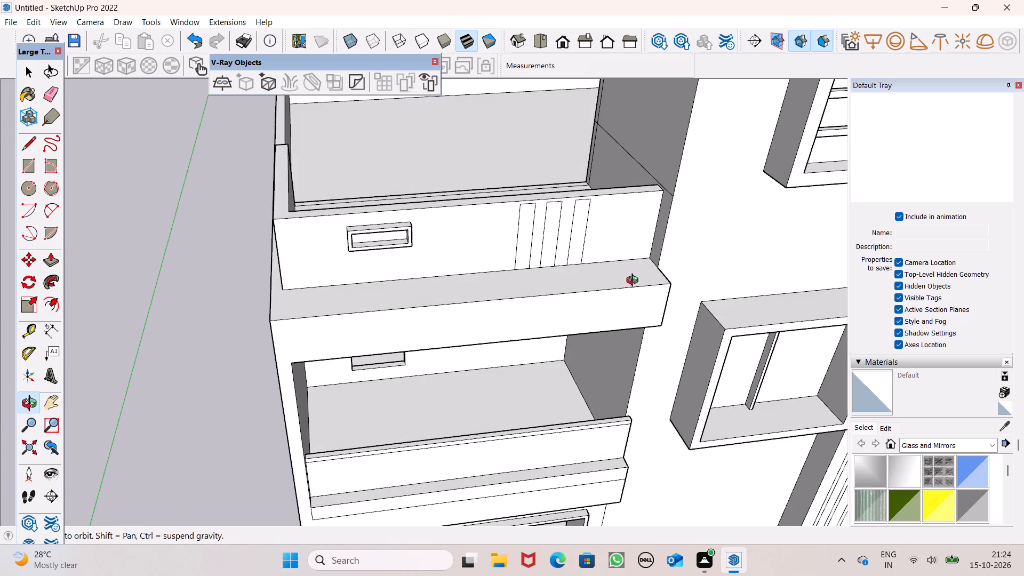
Push/Pull the three vertical strips outward from the parapet's front face by about 9 9/16".
middle_click_drag(635, 282, 635, 282)
scroll(601, 235, "up", 1)
left_click(55, 262)
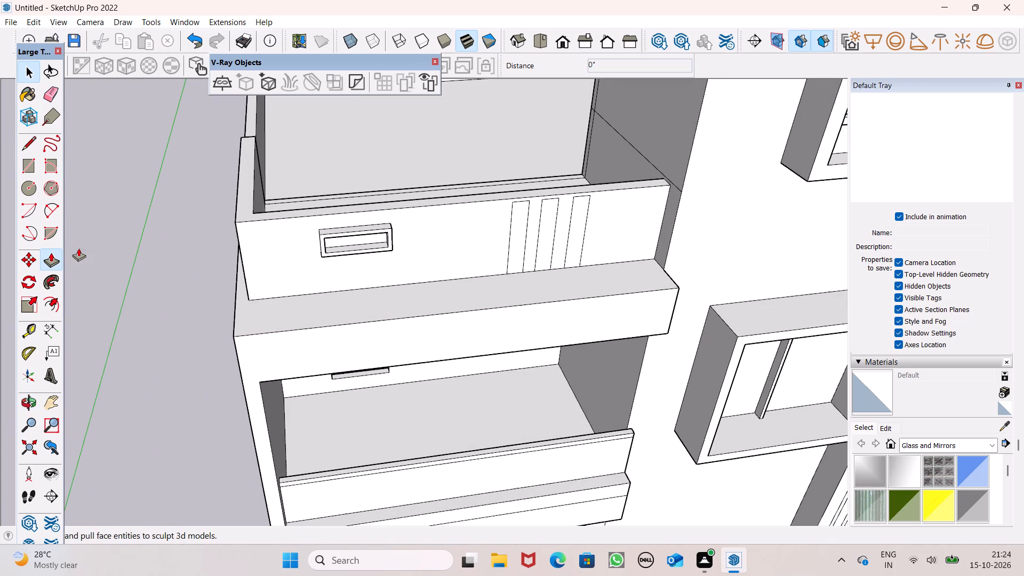
scroll(357, 239, "down", 1)
middle_click_drag(382, 239, 455, 315)
scroll(479, 280, "up", 1)
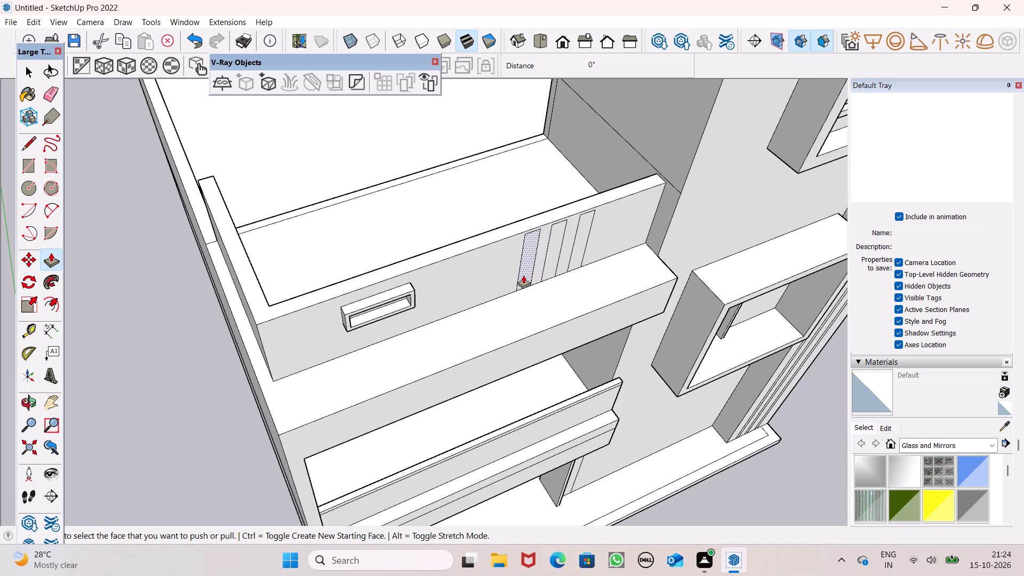
left_click_drag(524, 273, 532, 284)
middle_click_drag(597, 284, 493, 295)
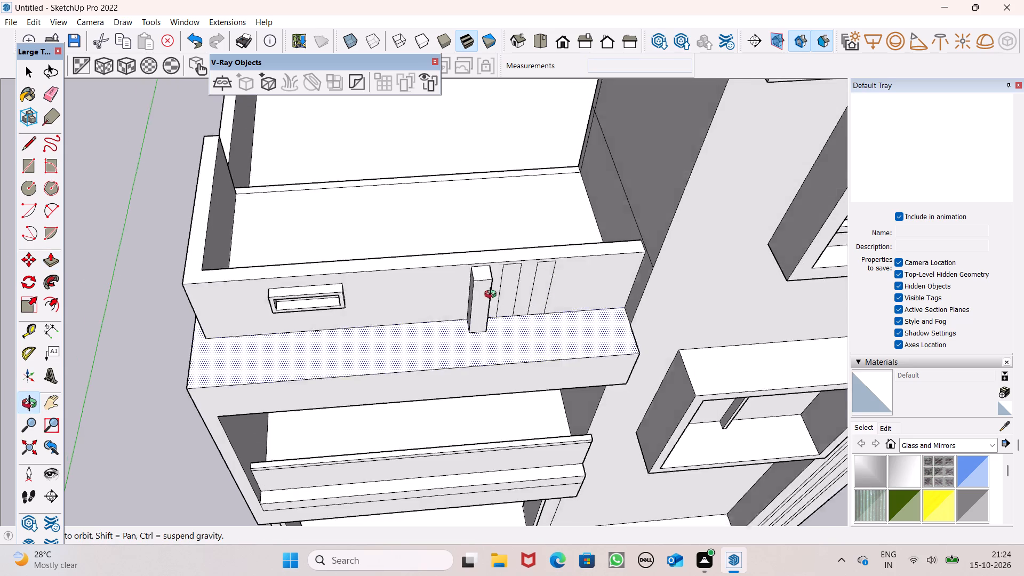
middle_click_drag(493, 295, 484, 292)
scroll(493, 288, "up", 3)
left_click_drag(505, 280, 470, 301)
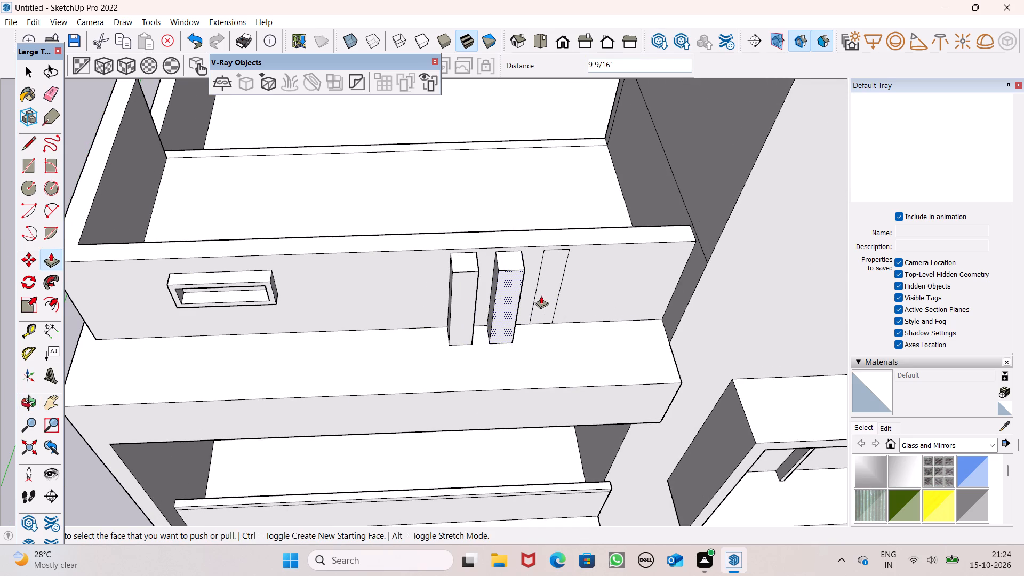
left_click_drag(540, 295, 510, 313)
scroll(456, 186, "up", 2)
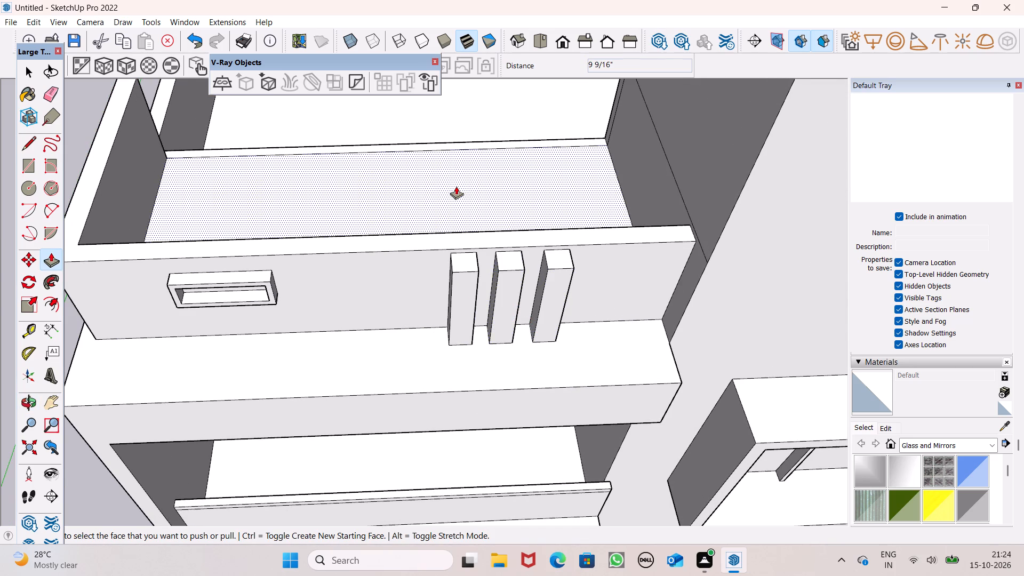
Push/Pull the tops of the three strips up about 2 1/8" to meet the parapet's top edge.
scroll(456, 186, "up", 3)
left_click_drag(474, 353, 503, 318)
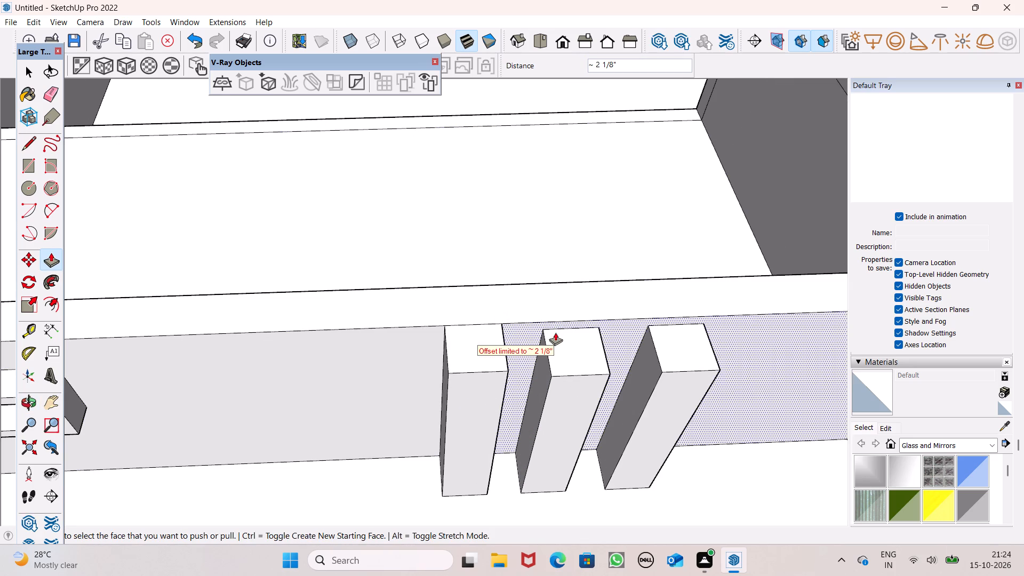
left_click_drag(565, 350, 552, 309)
left_click_drag(665, 349, 650, 314)
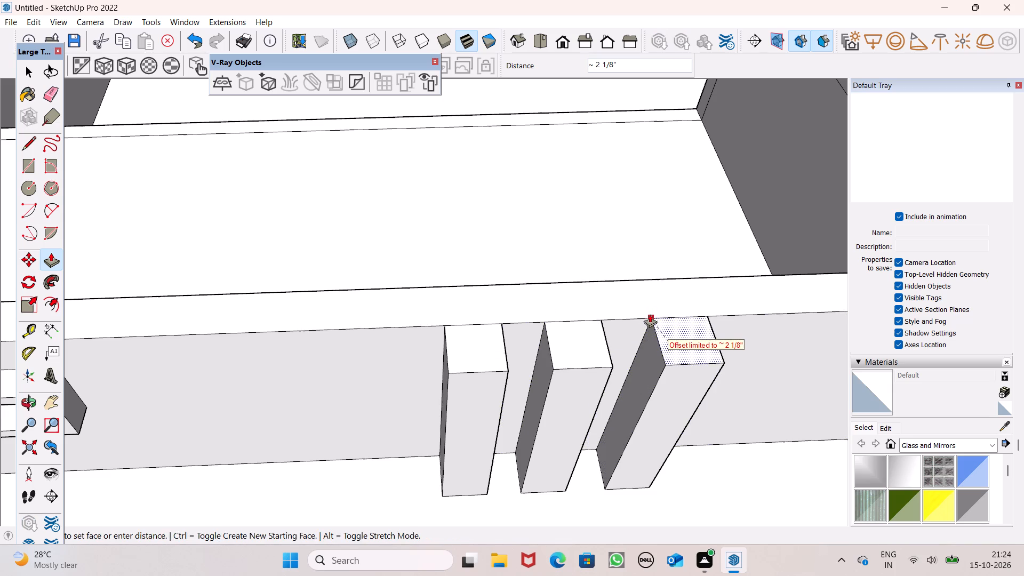
left_click_drag(650, 314, 645, 314)
Push/Pull the lower front roof parapet's top face up by 3".
scroll(651, 292, "down", 9)
scroll(186, 259, "up", 3)
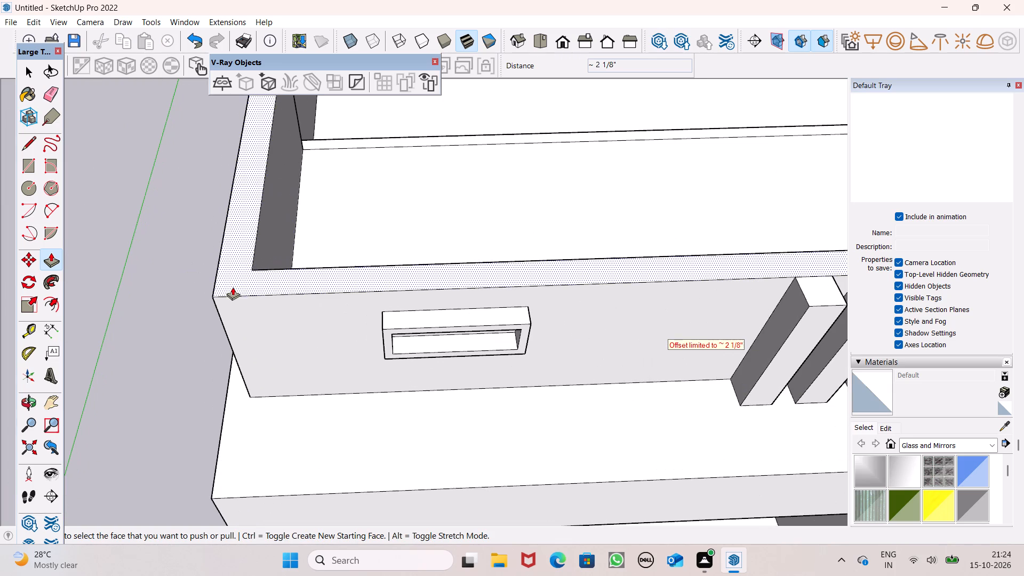
left_click_drag(239, 282, 239, 271)
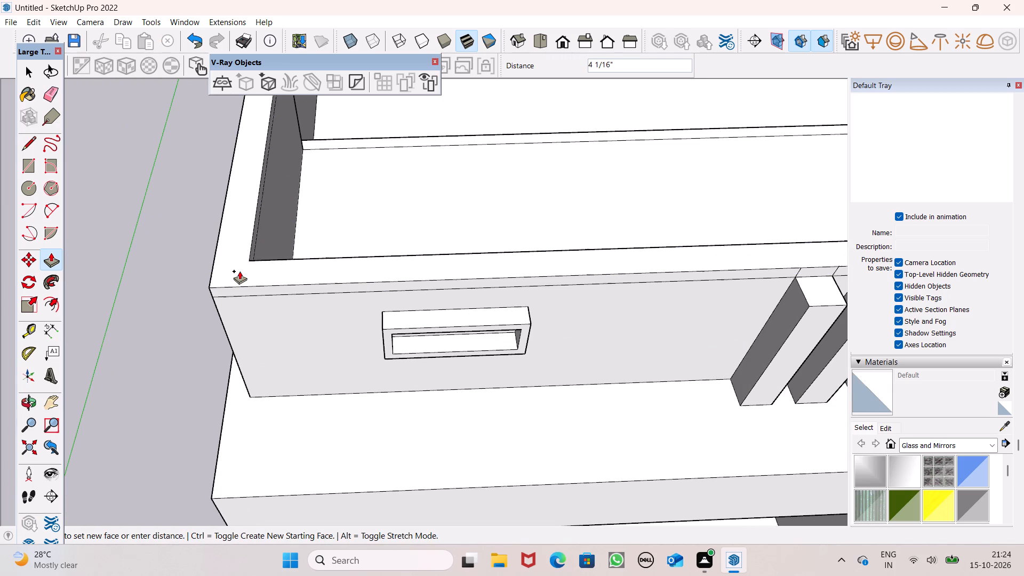
left_click_drag(239, 271, 241, 270)
key("3")
key("shift+quotedbl")
key("Return")
Examine the raised parapet, its frame and its vertical strips from several angles.
scroll(244, 274, "down", 5)
middle_click_drag(434, 317, 440, 203)
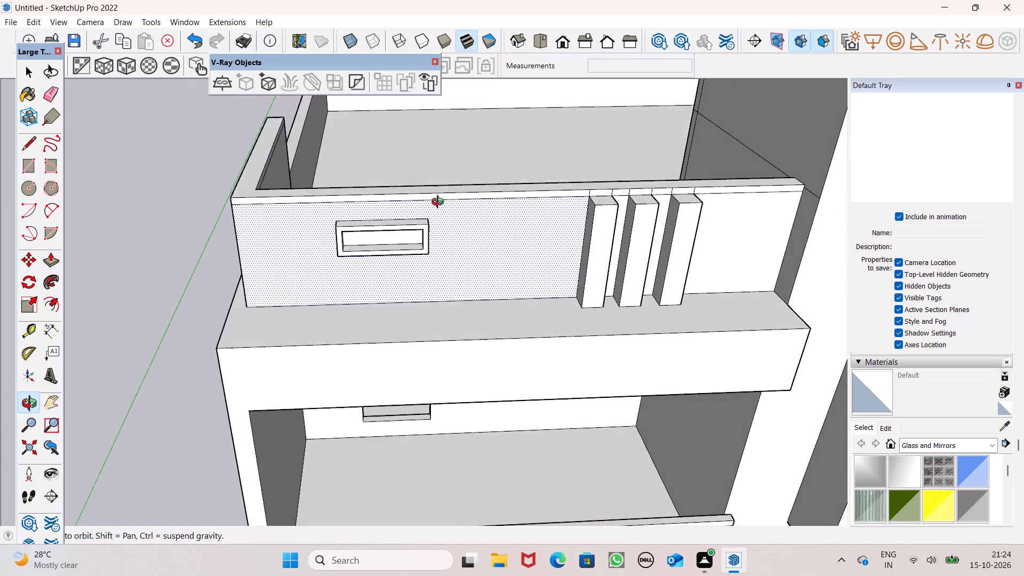
middle_click_drag(440, 203, 446, 193)
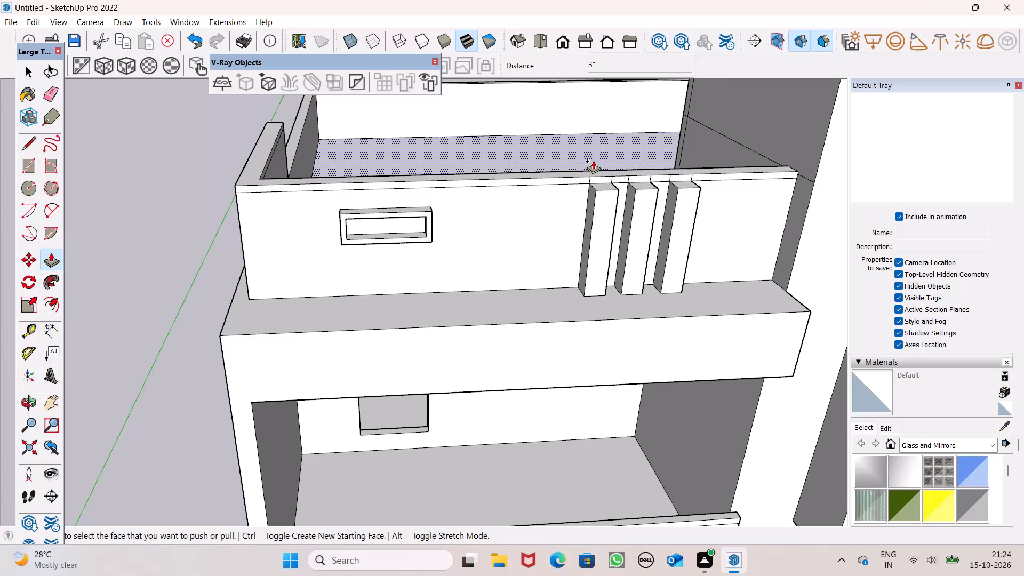
scroll(499, 219, "down", 10)
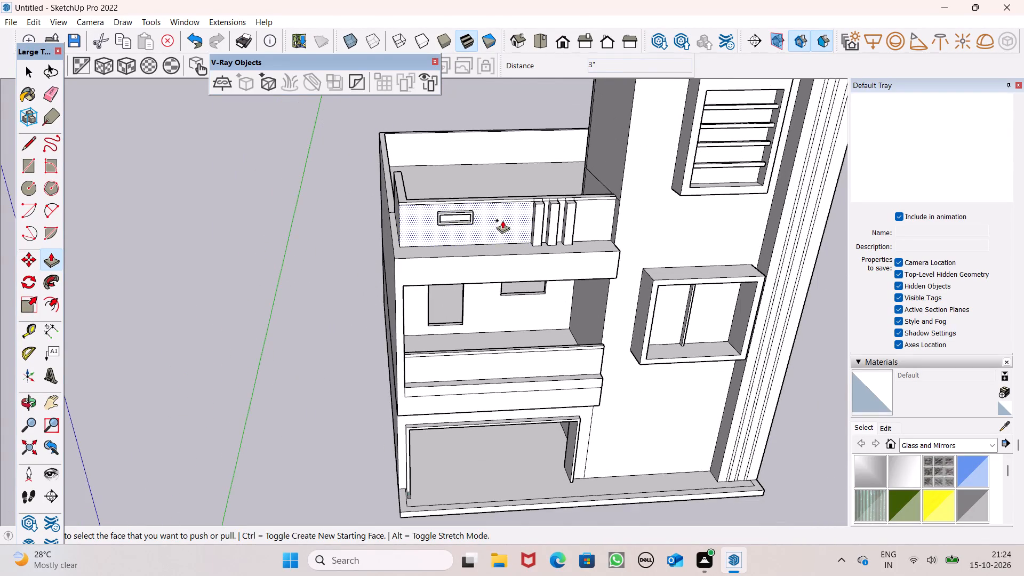
middle_click_drag(501, 221, 662, 209)
scroll(543, 174, "up", 8)
scroll(463, 187, "down", 2)
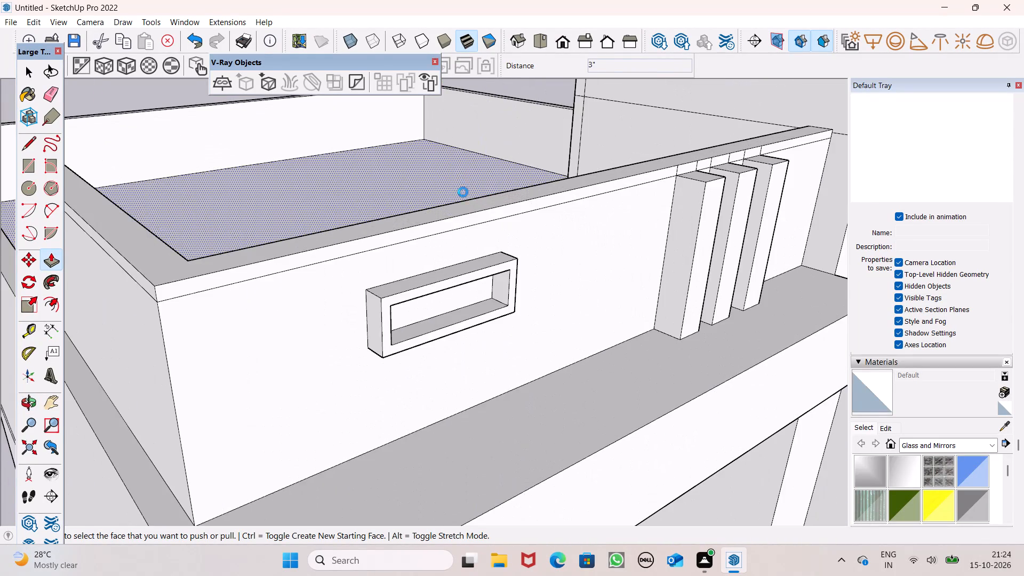
scroll(463, 192, "down", 2)
scroll(507, 213, "down", 1)
middle_click_drag(517, 221, 511, 239)
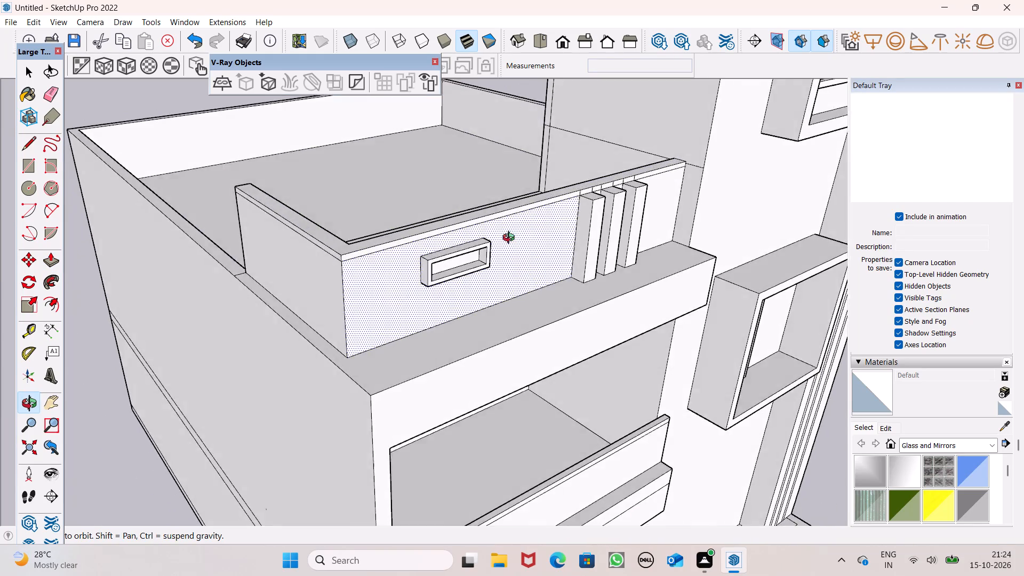
middle_click_drag(511, 239, 331, 259)
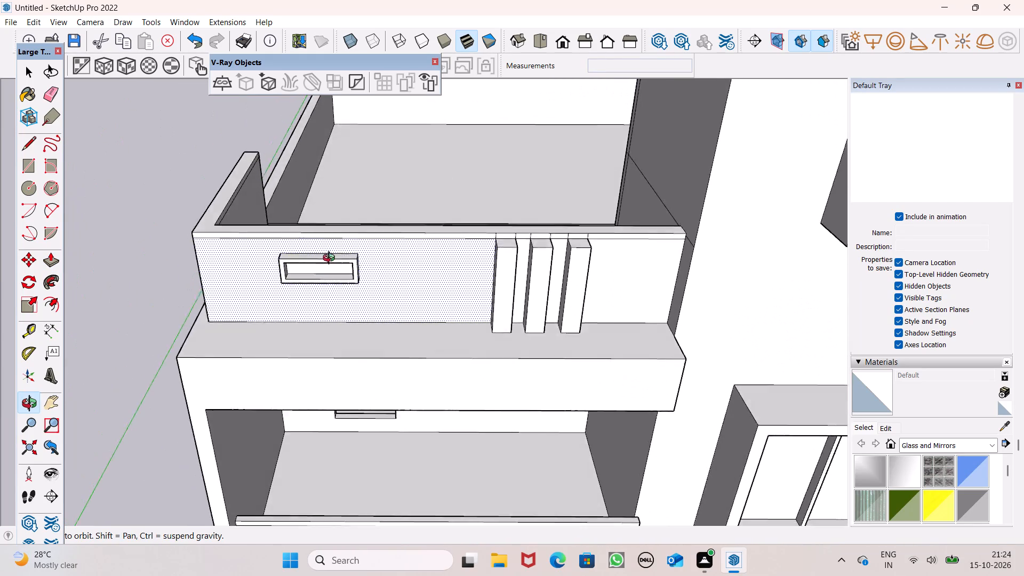
middle_click_drag(331, 259, 332, 257)
Push/Pull the small faces above the three strips outward about 9 9/16", flush with the strips' front faces.
scroll(331, 259, "up", 7)
scroll(586, 218, "up", 4)
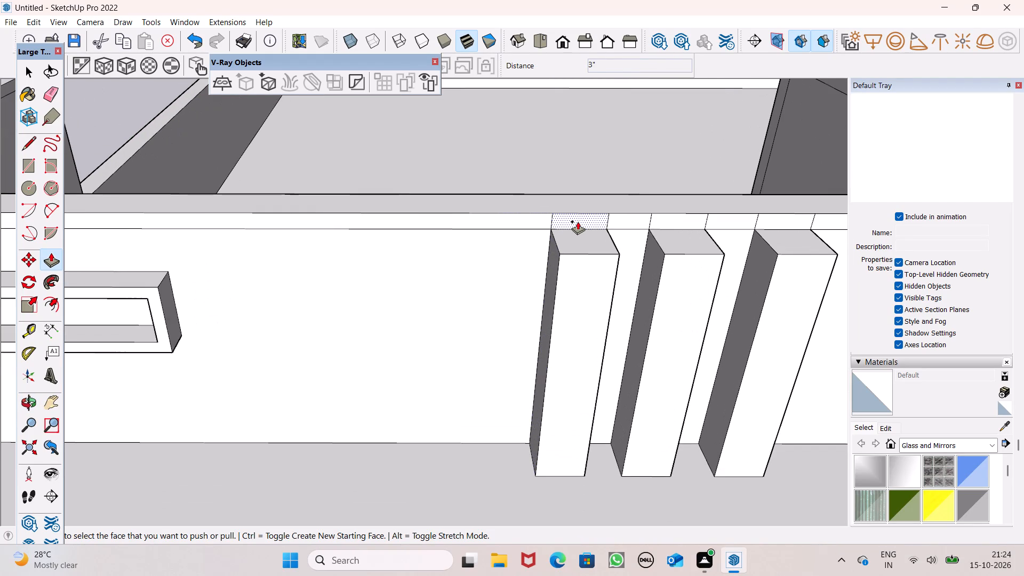
left_click_drag(578, 221, 562, 272)
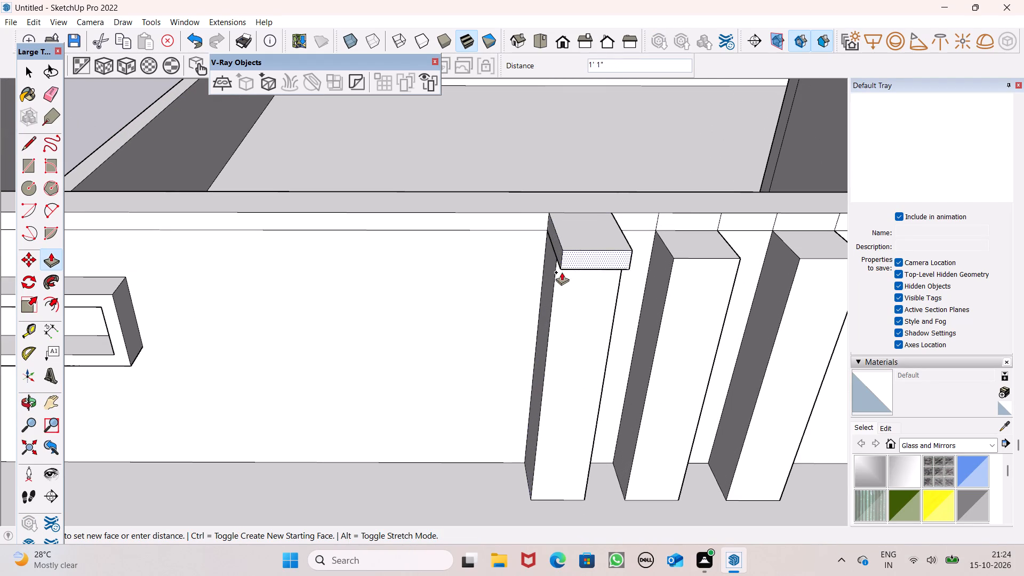
left_click_drag(562, 272, 555, 276)
scroll(521, 231, "down", 4)
left_click_drag(627, 228, 628, 251)
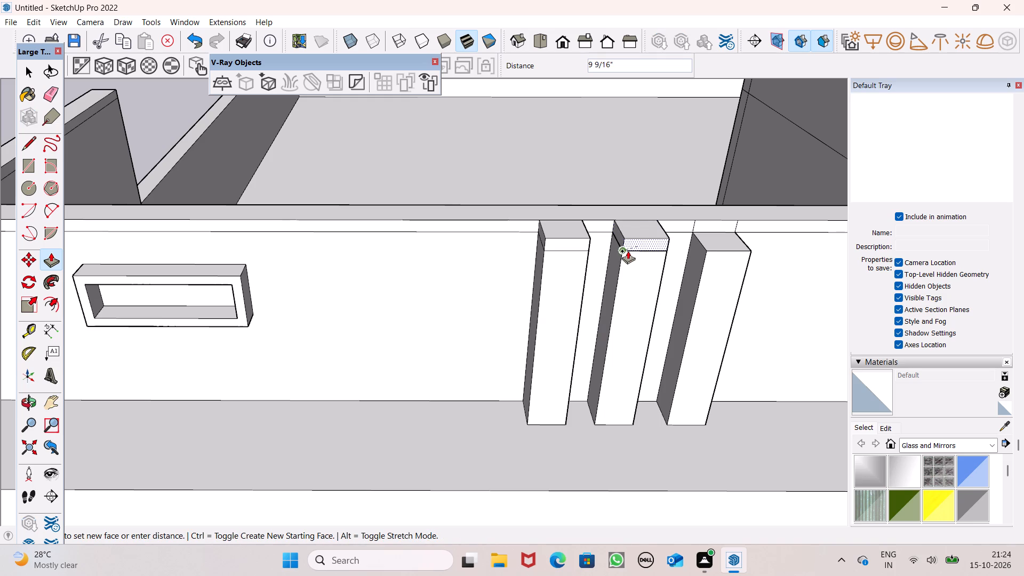
left_click_drag(628, 251, 622, 259)
left_click_drag(710, 227, 707, 260)
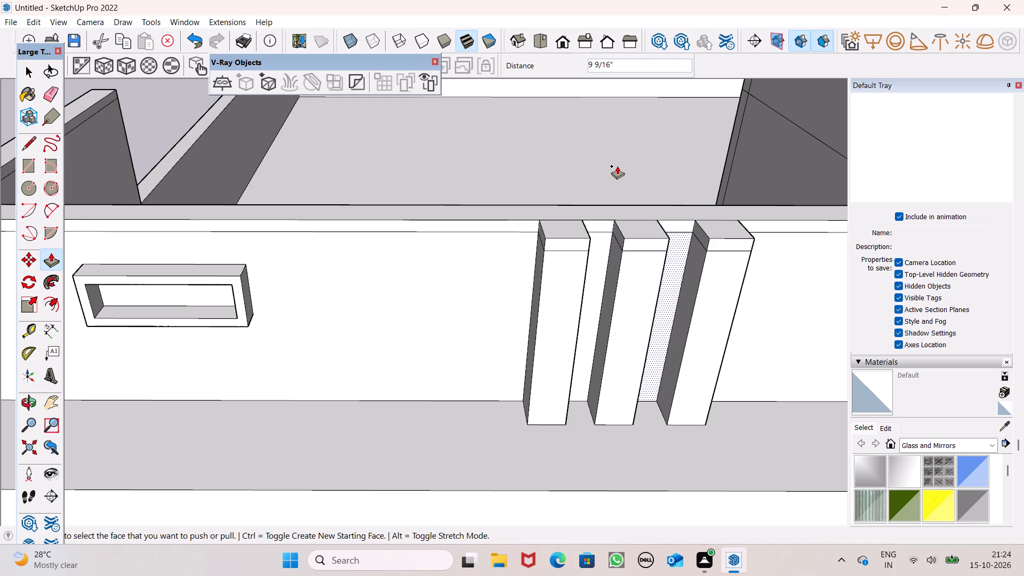
Examine the whole house from several angles and distances, from the front, side and above.
scroll(617, 166, "down", 7)
middle_click_drag(363, 200, 395, 184)
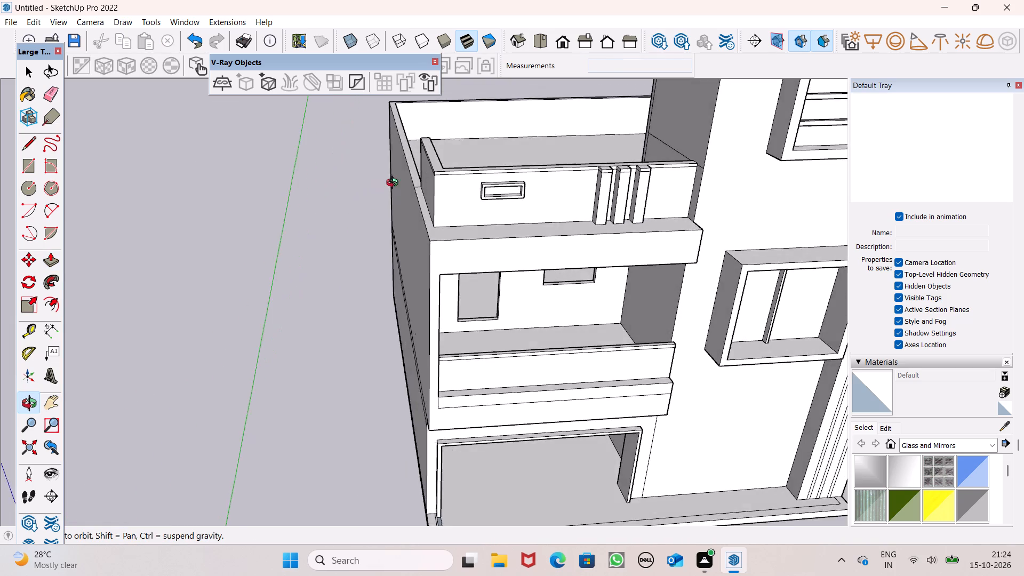
middle_click_drag(395, 184, 462, 171)
key("space")
scroll(265, 189, "down", 3)
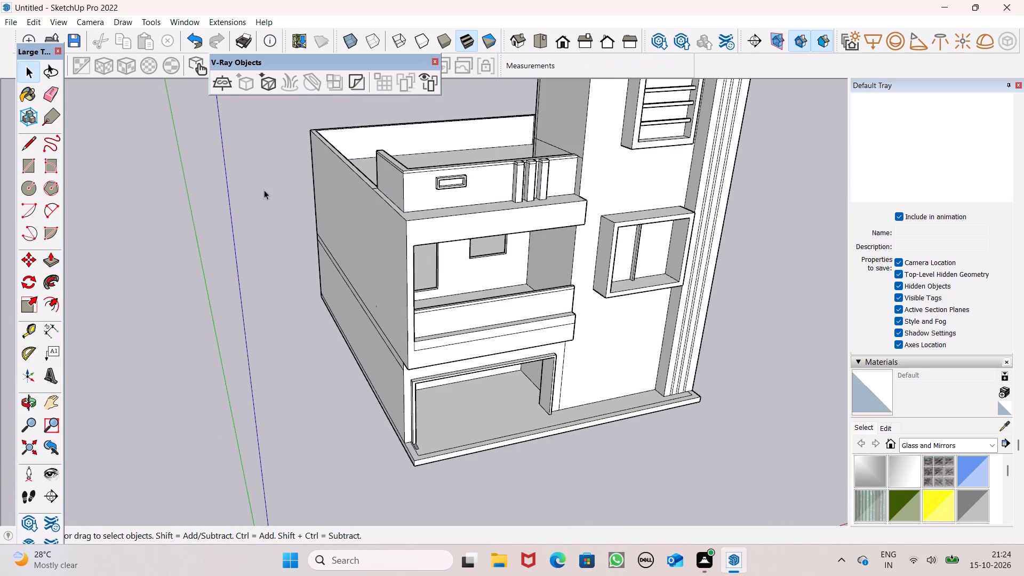
middle_click_drag(405, 206, 274, 190)
scroll(274, 183, "down", 2)
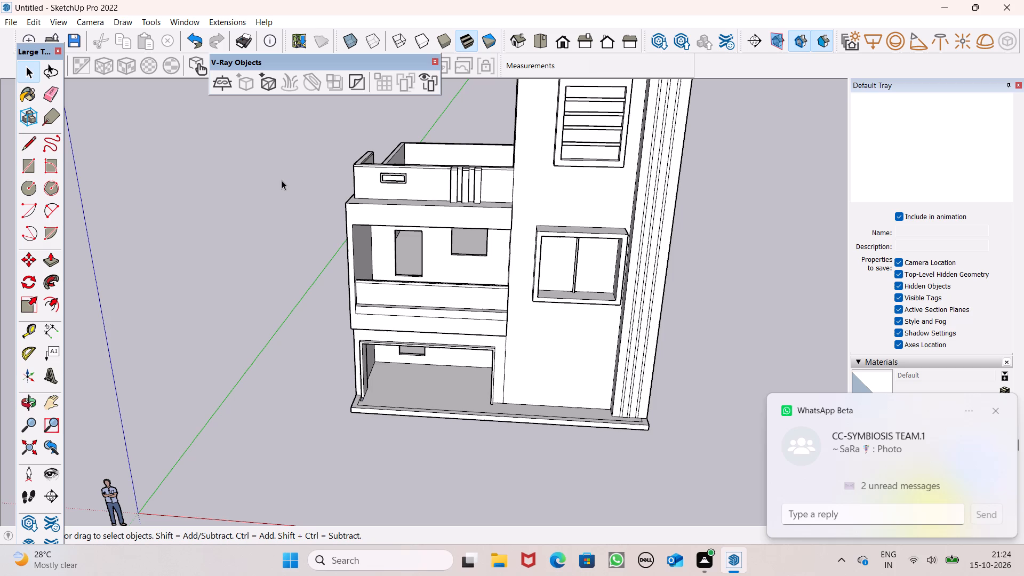
left_click(998, 416)
scroll(542, 293, "down", 3)
scroll(427, 223, "up", 2)
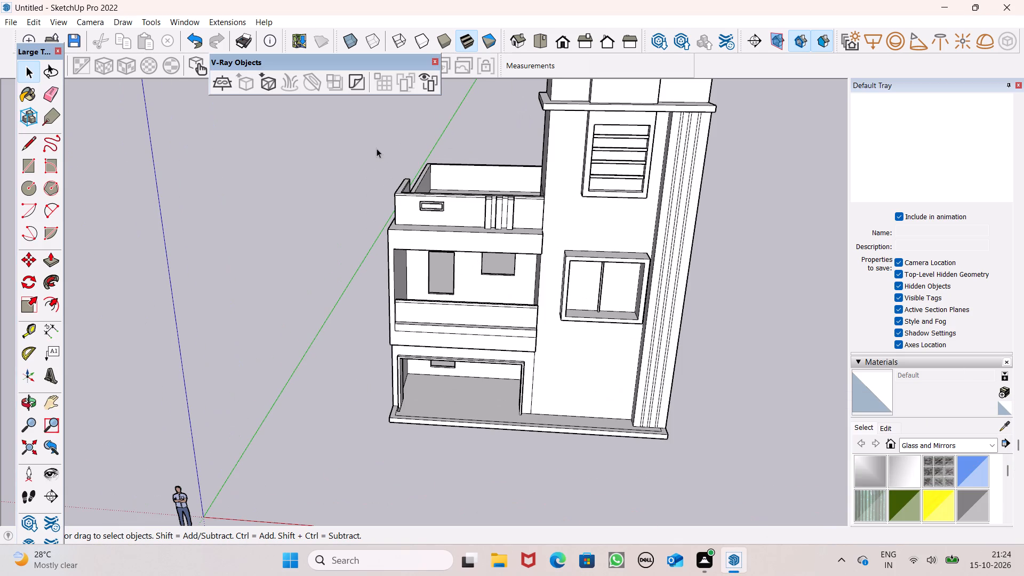
scroll(378, 145, "down", 2)
middle_click_drag(380, 145, 459, 138)
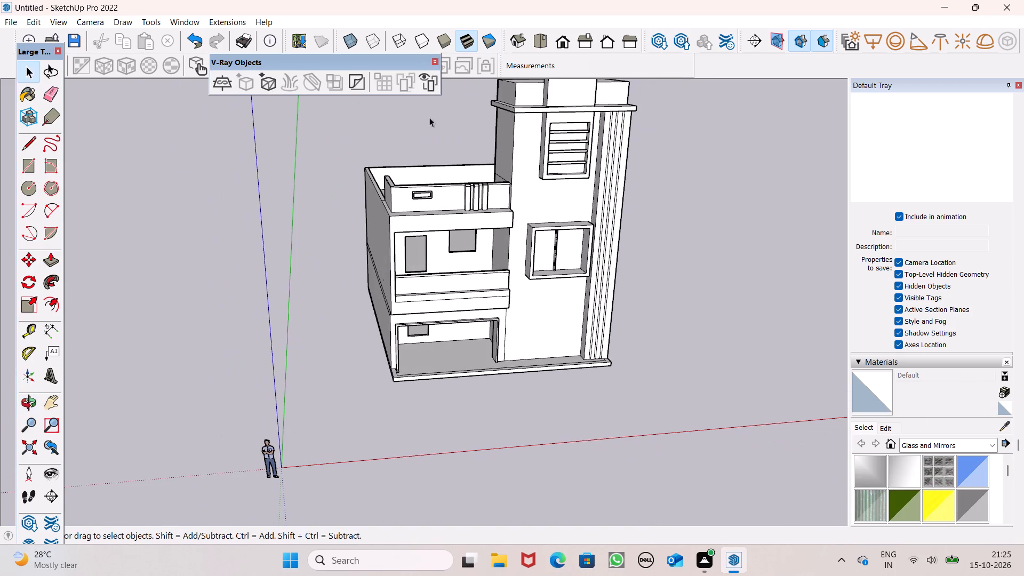
scroll(171, 124, "up", 3)
scroll(570, 158, "up", 2)
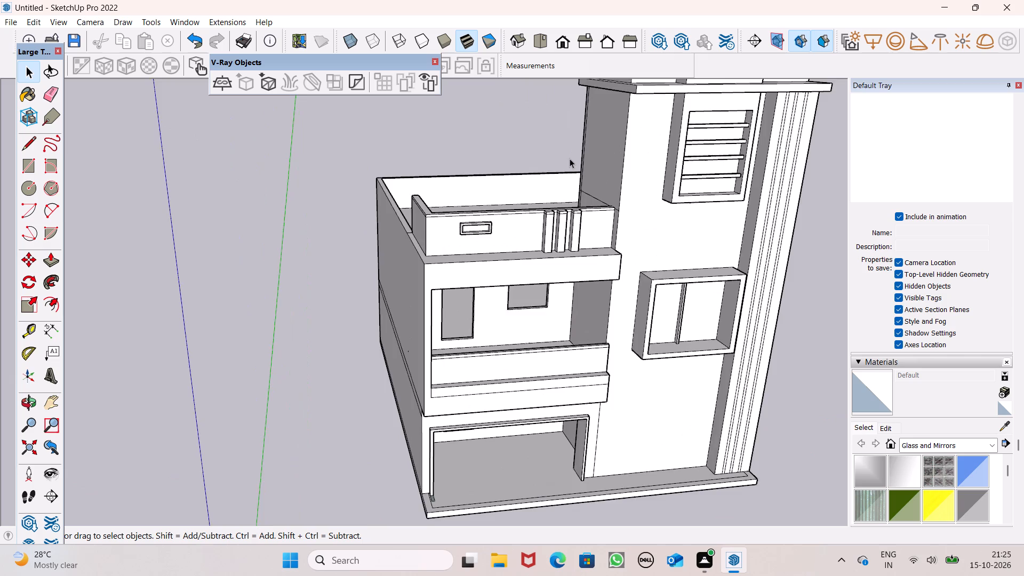
scroll(570, 161, "down", 5)
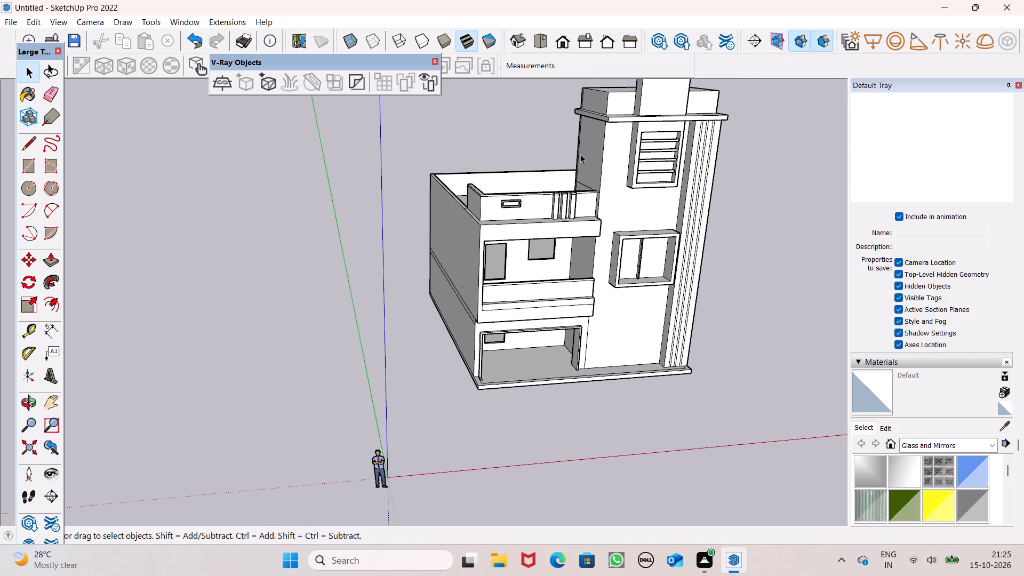
scroll(434, 137, "down", 3)
middle_click_drag(582, 206, 498, 278)
scroll(506, 218, "down", 1)
middle_click_drag(650, 329, 645, 381)
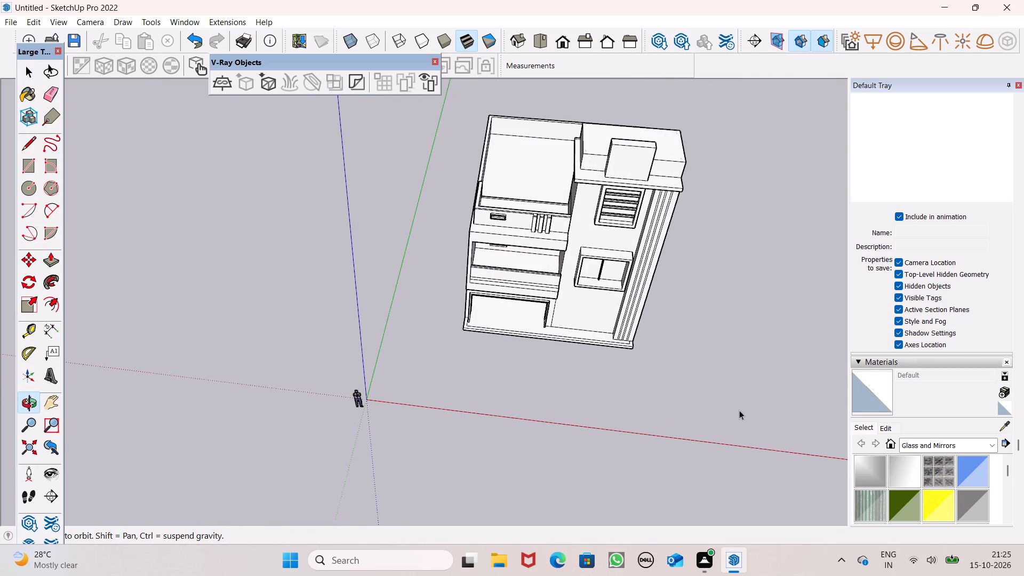
Draw a 9" line across the base slab's front border strip, just past the ground-floor opening toward the tower.
scroll(739, 393, "up", 6)
scroll(600, 310, "up", 8)
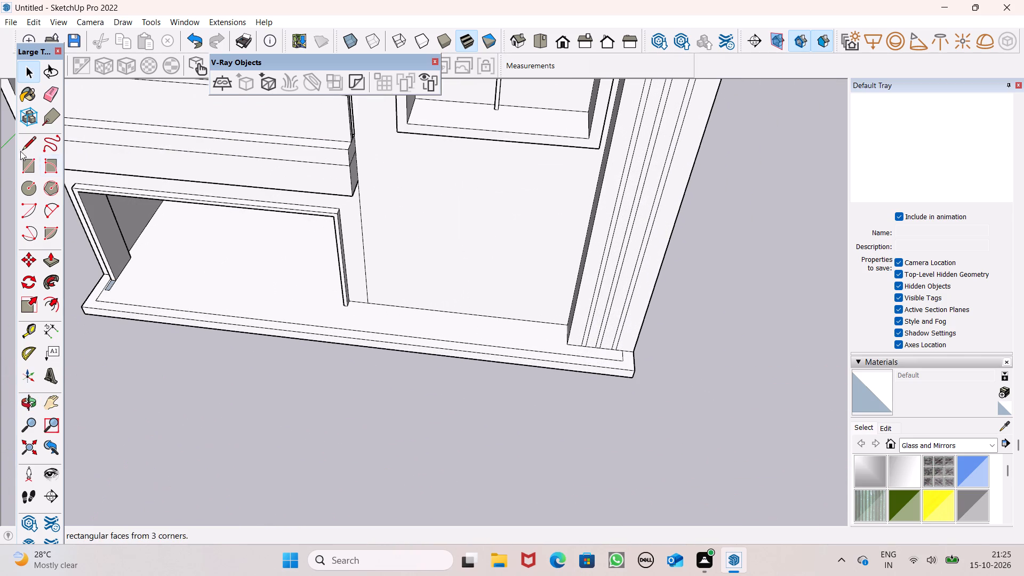
left_click(30, 144)
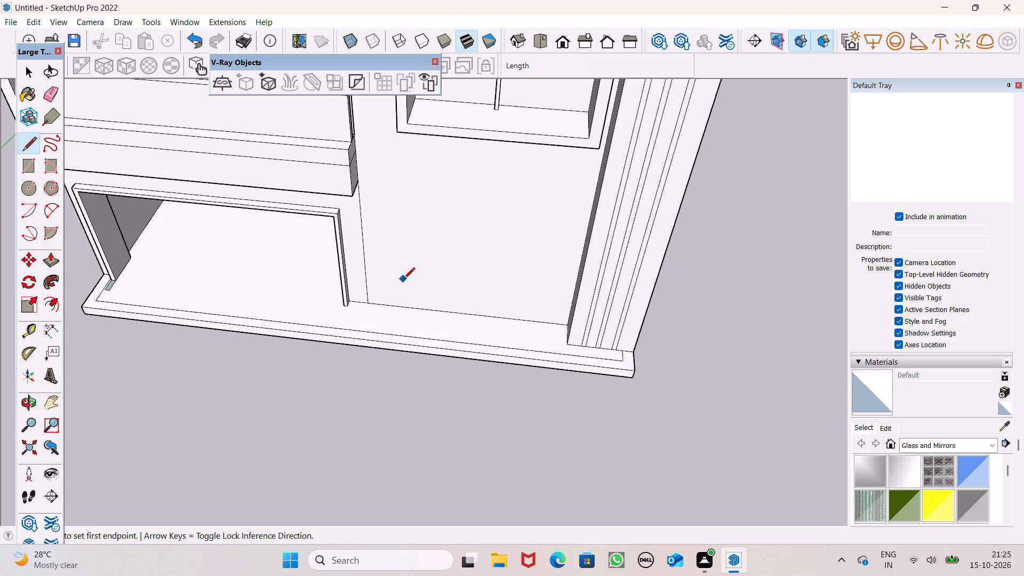
middle_click_drag(510, 339, 580, 437)
scroll(430, 386, "up", 4)
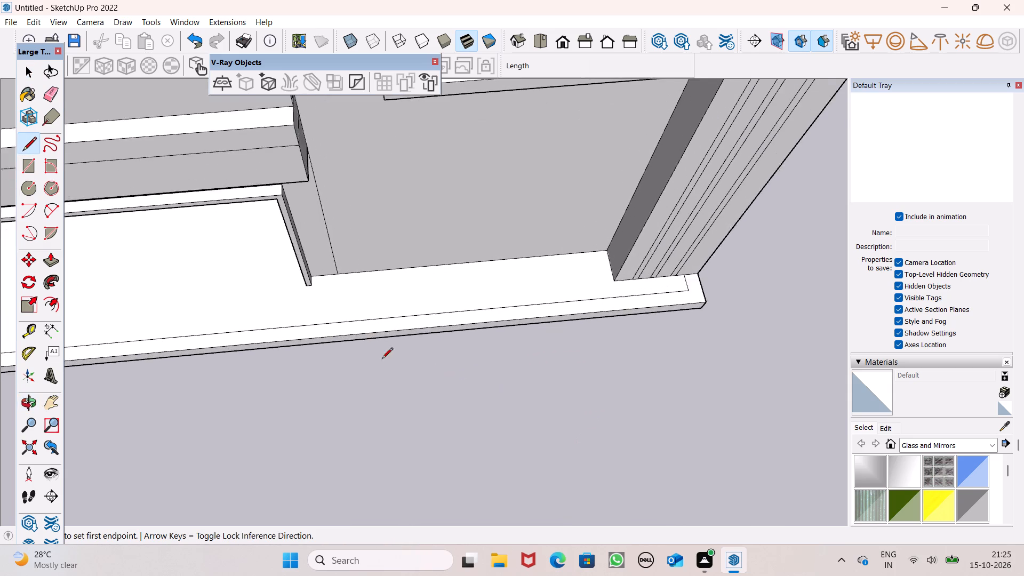
scroll(382, 359, "up", 1)
left_click(309, 322)
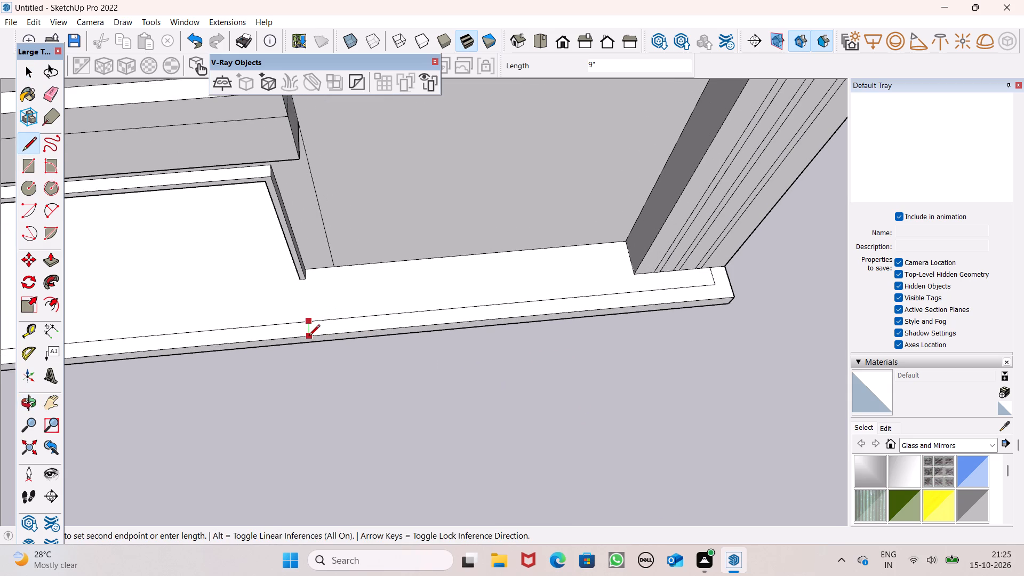
left_click(309, 337)
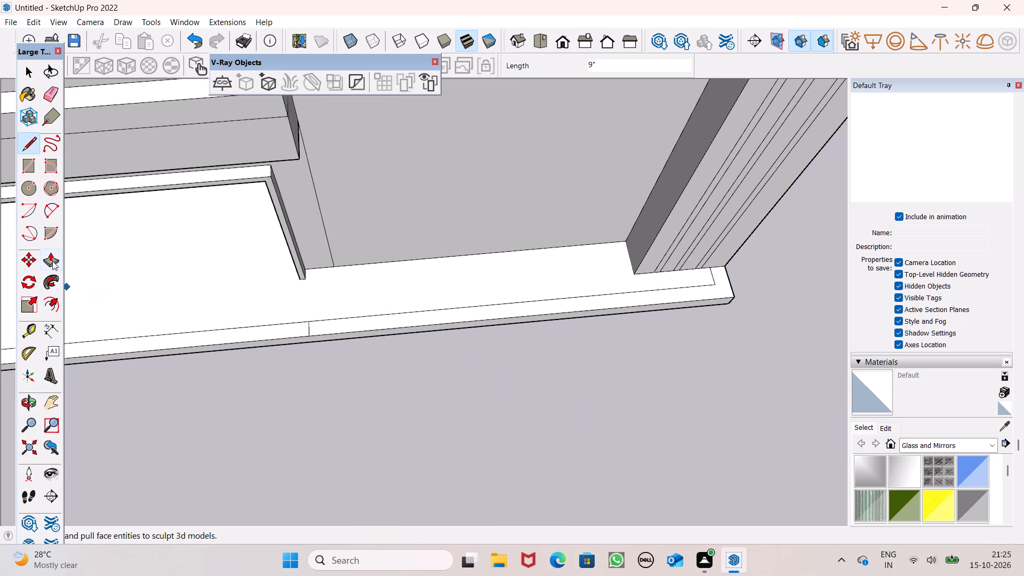
Push/Pull the L-shaped border face in front of the tower up 6' to form a compound wall.
left_click(52, 261)
middle_click_drag(566, 377, 531, 380)
scroll(501, 322, "up", 3)
left_click_drag(489, 319, 487, 313)
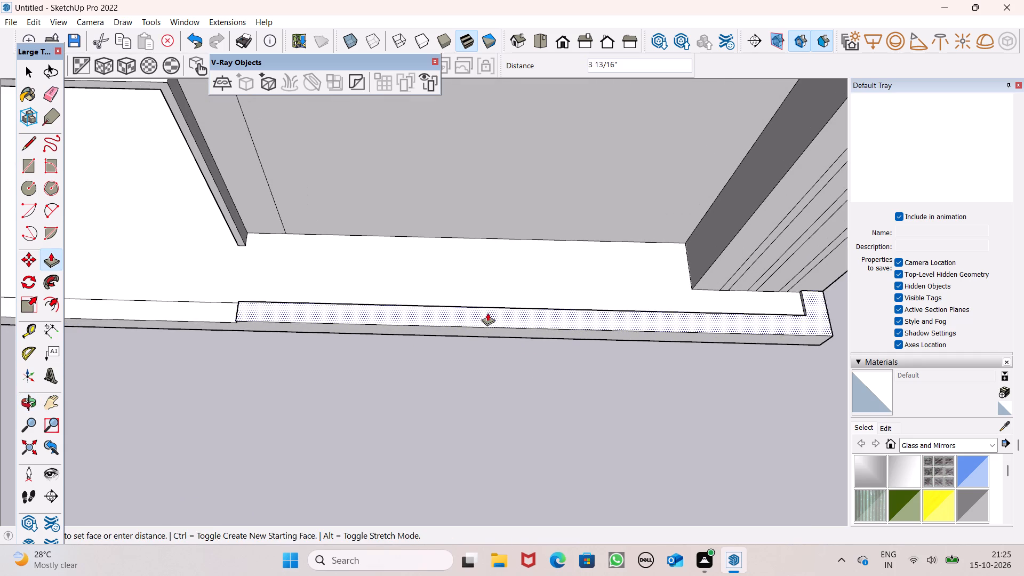
left_click_drag(487, 313, 466, 257)
type("6'")
key("Return")
key("Return")
scroll(466, 271, "down", 5)
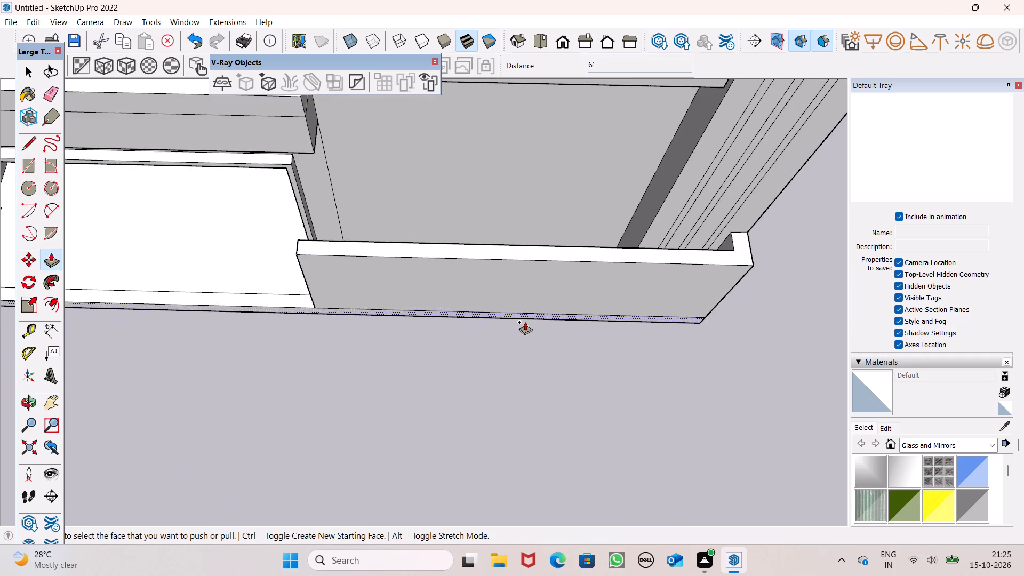
middle_click_drag(525, 322, 489, 166)
scroll(524, 316, "up", 1)
middle_click_drag(507, 234, 526, 165)
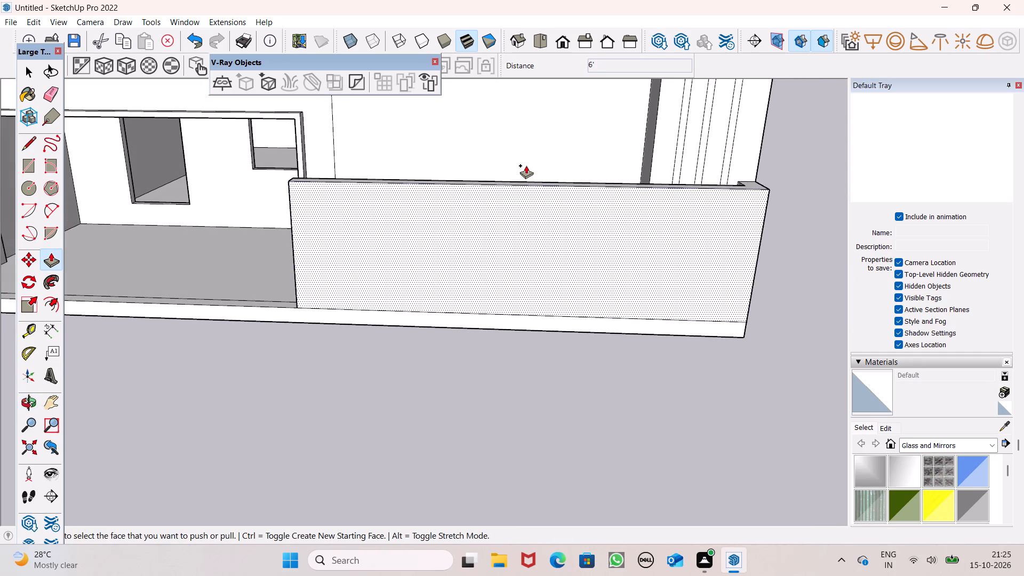
Draw a rectangular outline about 12' 7" by 4' 10" on the compound wall's front face, standing on the wall's base line.
scroll(526, 163, "up", 1)
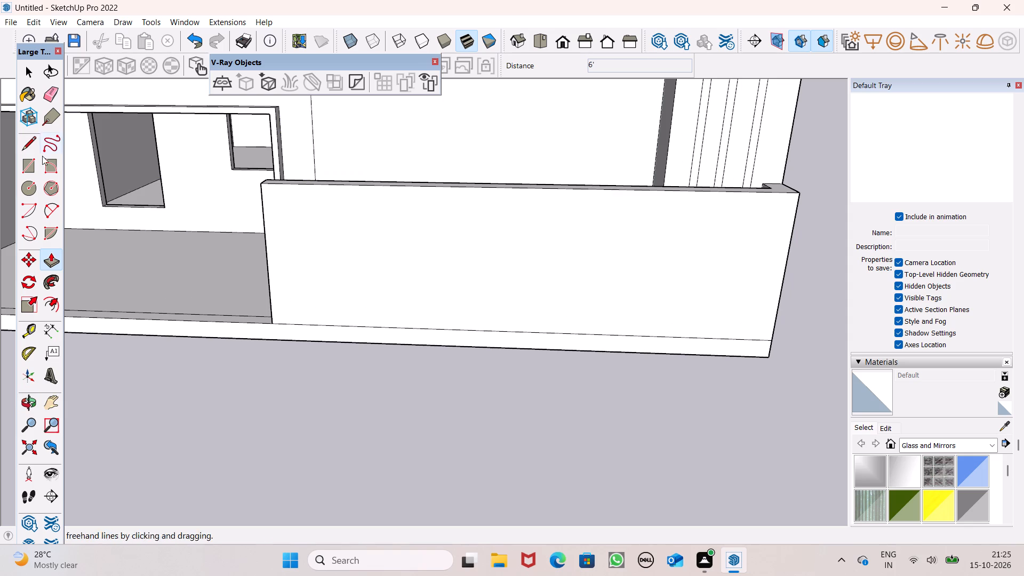
left_click(29, 169)
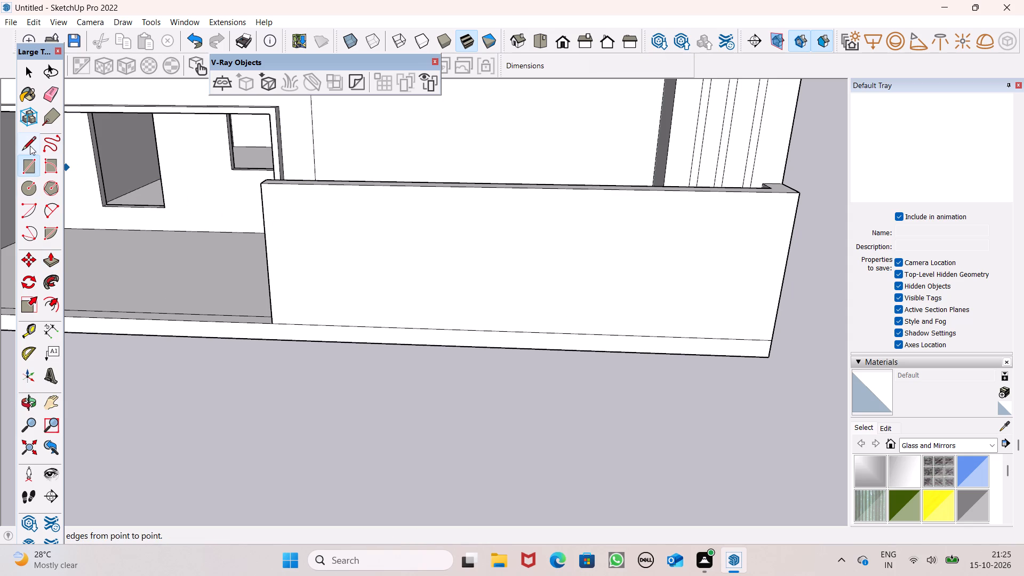
left_click(30, 146)
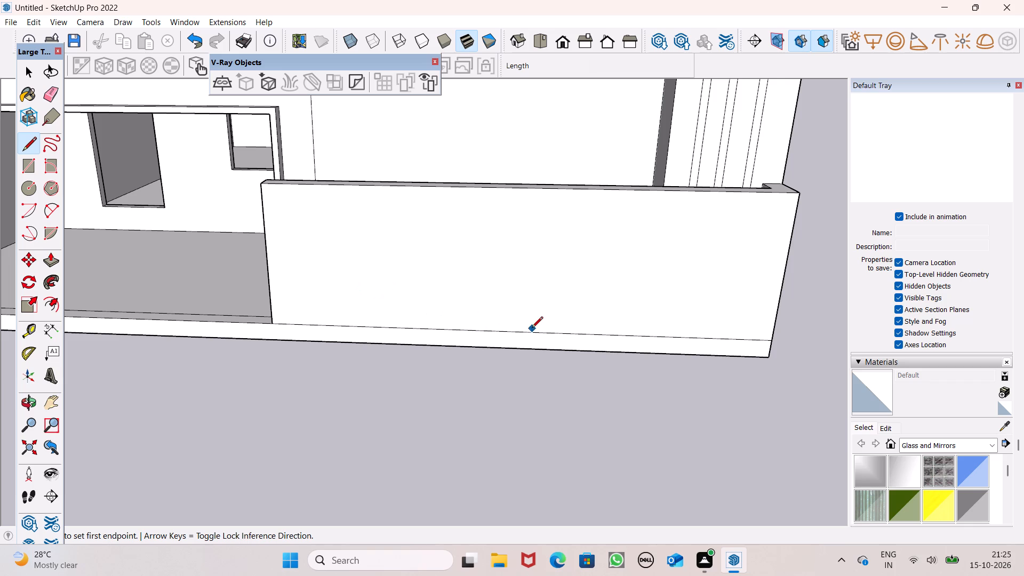
left_click(308, 321)
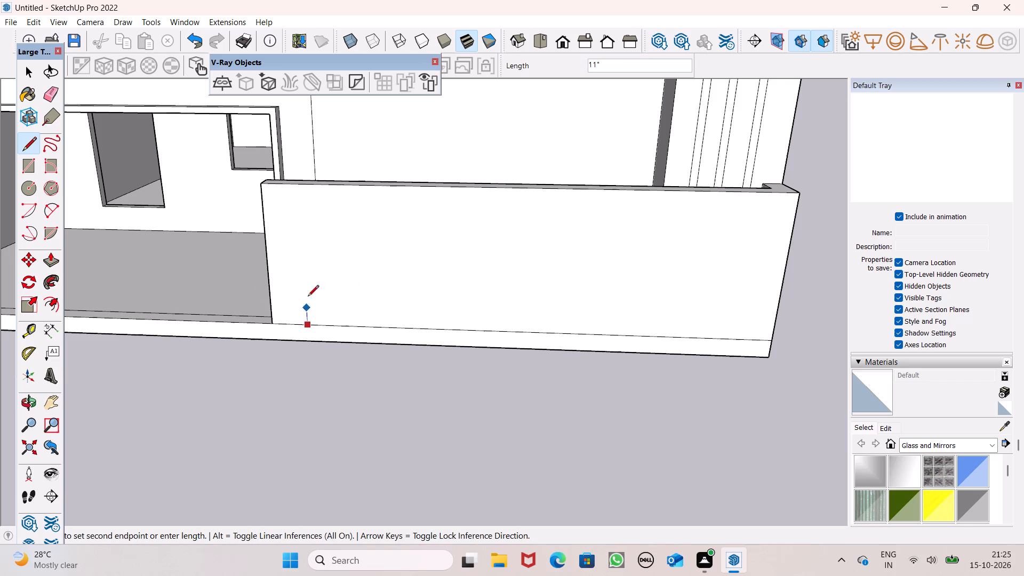
left_click(307, 213)
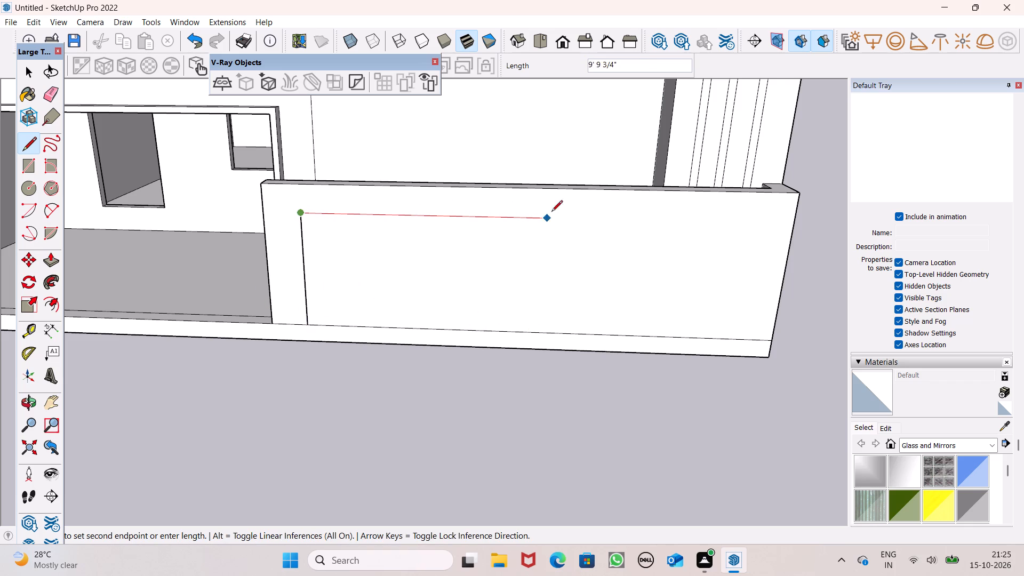
left_click(622, 219)
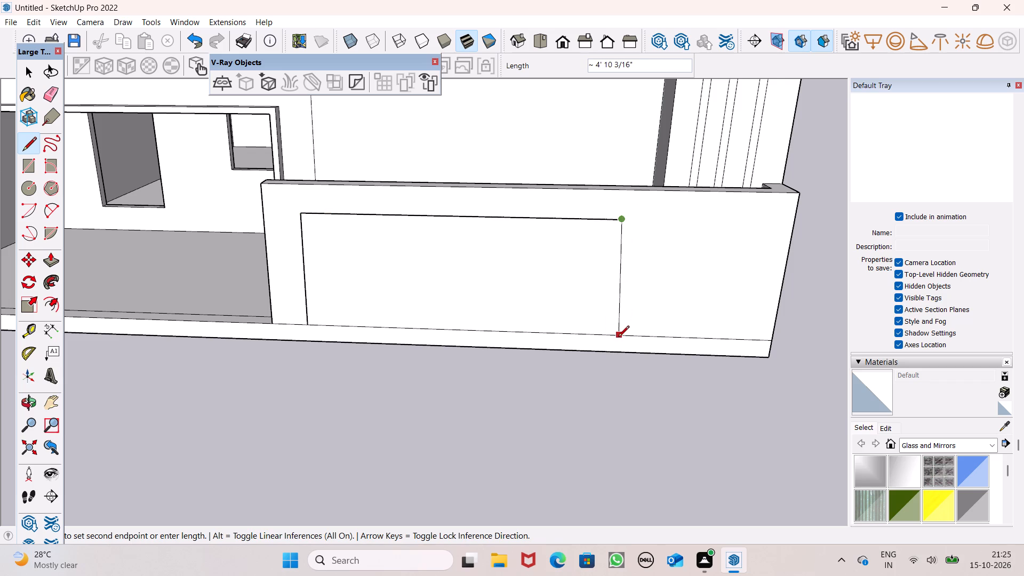
left_click(615, 338)
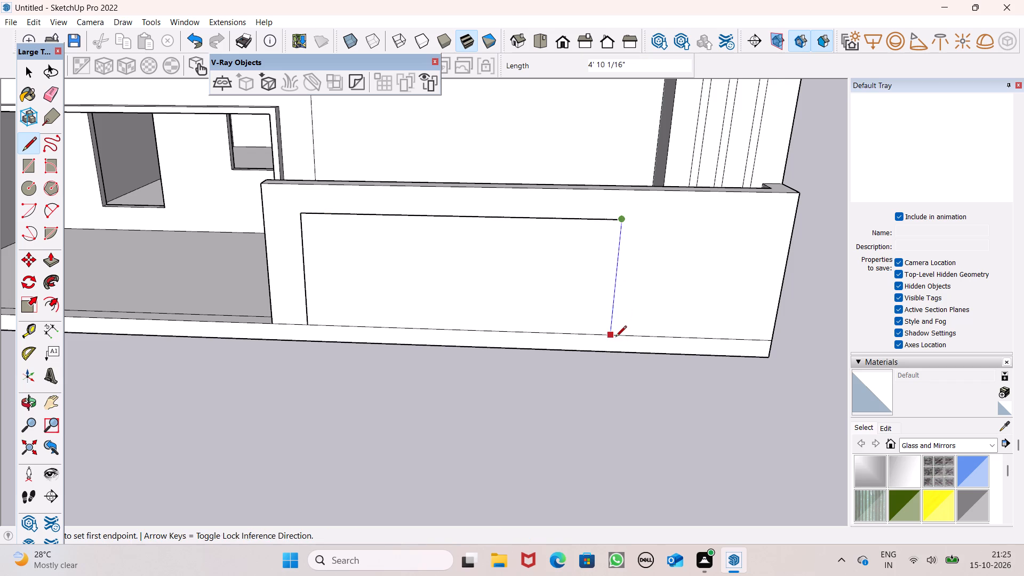
Push/Pull the outlined rectangle on the compound wall's front face inward to form a recessed panel.
left_click(54, 255)
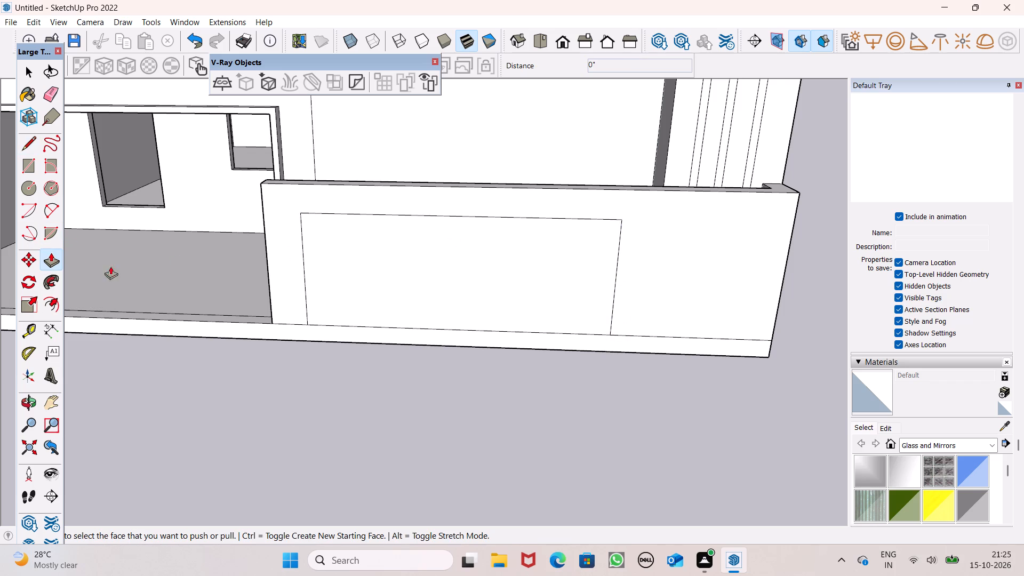
left_click(412, 303)
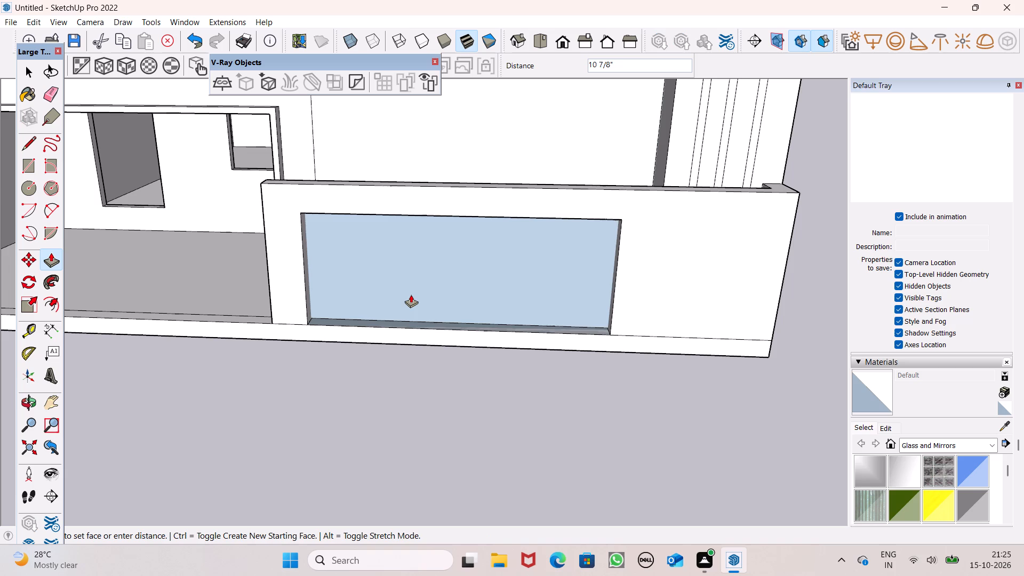
middle_click_drag(418, 321, 398, 386)
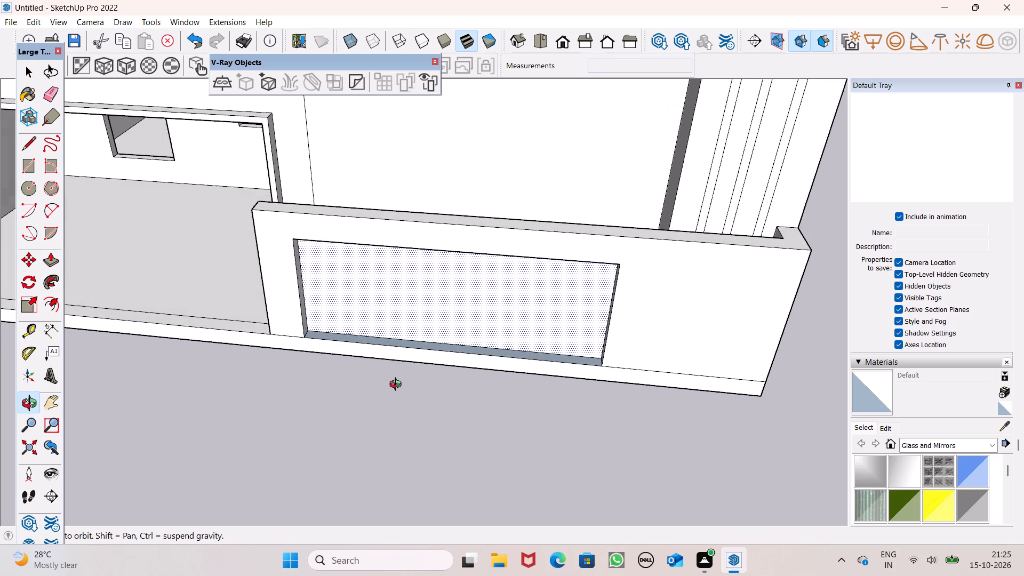
middle_click_drag(398, 386, 397, 385)
scroll(398, 350, "up", 4)
left_click(384, 315)
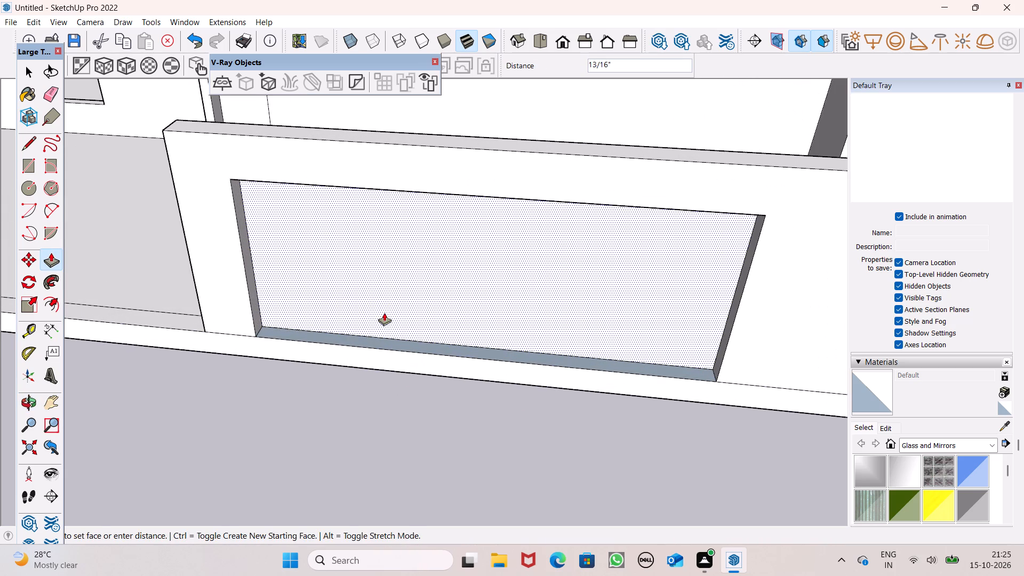
key("space")
key("space")
left_click(260, 438)
Examine the compound wall's recessed panel and the house front from several angles and distances.
scroll(368, 338, "down", 6)
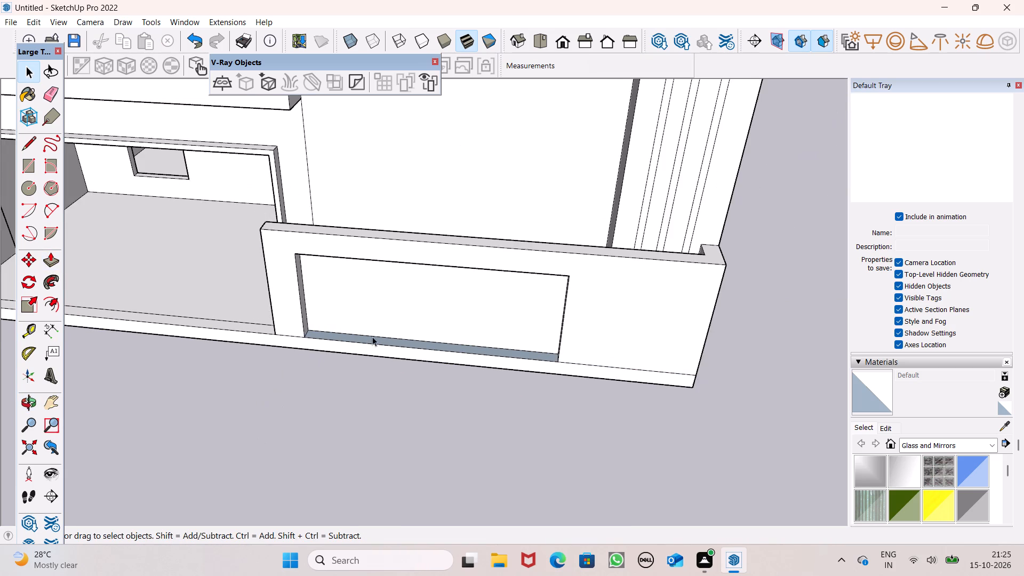
scroll(372, 337, "down", 1)
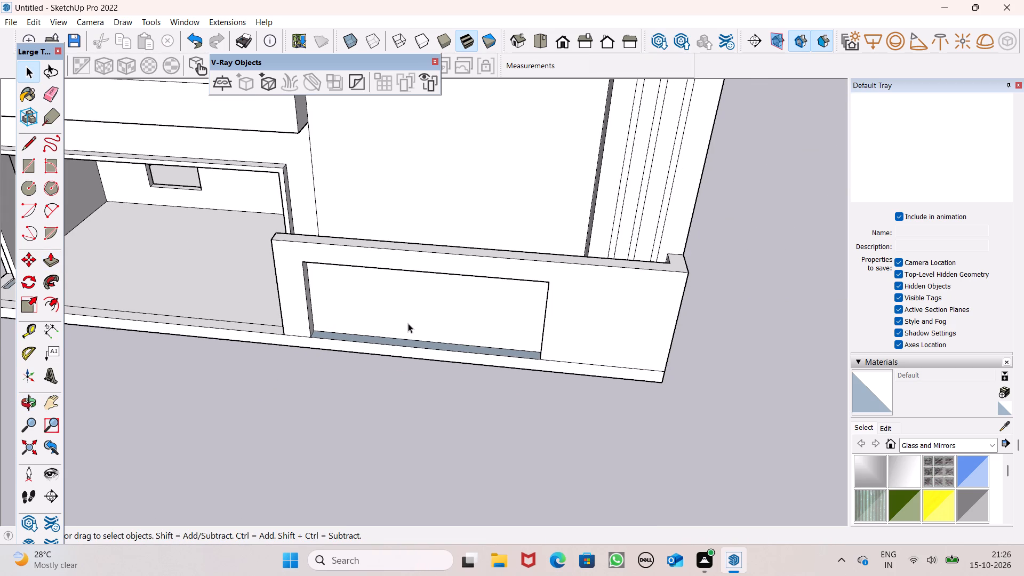
scroll(433, 317, "down", 4)
middle_click_drag(441, 351, 545, 258)
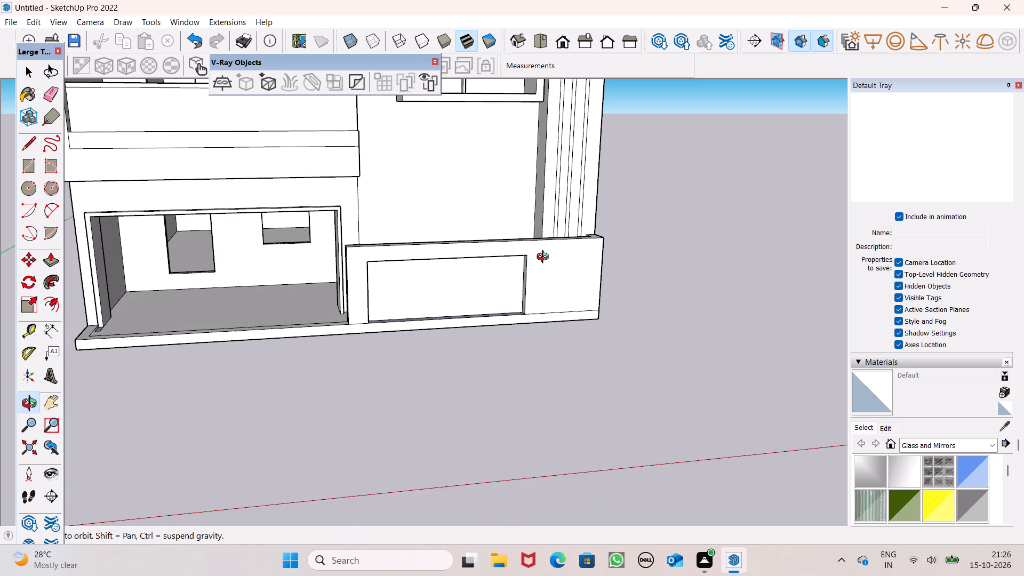
middle_click_drag(545, 258, 543, 274)
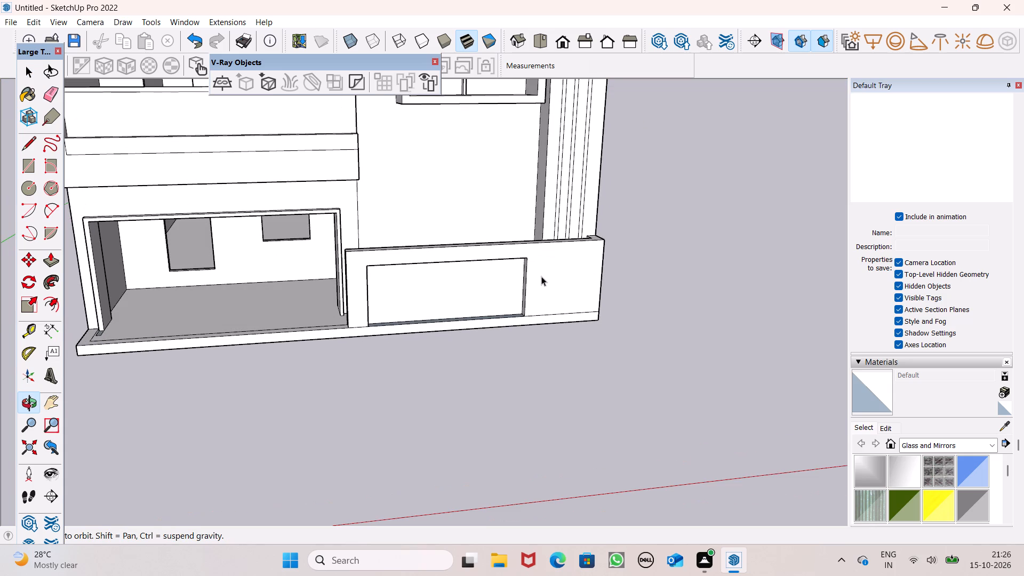
scroll(541, 276, "down", 5)
middle_click_drag(514, 229, 454, 246)
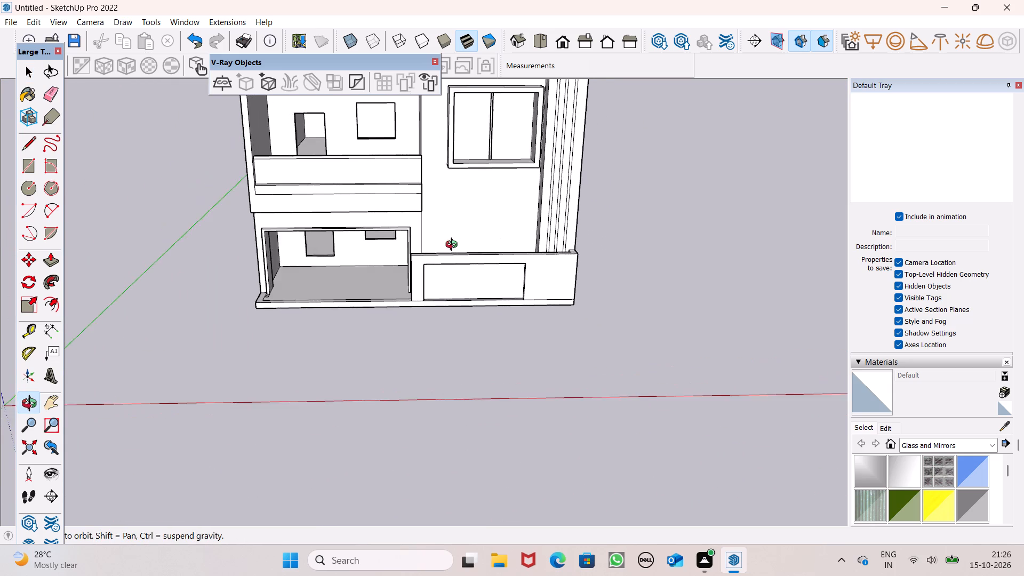
middle_click_drag(454, 246, 453, 246)
scroll(451, 294, "up", 4)
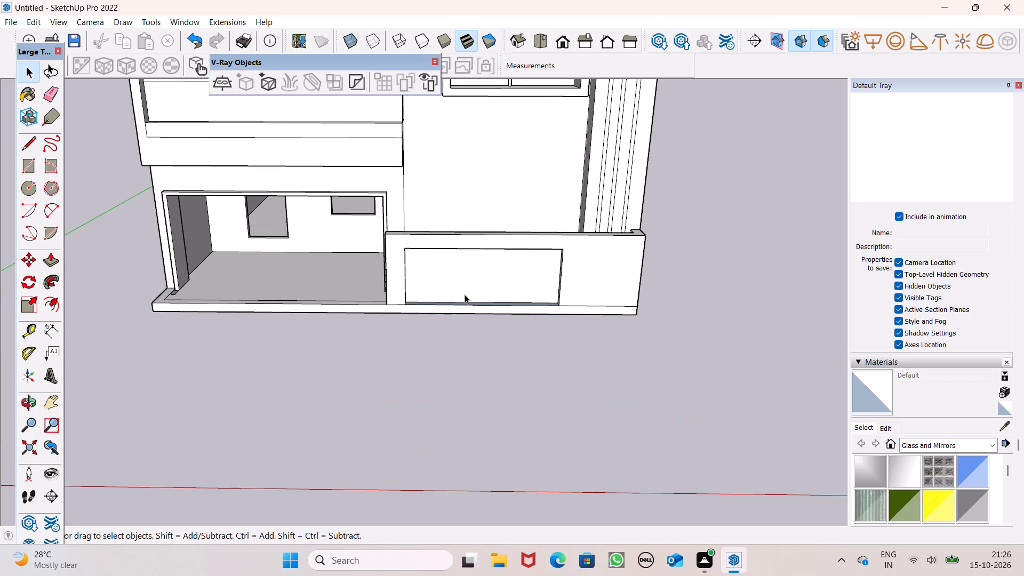
scroll(465, 294, "down", 5)
middle_click_drag(501, 289, 474, 294)
scroll(481, 284, "up", 1)
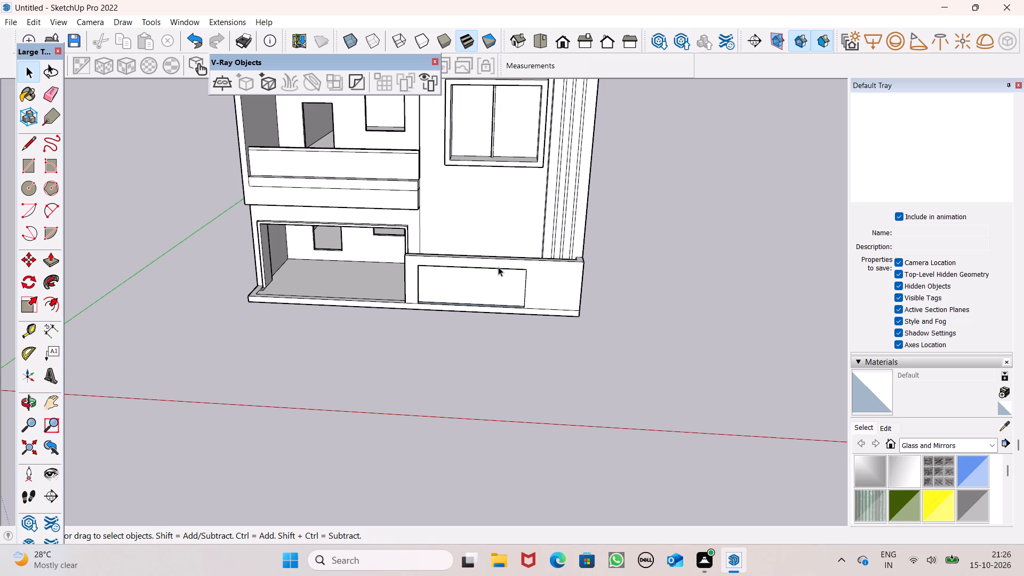
scroll(498, 267, "down", 3)
scroll(414, 287, "up", 2)
scroll(412, 281, "down", 3)
scroll(464, 277, "down", 1)
Draw a freestanding vertical rectangle about 10' 10" by 8' 9" beside the tower end of the house.
left_click(29, 163)
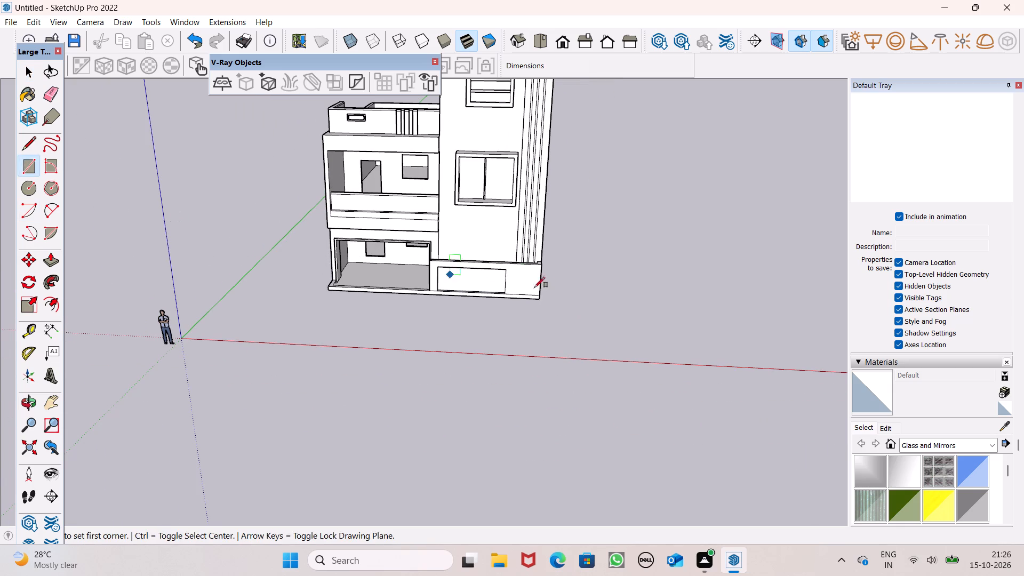
middle_click_drag(653, 345, 651, 253)
left_click(590, 217)
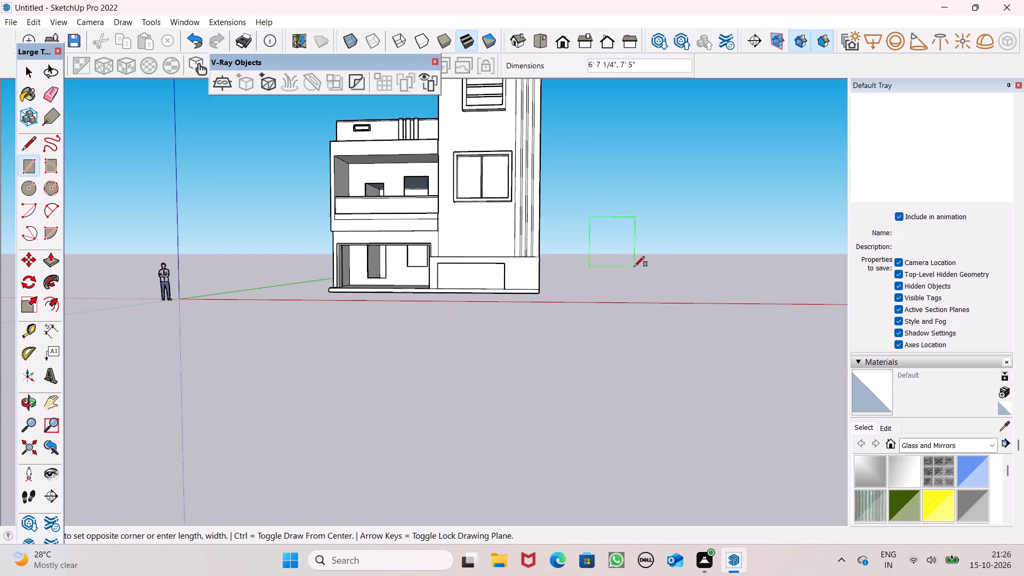
left_click(663, 276)
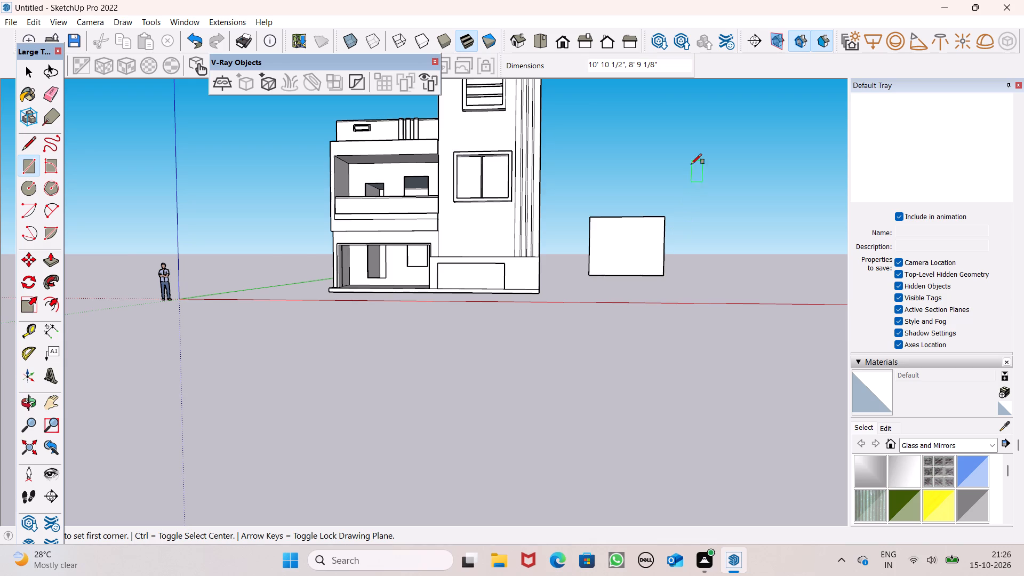
scroll(691, 158, "up", 3)
key("space")
Offset the freestanding rectangle's edges inward to outline a narrow frame border.
left_click(52, 294)
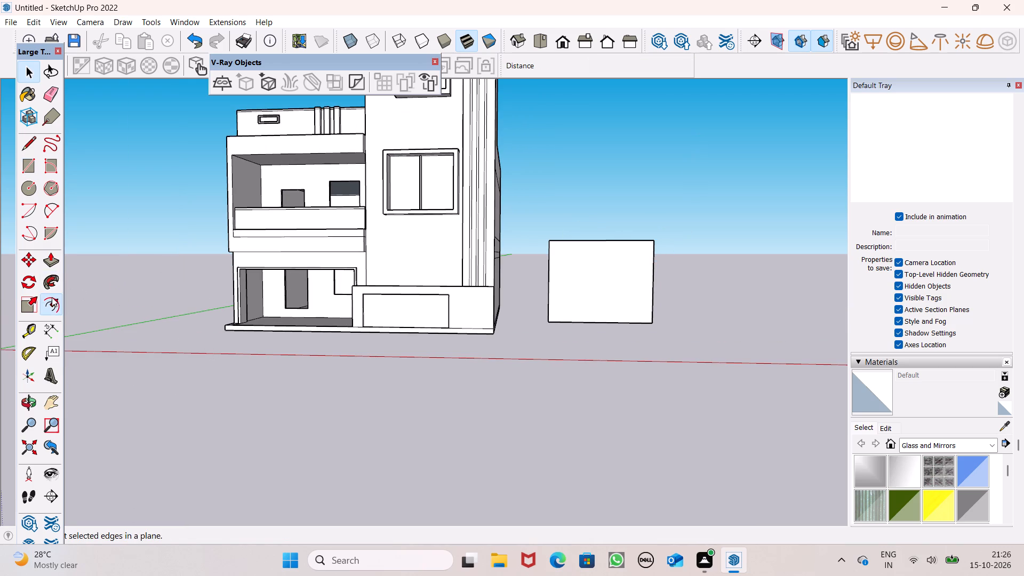
middle_click_drag(617, 291, 611, 378)
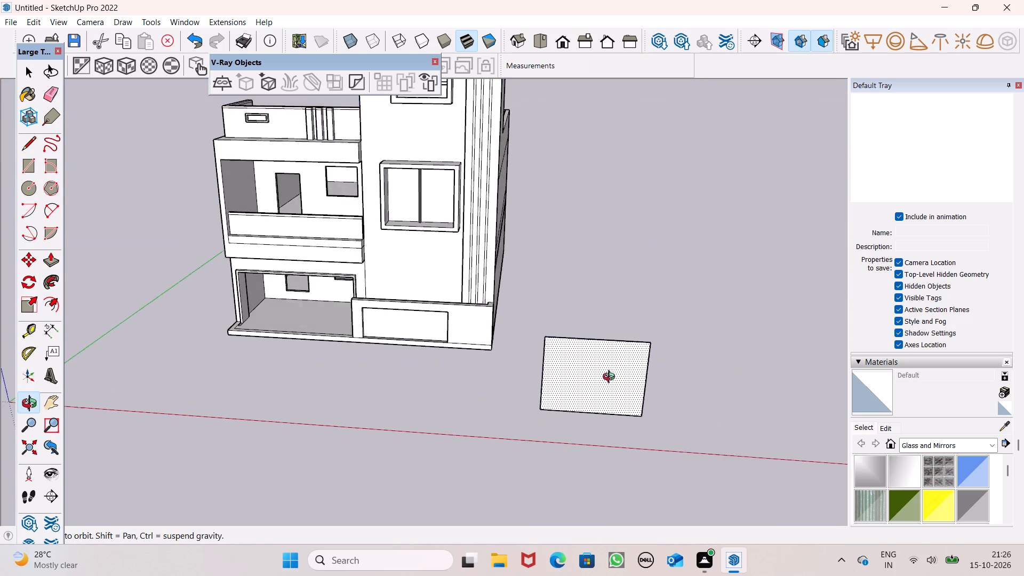
middle_click_drag(611, 378, 610, 379)
scroll(609, 379, "up", 5)
left_click_drag(577, 351, 575, 337)
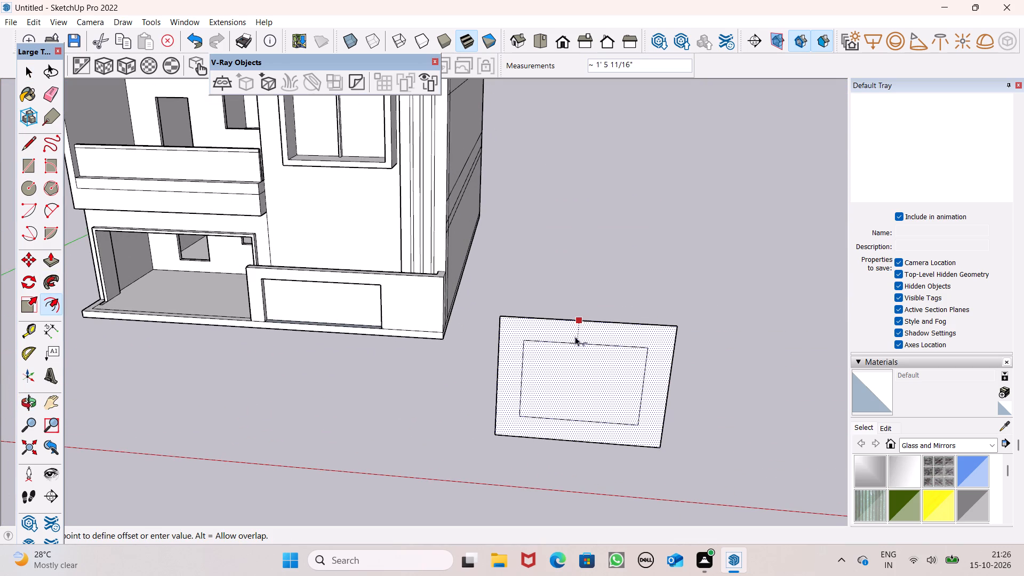
left_click_drag(575, 337, 572, 329)
key("space")
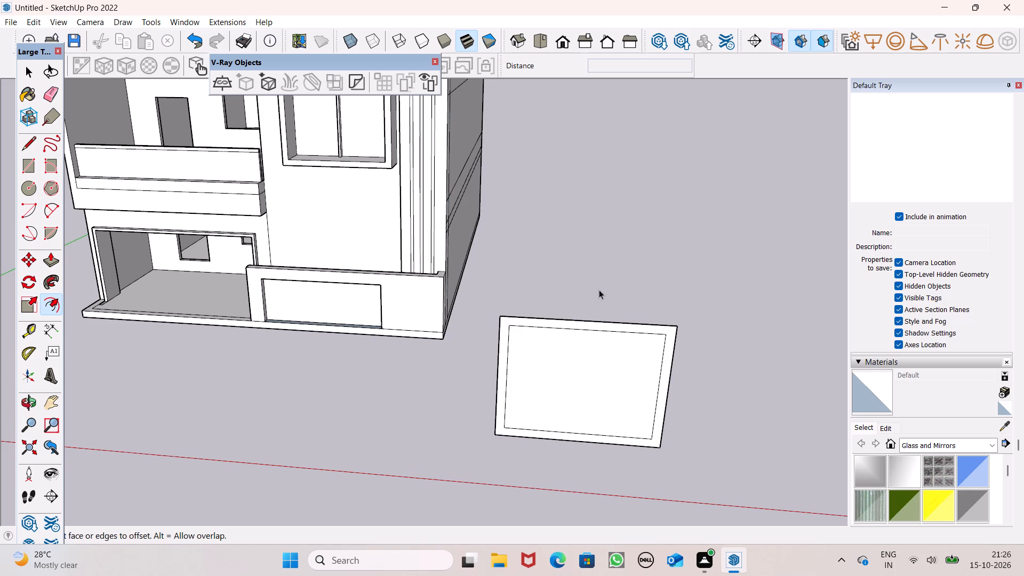
Draw a vertical bar about 8" wide and 7' 7" high across the middle of the frame's inner face.
left_click(31, 167)
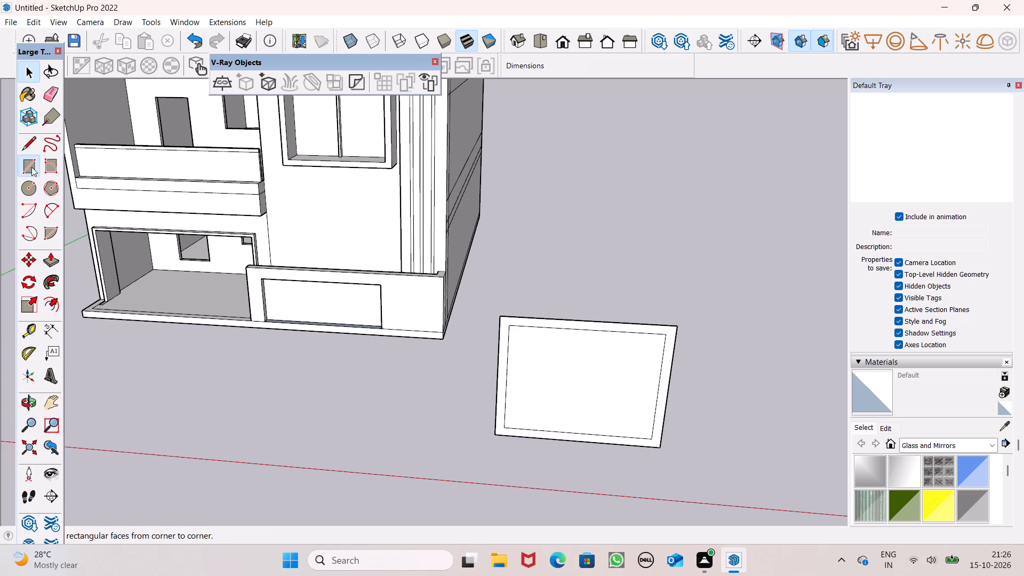
scroll(578, 466, "up", 4)
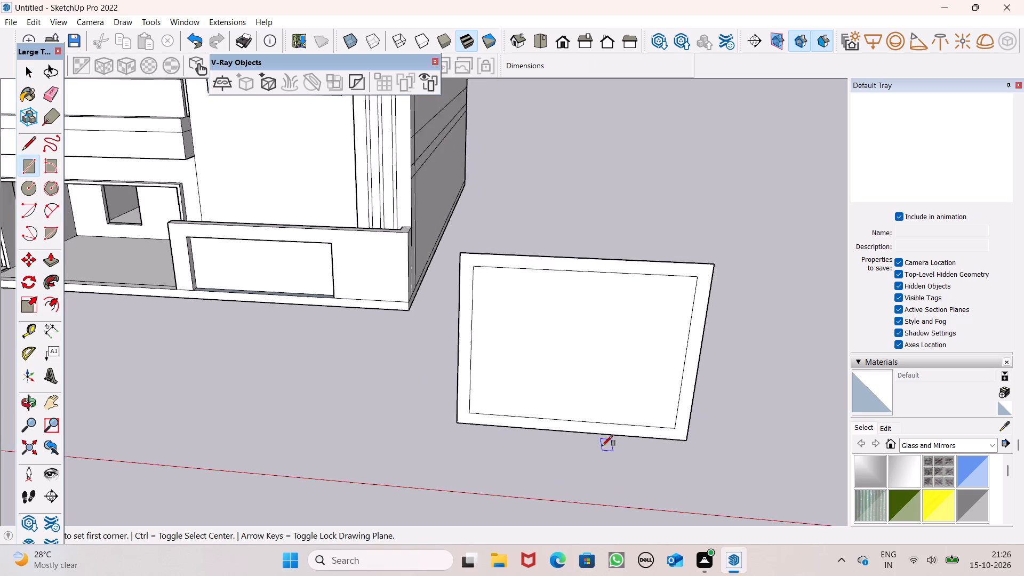
scroll(602, 446, "up", 1)
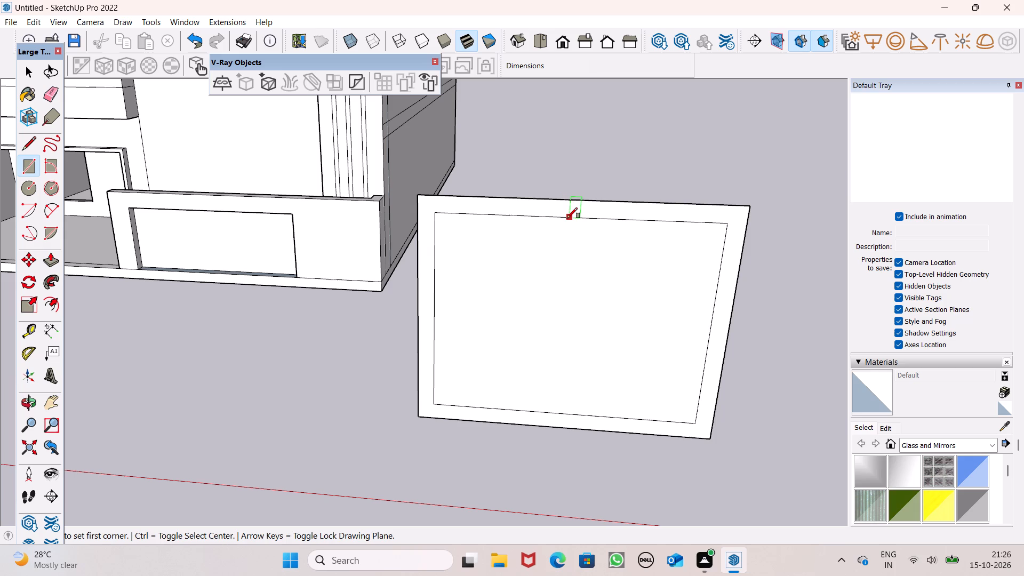
left_click(566, 219)
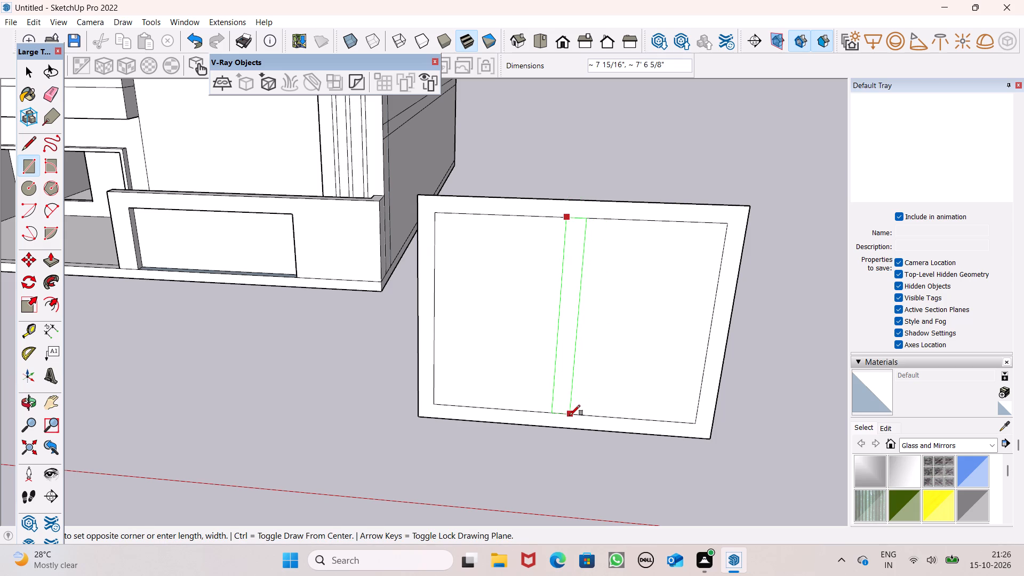
left_click(570, 415)
key("space")
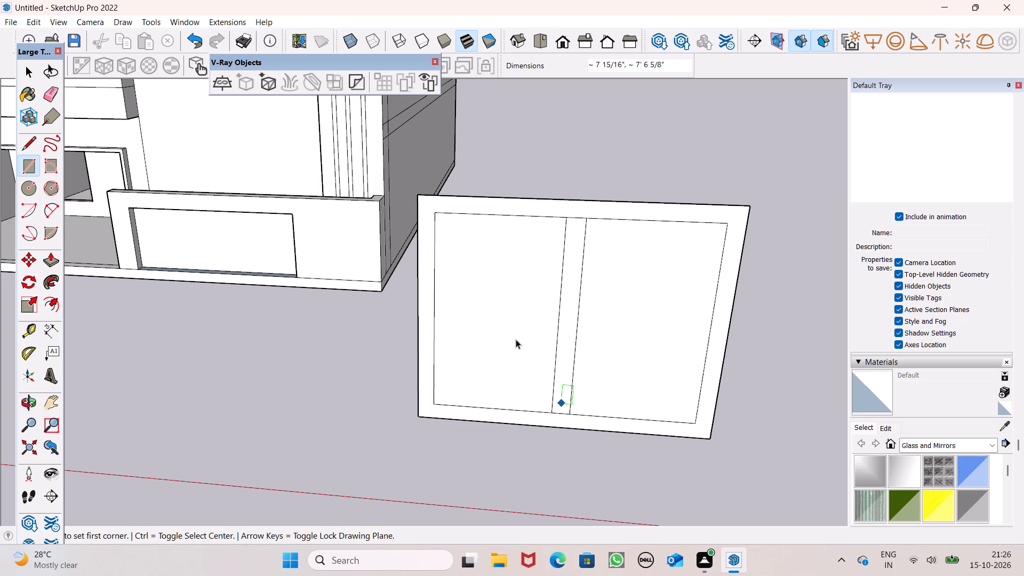
Erase the short edges at the top and bottom of the middle bar so it merges with the frame border.
scroll(509, 337, "down", 2)
scroll(638, 356, "down", 1)
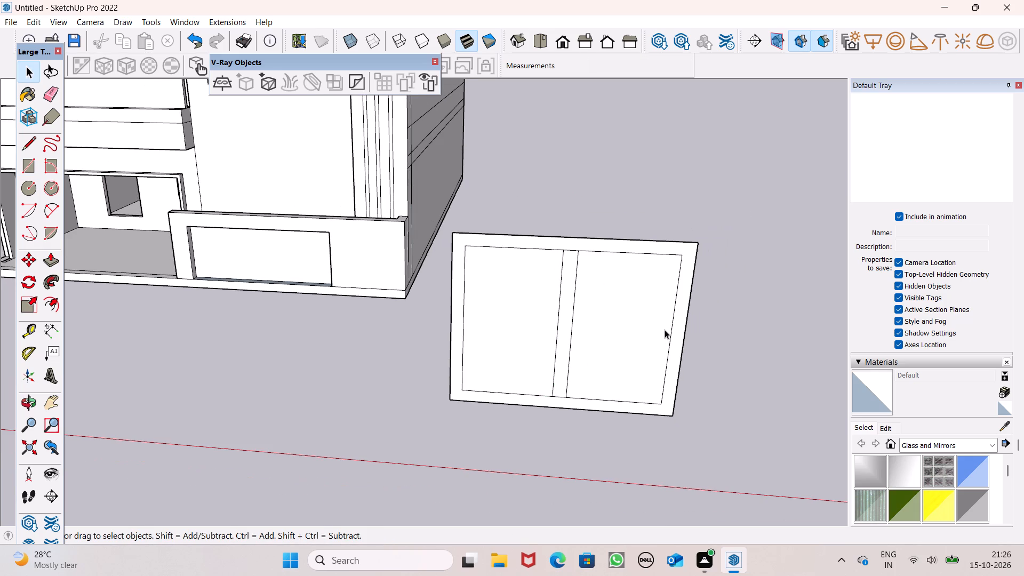
scroll(665, 330, "down", 2)
middle_click_drag(700, 393, 542, 439)
scroll(509, 354, "down", 4)
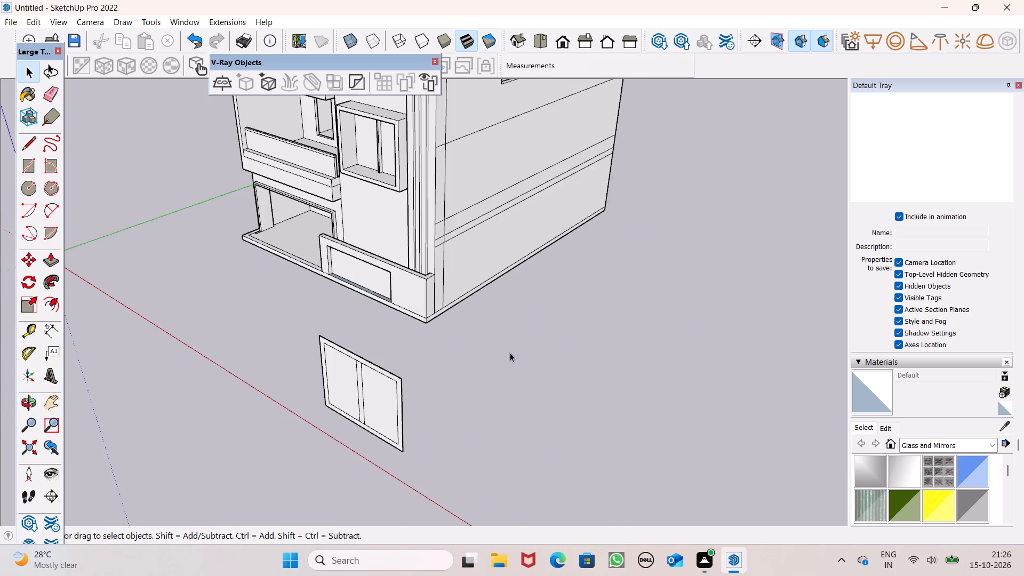
scroll(534, 319, "down", 3)
middle_click_drag(497, 392, 81, 366)
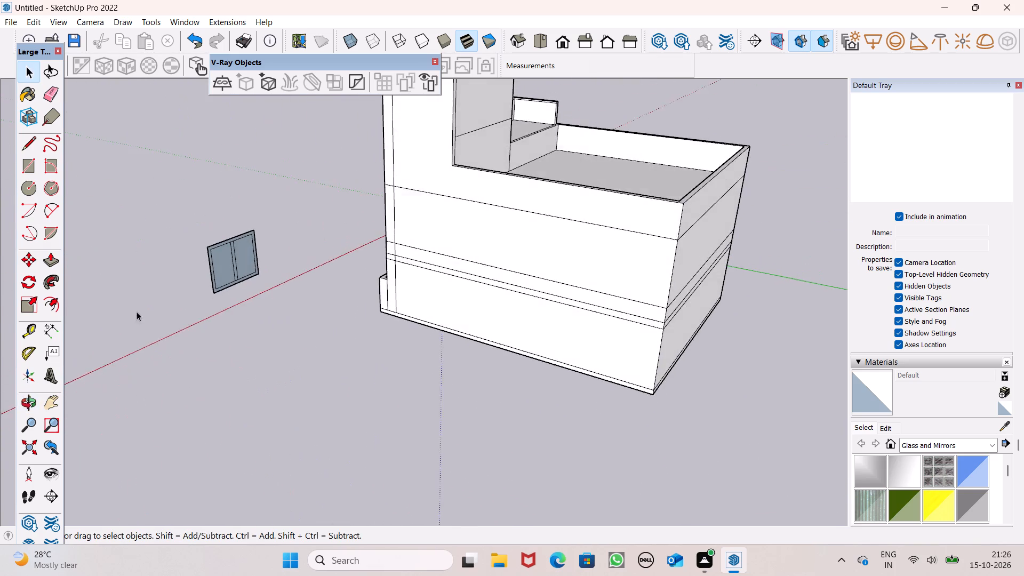
scroll(206, 257, "up", 11)
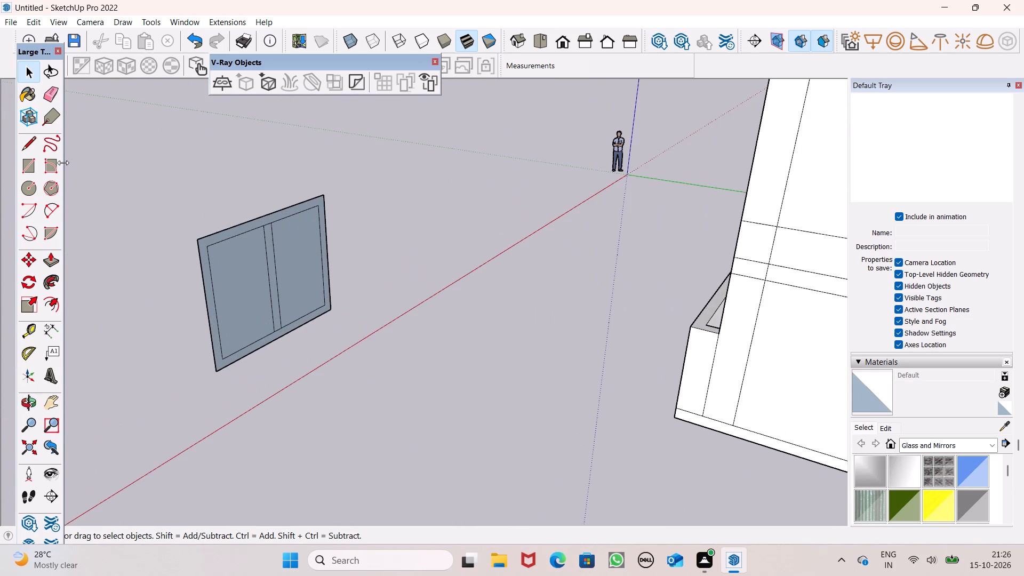
left_click(44, 87)
scroll(258, 225, "up", 6)
left_click(267, 222)
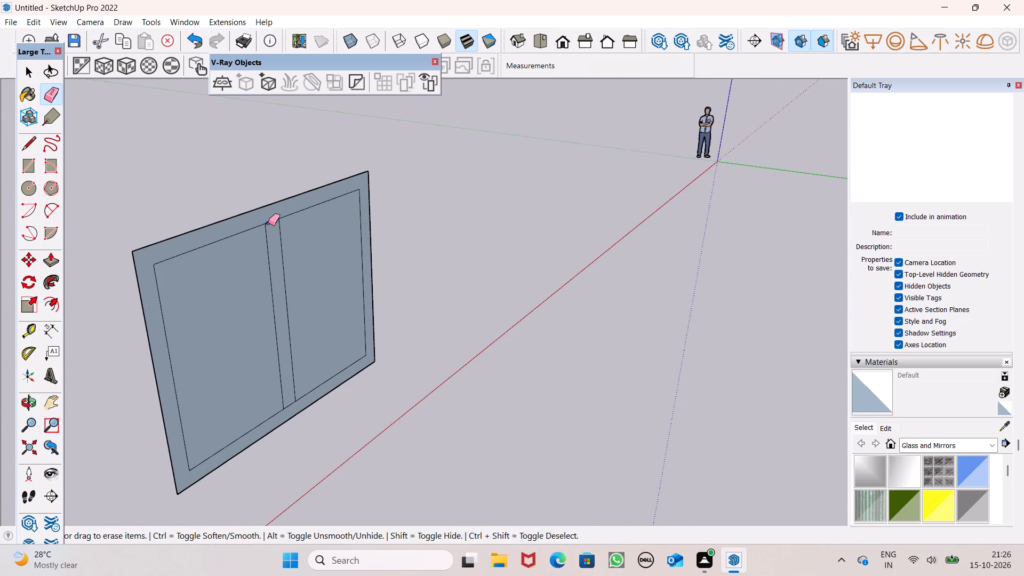
left_click(292, 402)
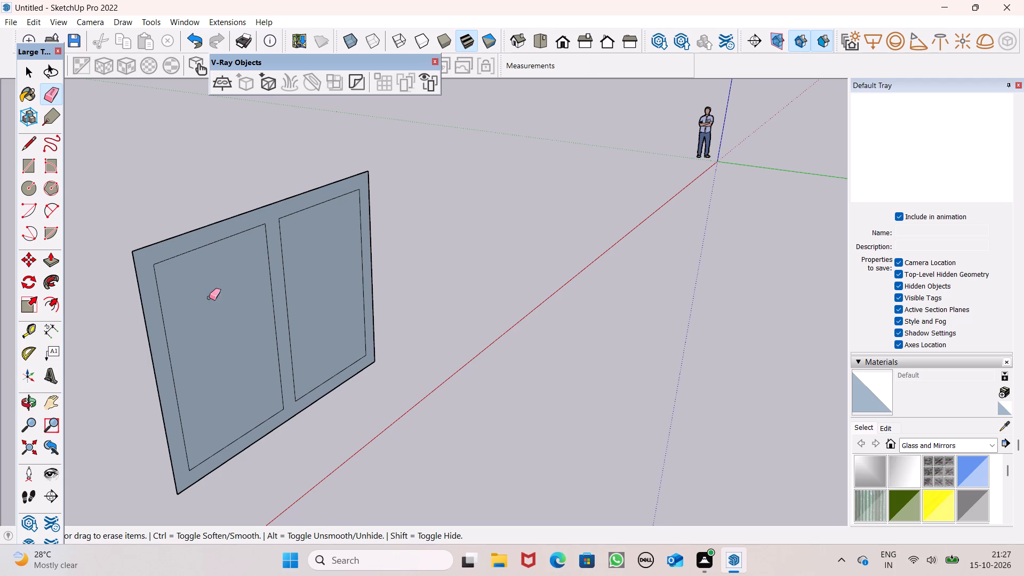
key("space")
Extrude the joined border and middle bar of the freestanding frame by 6".
left_click(47, 263)
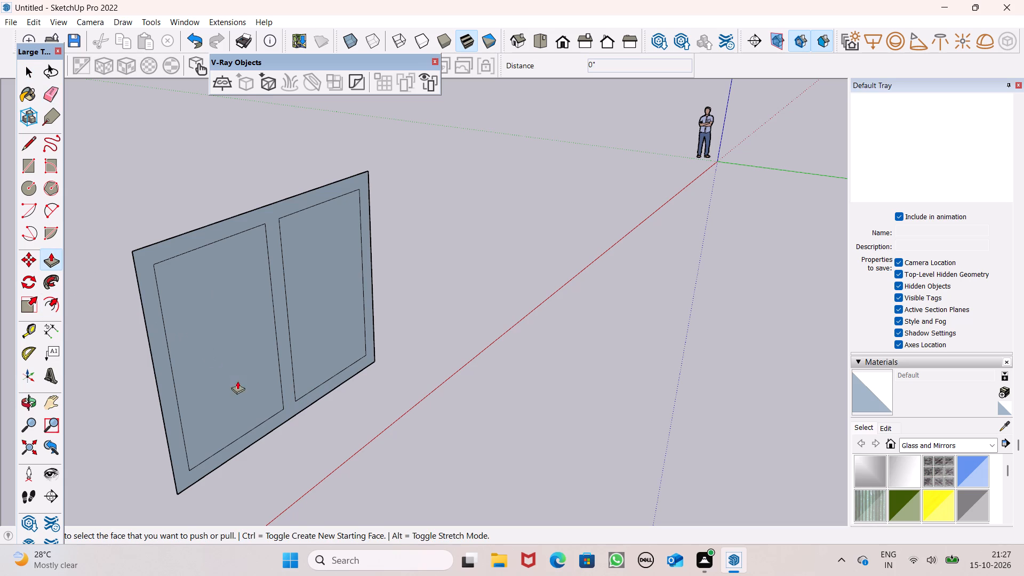
left_click_drag(180, 467, 210, 492)
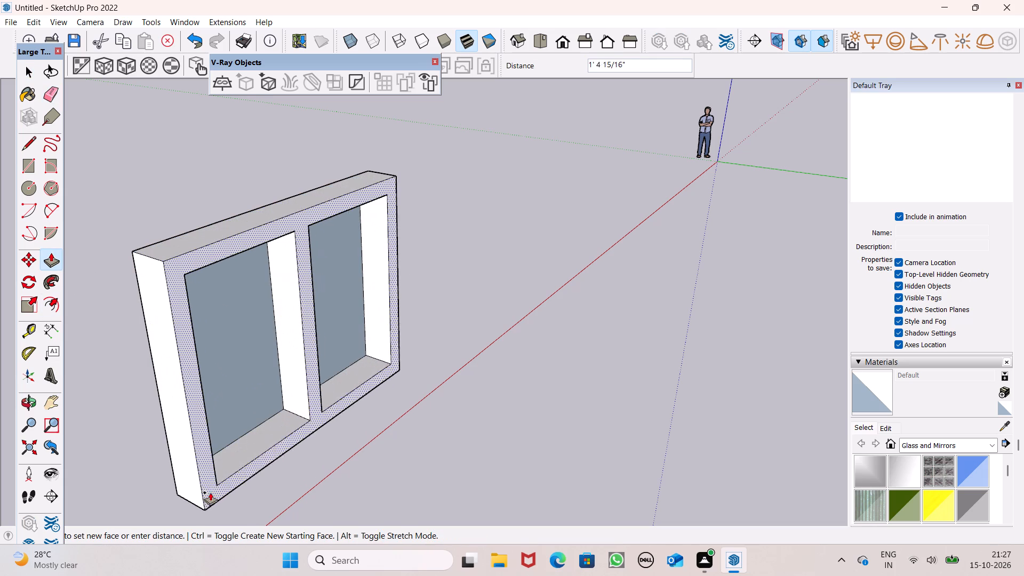
left_click_drag(210, 492, 213, 493)
key("6")
key("shift+quotedbl")
key("Return")
Pull both recessed pane faces out 6" until they are flush with the frame.
scroll(225, 414, "down", 3)
middle_click_drag(254, 439, 637, 419)
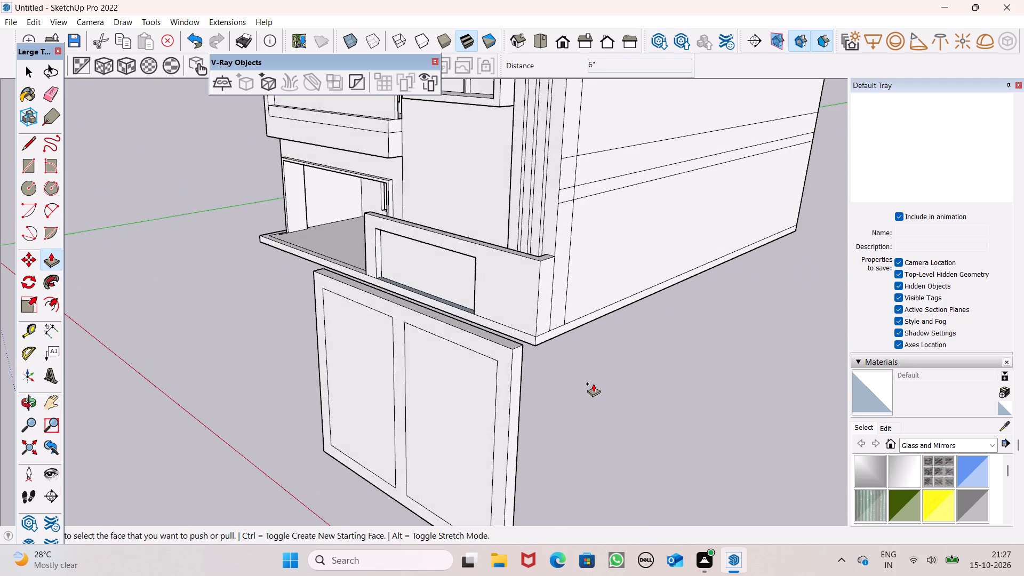
scroll(593, 371, "down", 5)
middle_click_drag(594, 382, 618, 368)
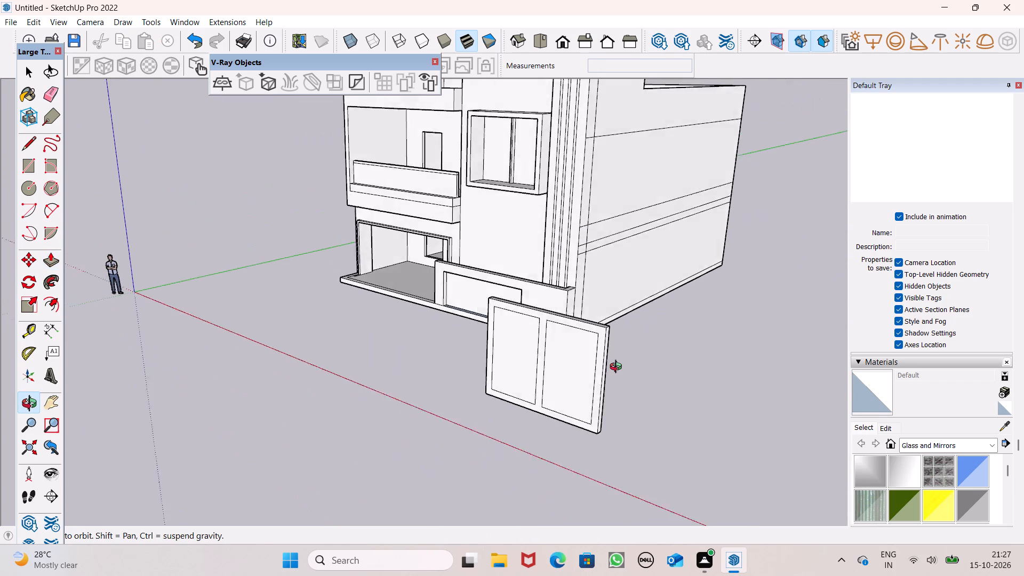
middle_click_drag(618, 368, 681, 356)
middle_click_drag(707, 385, 224, 405)
scroll(261, 300, "down", 3)
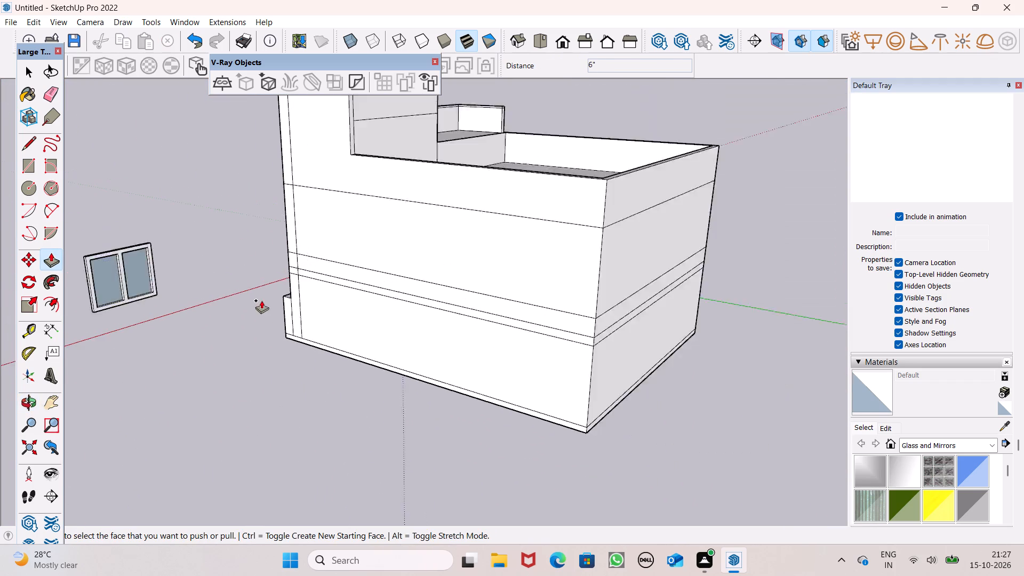
scroll(261, 300, "down", 3)
scroll(99, 240, "up", 14)
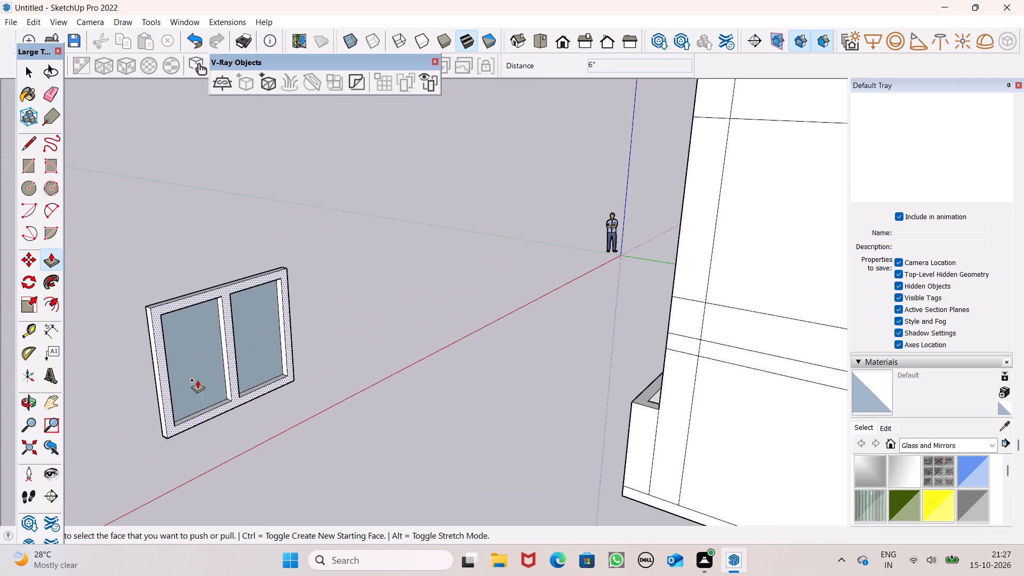
left_click_drag(197, 380, 171, 404)
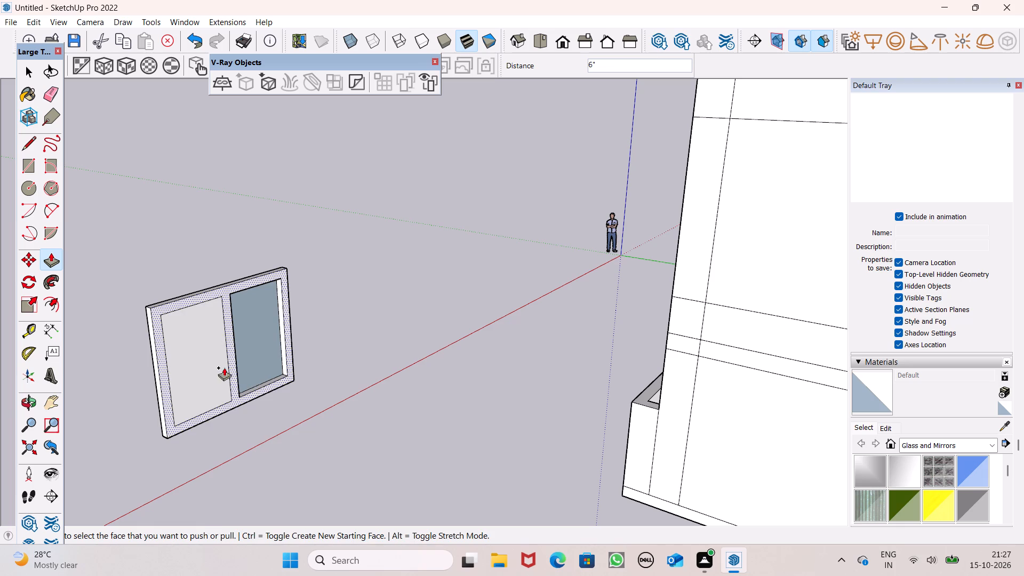
left_click_drag(249, 363, 223, 387, "ctrl")
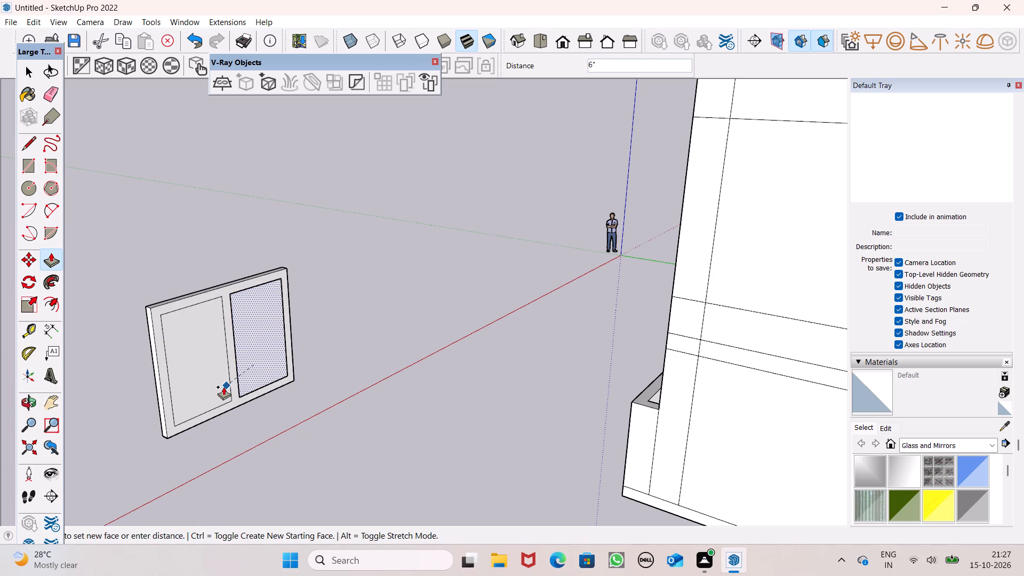
left_click_drag(223, 387, 229, 399, "ctrl")
scroll(261, 393, "up", 3)
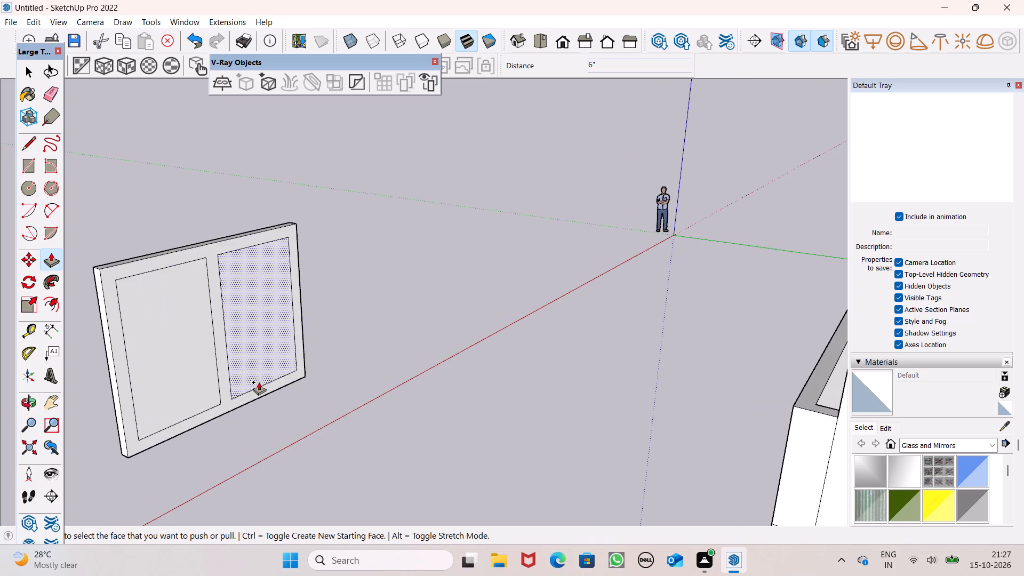
key("space")
Push both pane faces back 6" through the frame from its opposite side to cut two open bays.
scroll(74, 352, "down", 4)
middle_click_drag(174, 387, 419, 355)
scroll(399, 334, "down", 6)
middle_click_drag(335, 389, 354, 400)
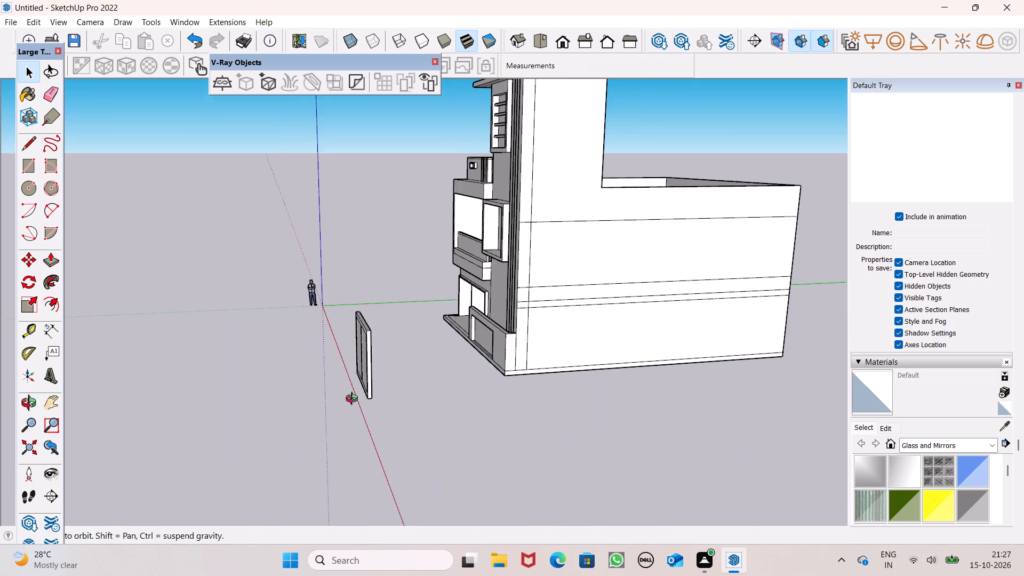
middle_click_drag(354, 400, 588, 373)
scroll(659, 322, "up", 5)
middle_click_drag(625, 379, 664, 393)
scroll(671, 369, "up", 2)
left_click(50, 263)
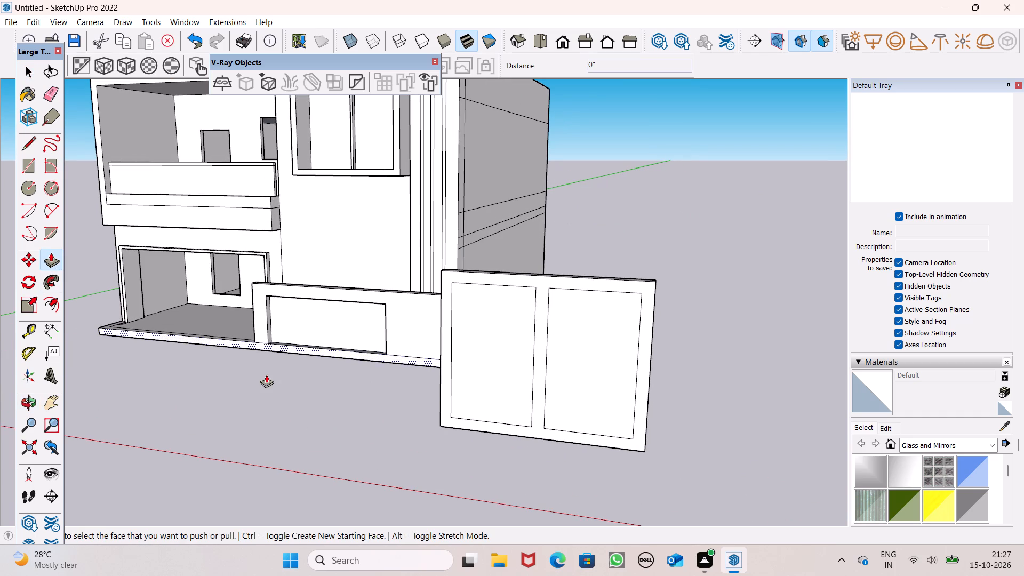
scroll(526, 408, "up", 2)
left_click_drag(475, 412, 514, 404)
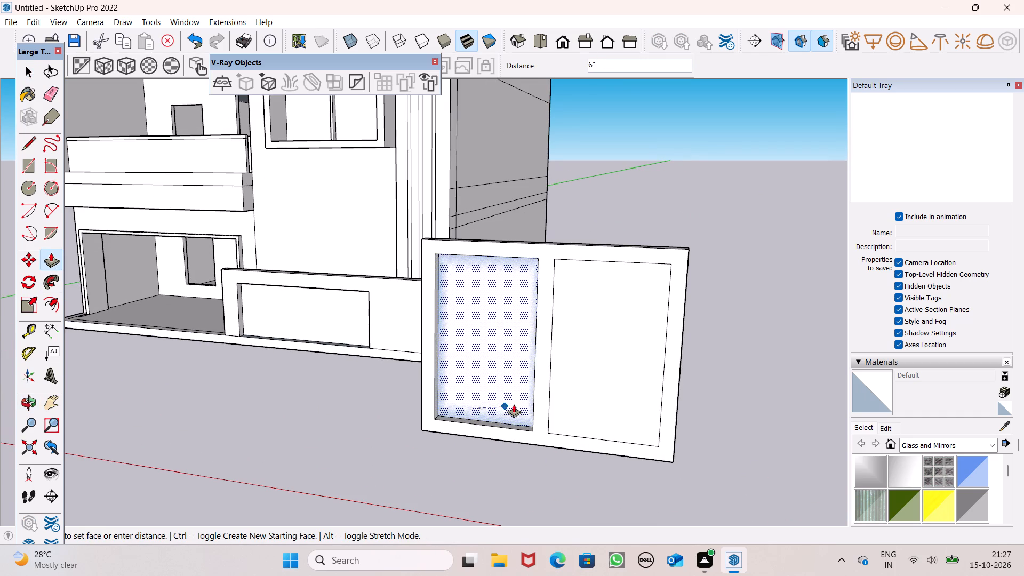
left_click_drag(514, 404, 527, 402)
left_click_drag(590, 421, 657, 381)
Thicken the two-bay frame by pulling its rear face out about 1 3/4".
middle_click_drag(690, 452, 585, 485)
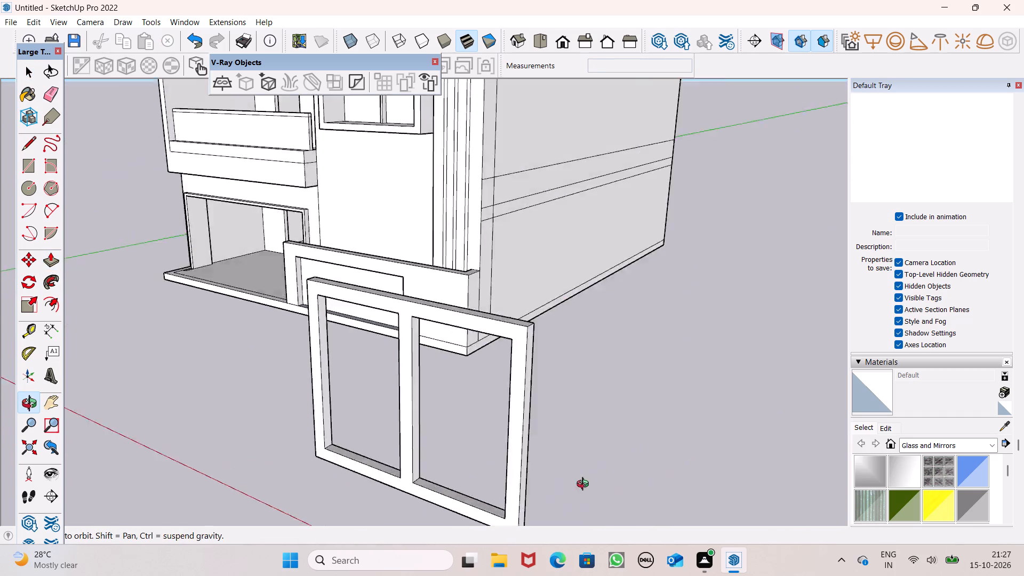
middle_click_drag(585, 485, 281, 486)
scroll(420, 341, "down", 5)
scroll(177, 329, "up", 6)
middle_click_drag(285, 423, 268, 448)
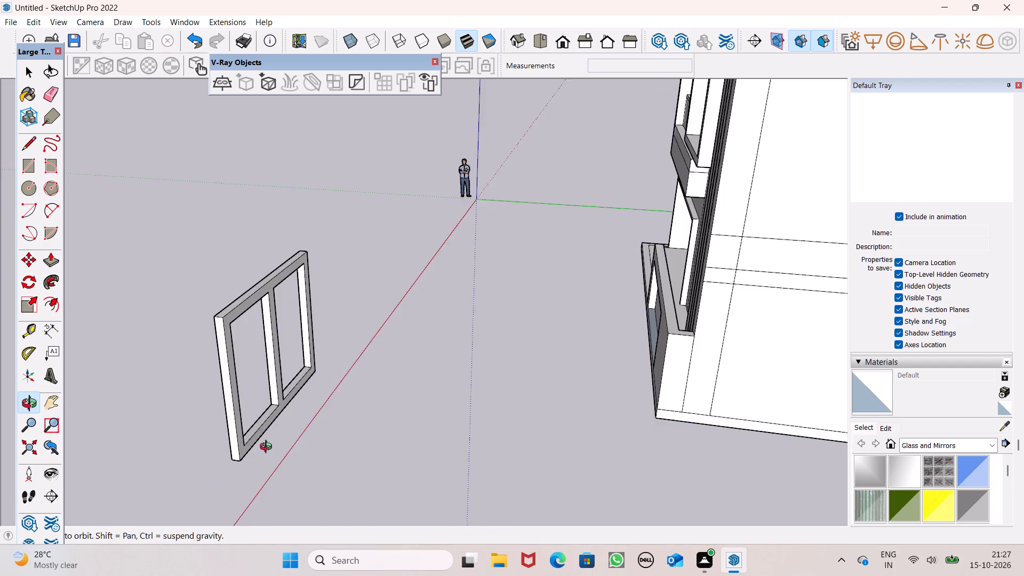
middle_click_drag(268, 448, 219, 449)
scroll(215, 427, "up", 5)
left_click_drag(157, 421, 161, 427)
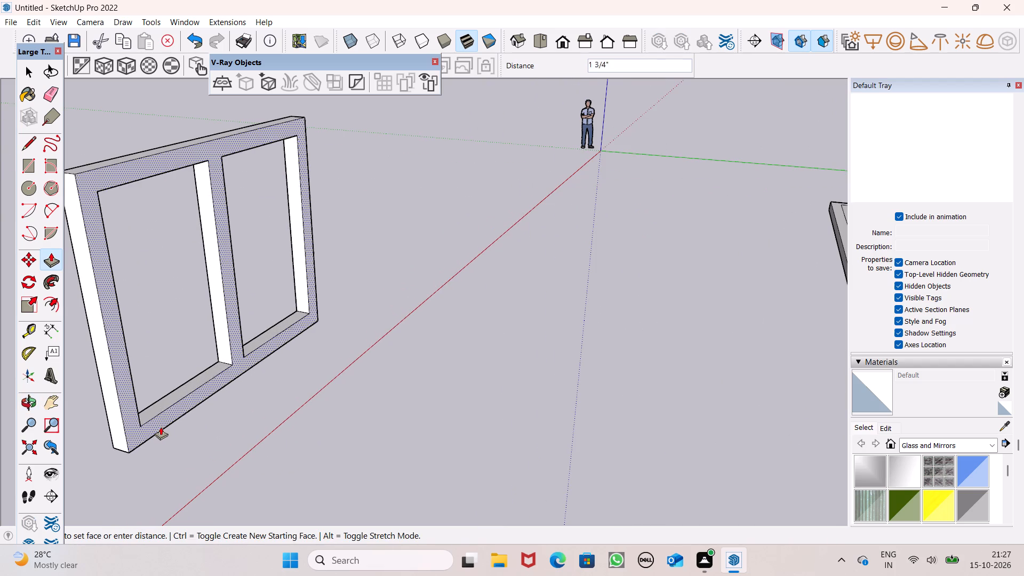
left_click_drag(161, 427, 162, 428)
scroll(262, 396, "down", 3)
key("space")
Draw a circle of about 1 3/4" radius near the top of the far side post's inner face.
middle_click_drag(266, 418, 473, 365)
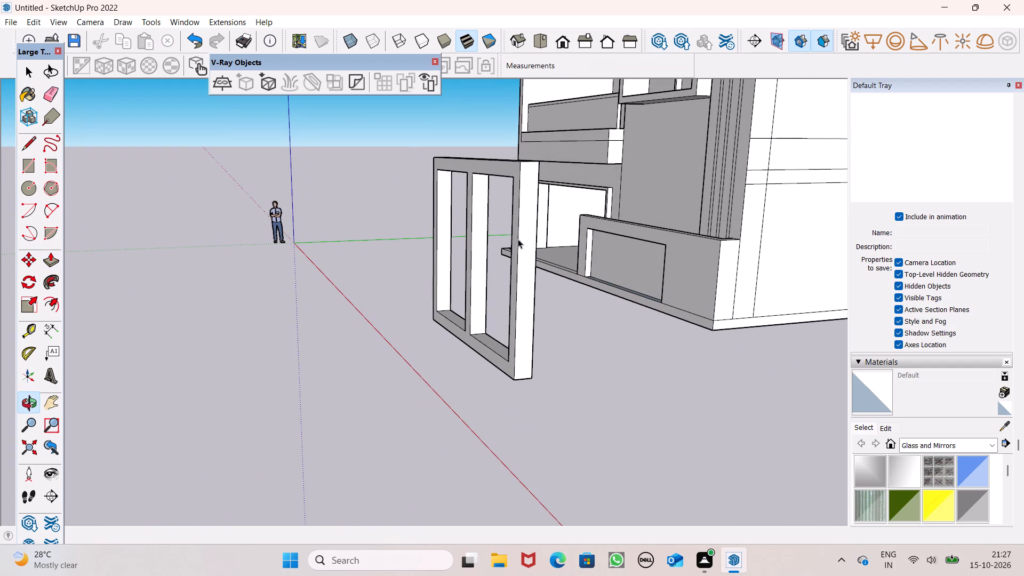
scroll(475, 145, "up", 7)
scroll(470, 148, "down", 2)
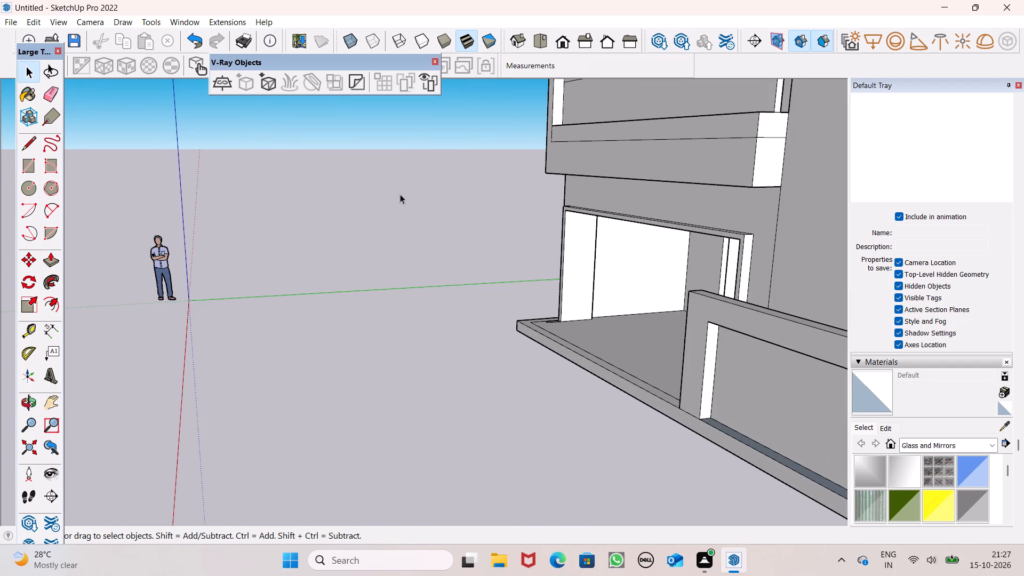
scroll(397, 175, "down", 5)
middle_click_drag(387, 233, 395, 223)
scroll(403, 191, "up", 2)
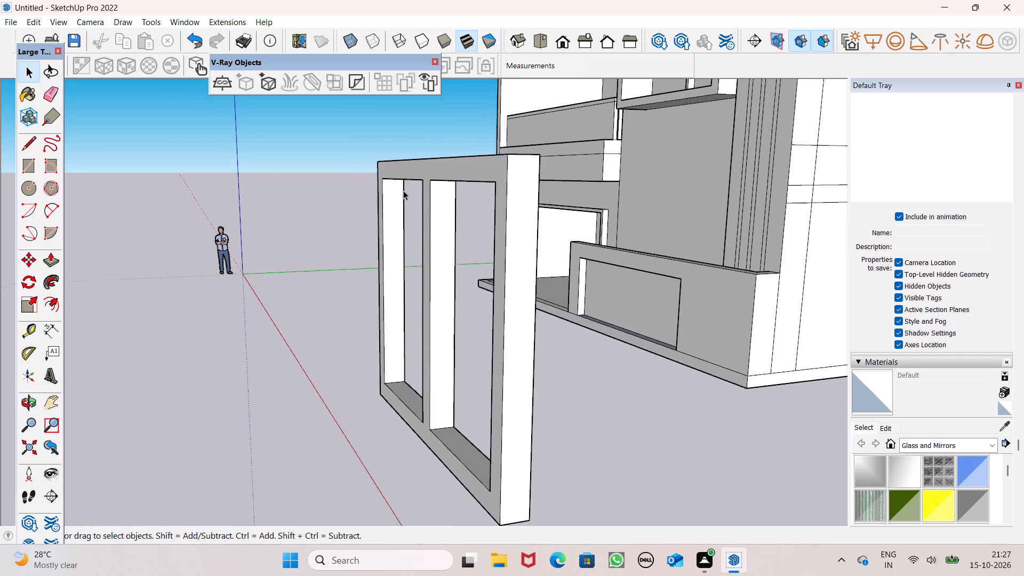
scroll(403, 190, "up", 5)
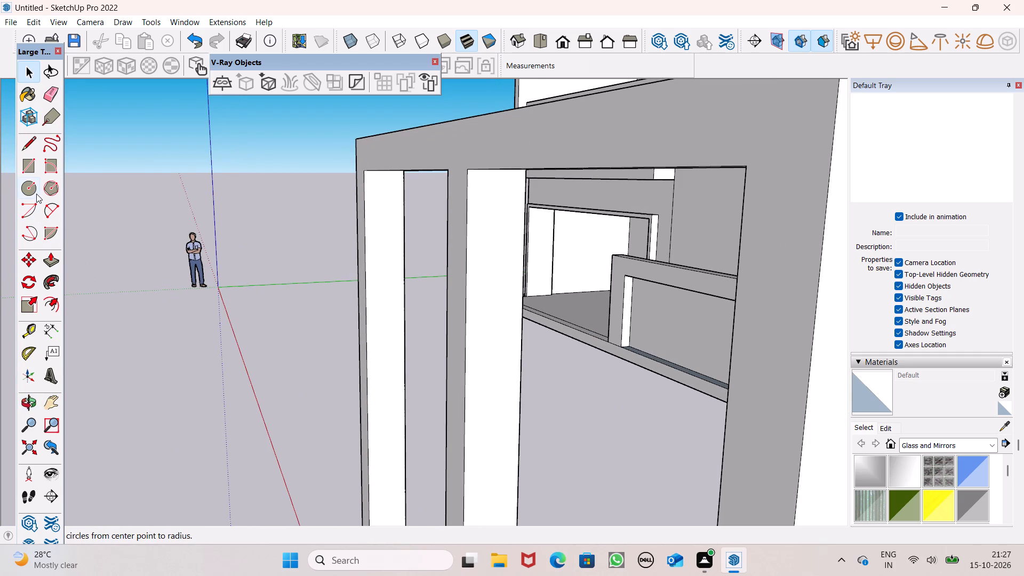
left_click(32, 193)
scroll(405, 229, "up", 3)
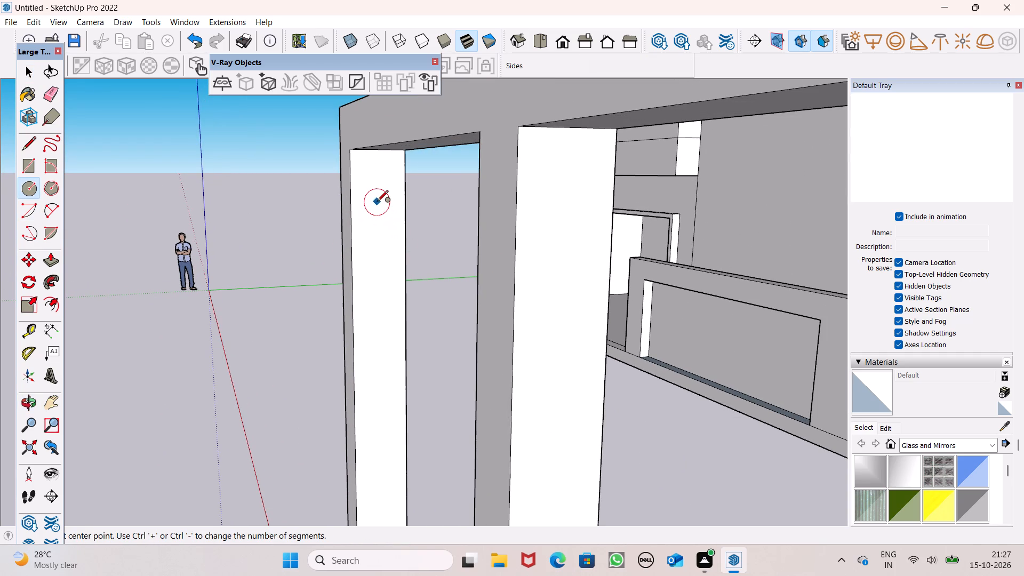
left_click(377, 202)
left_click(378, 213)
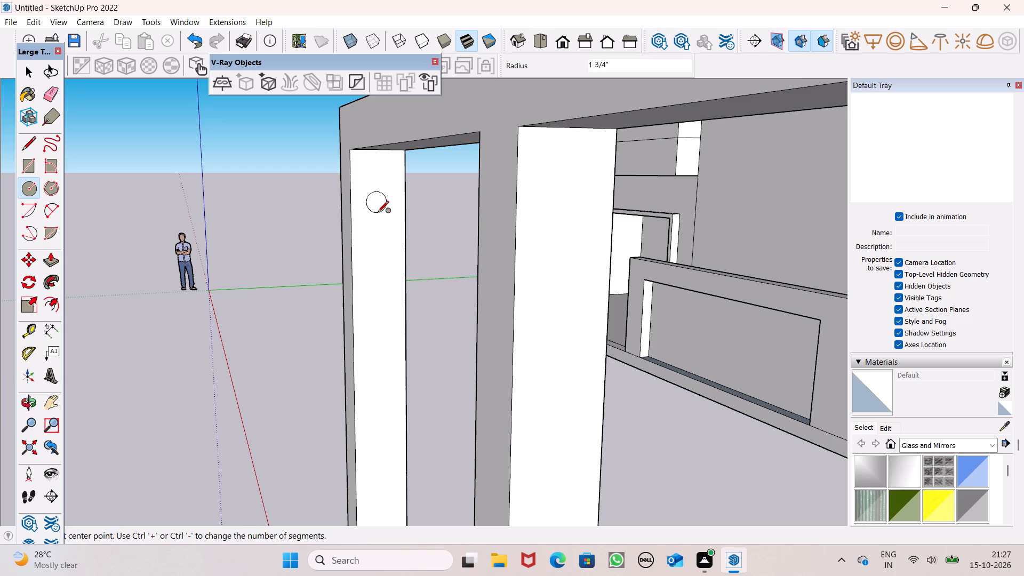
key("space")
Copy the circle about 1' 1/8" down the post's inner face and array the copy with a multiplier of 7.
double_click(383, 203)
scroll(356, 170, "down", 6)
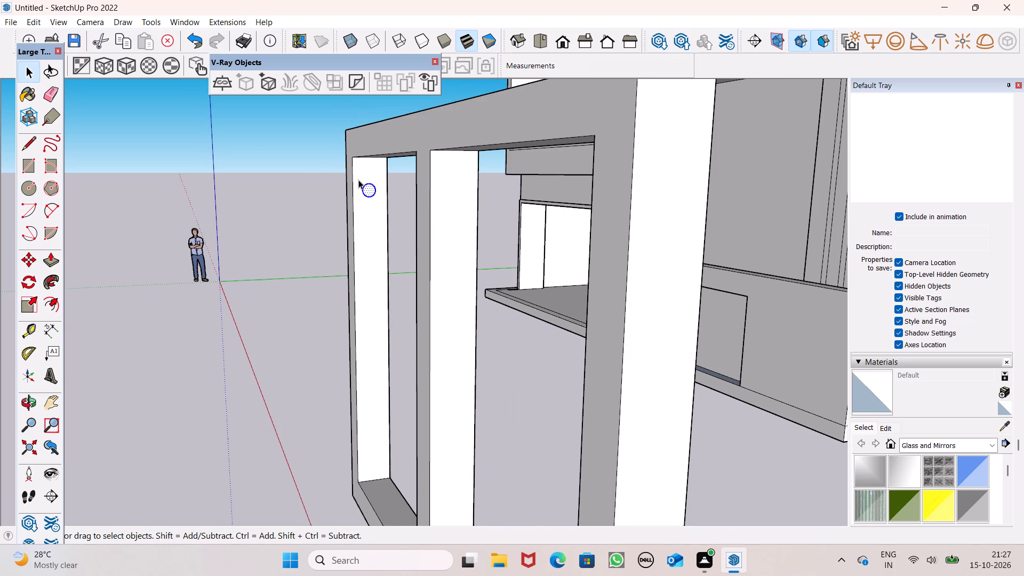
key("m")
key("Return")
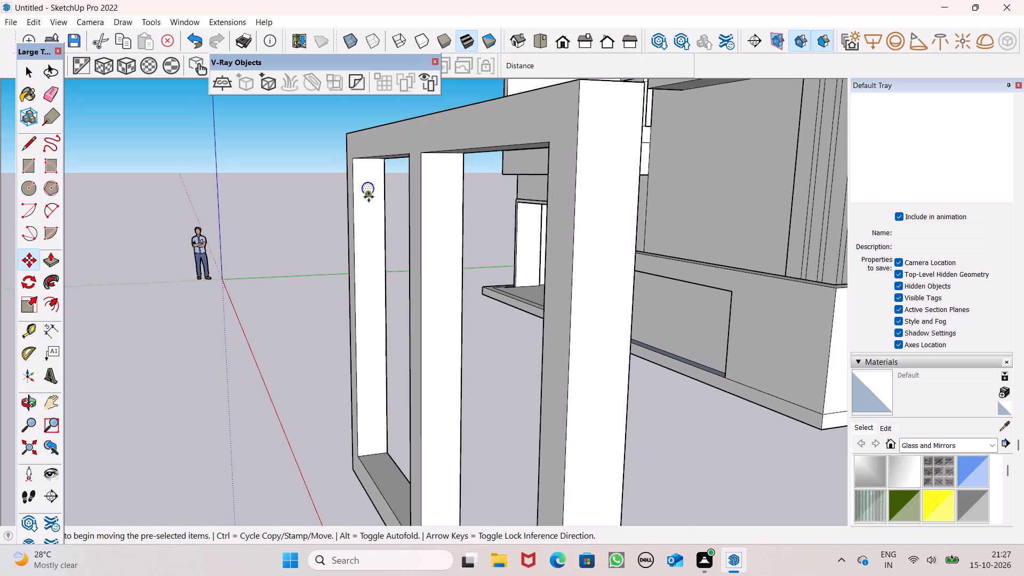
left_click_drag(369, 197, 373, 236)
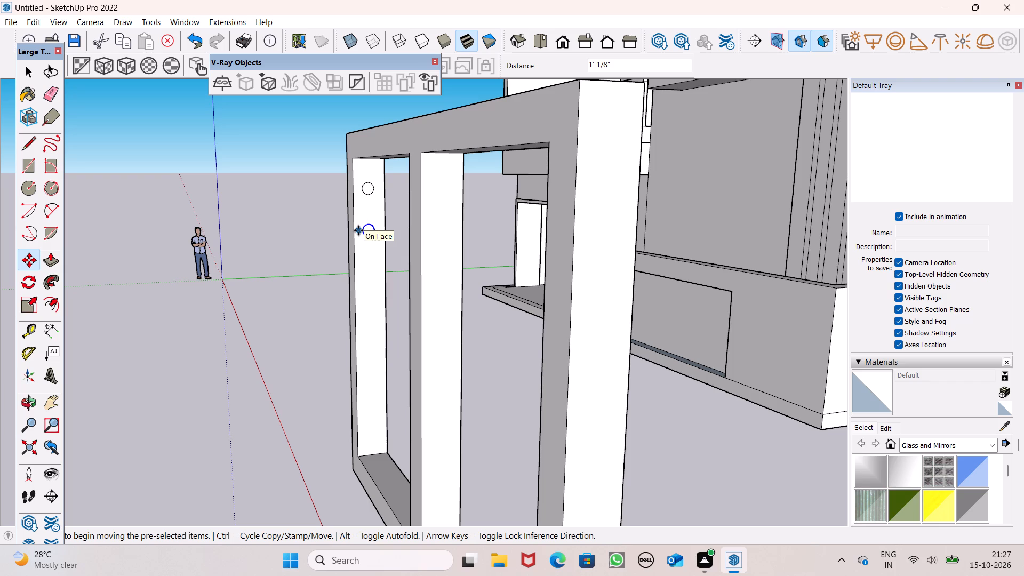
key("shift+asterisk")
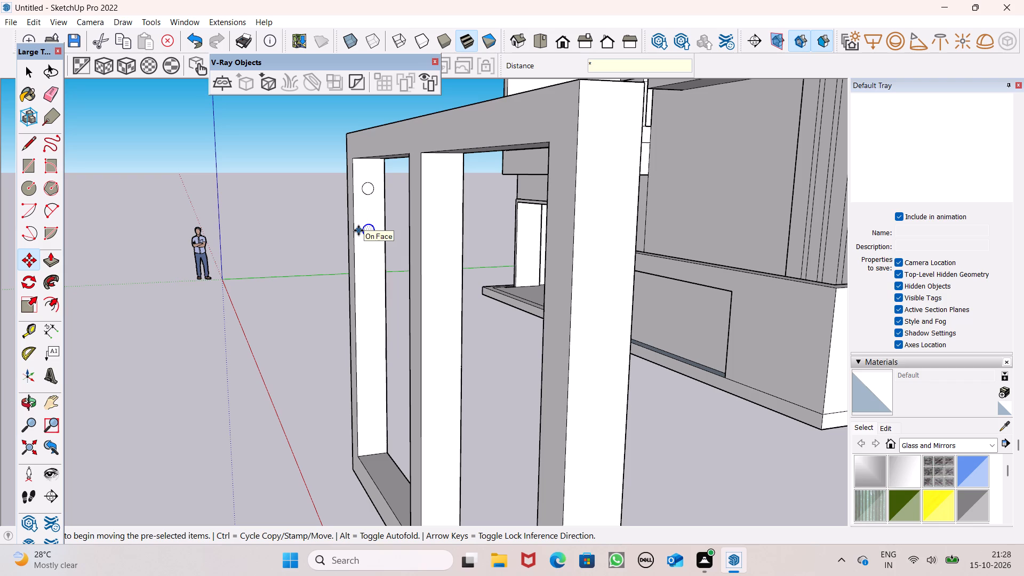
key("7")
key("Return")
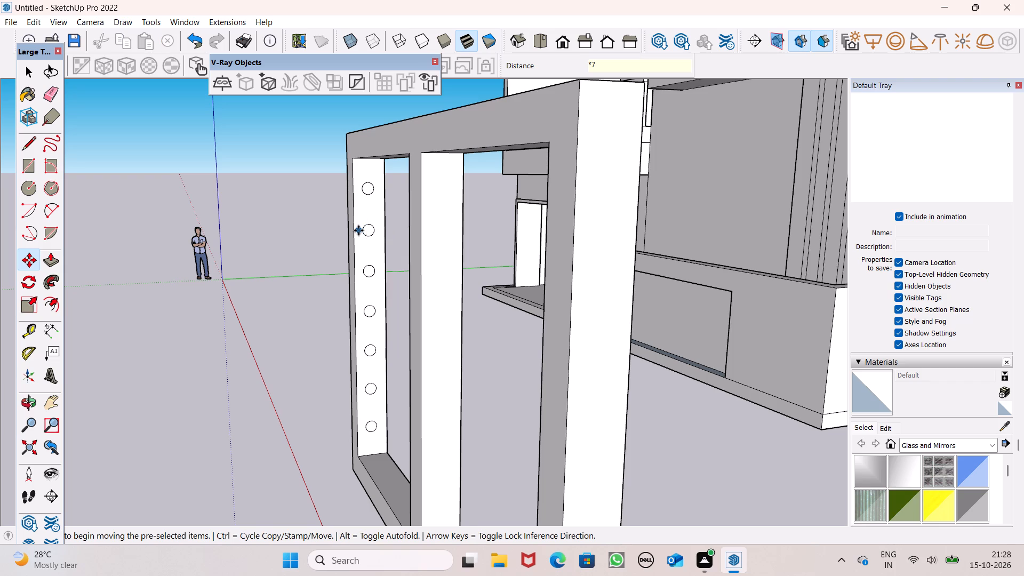
key("space")
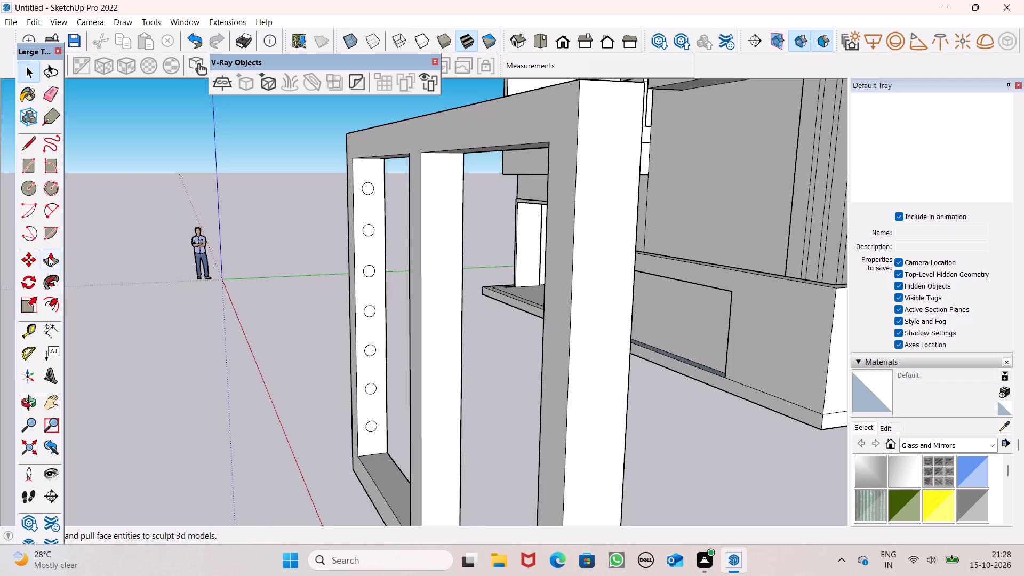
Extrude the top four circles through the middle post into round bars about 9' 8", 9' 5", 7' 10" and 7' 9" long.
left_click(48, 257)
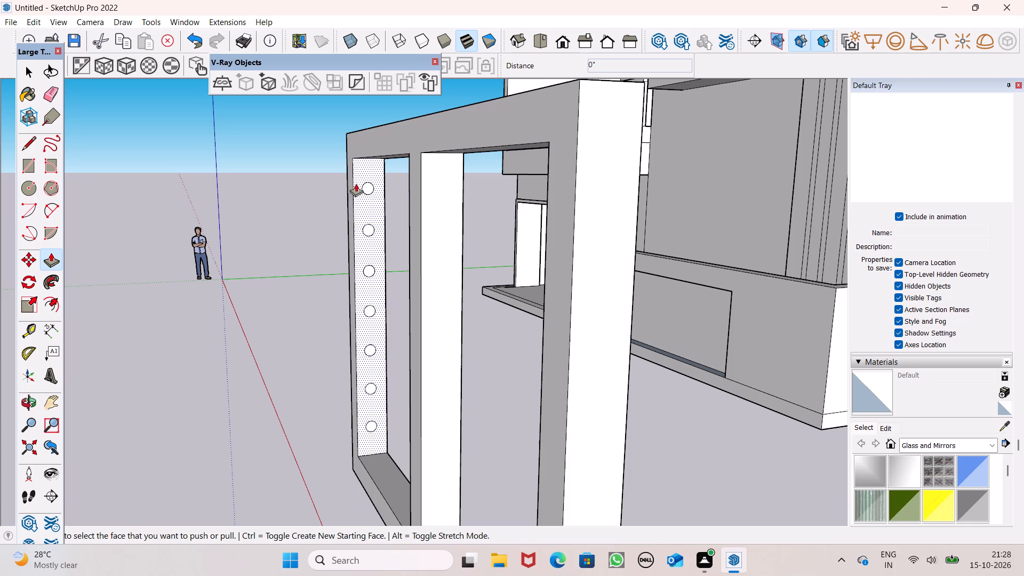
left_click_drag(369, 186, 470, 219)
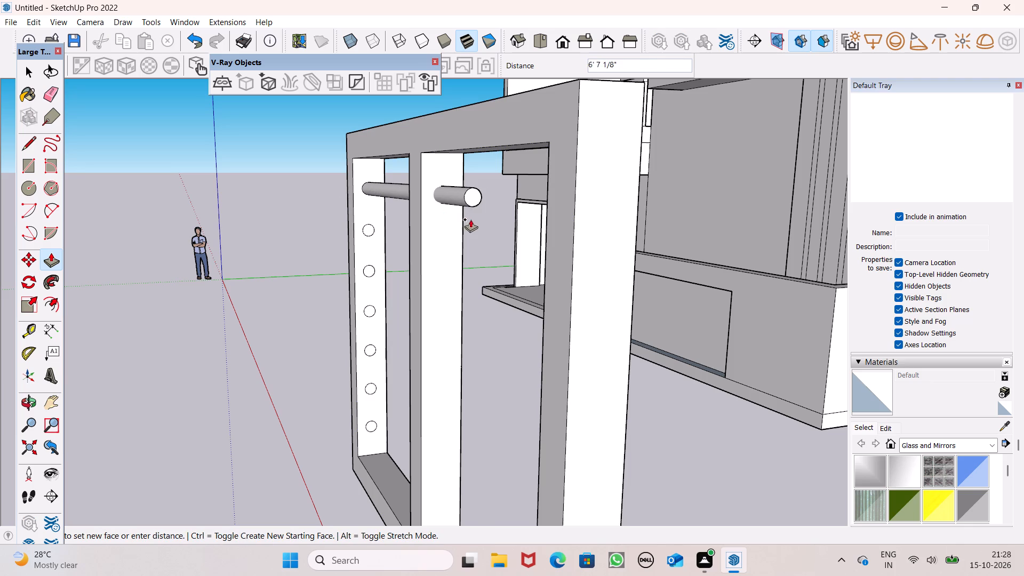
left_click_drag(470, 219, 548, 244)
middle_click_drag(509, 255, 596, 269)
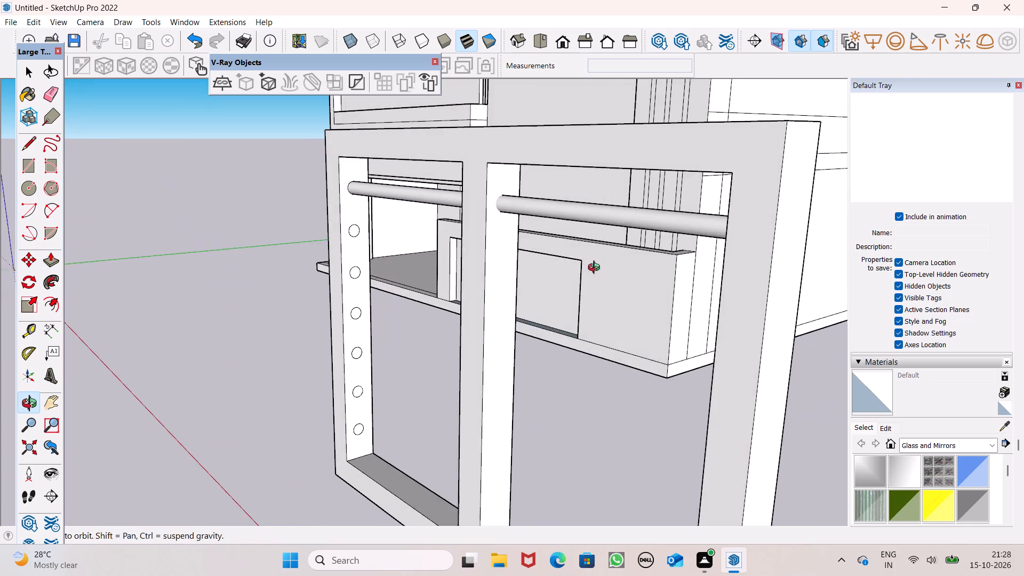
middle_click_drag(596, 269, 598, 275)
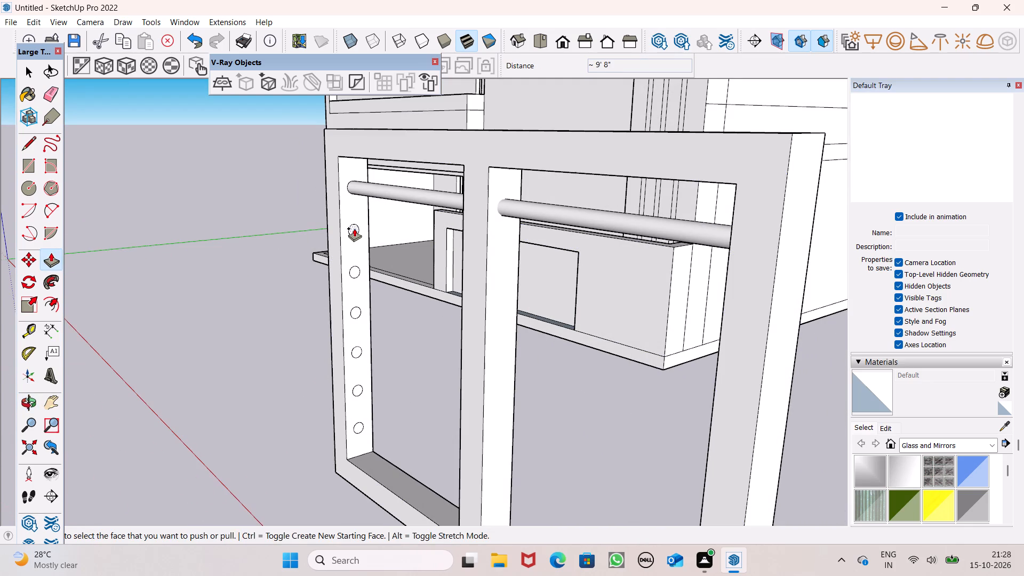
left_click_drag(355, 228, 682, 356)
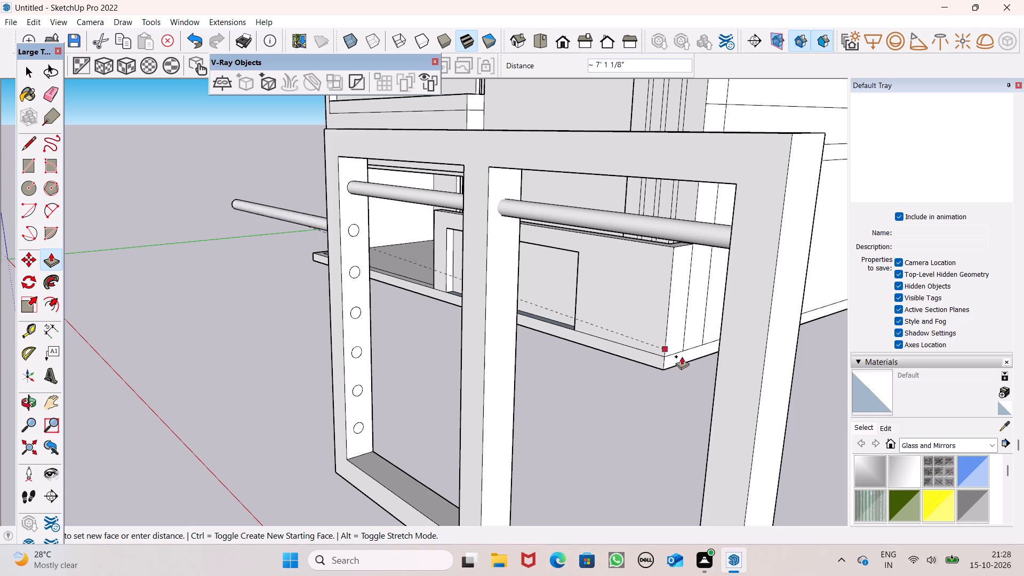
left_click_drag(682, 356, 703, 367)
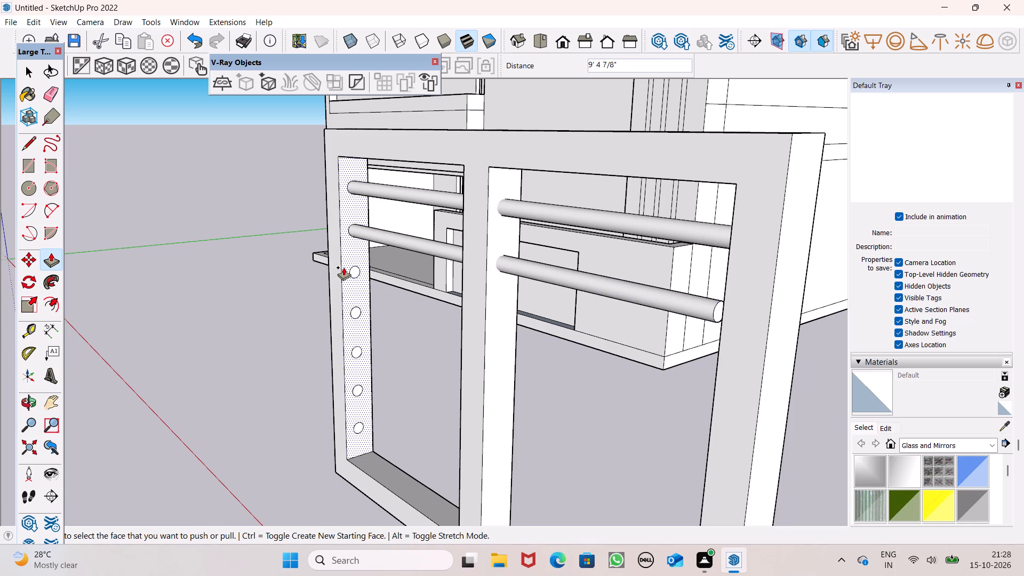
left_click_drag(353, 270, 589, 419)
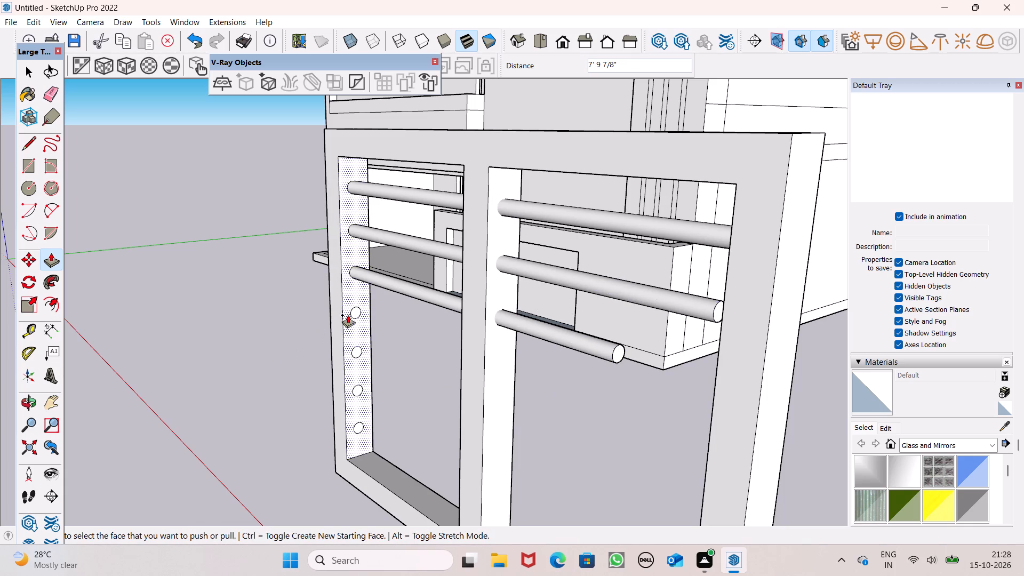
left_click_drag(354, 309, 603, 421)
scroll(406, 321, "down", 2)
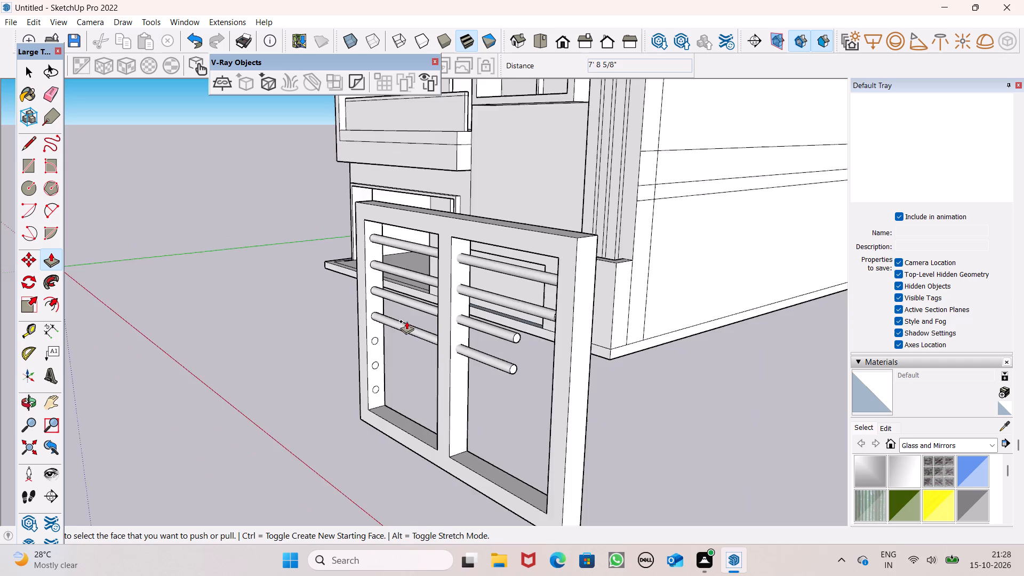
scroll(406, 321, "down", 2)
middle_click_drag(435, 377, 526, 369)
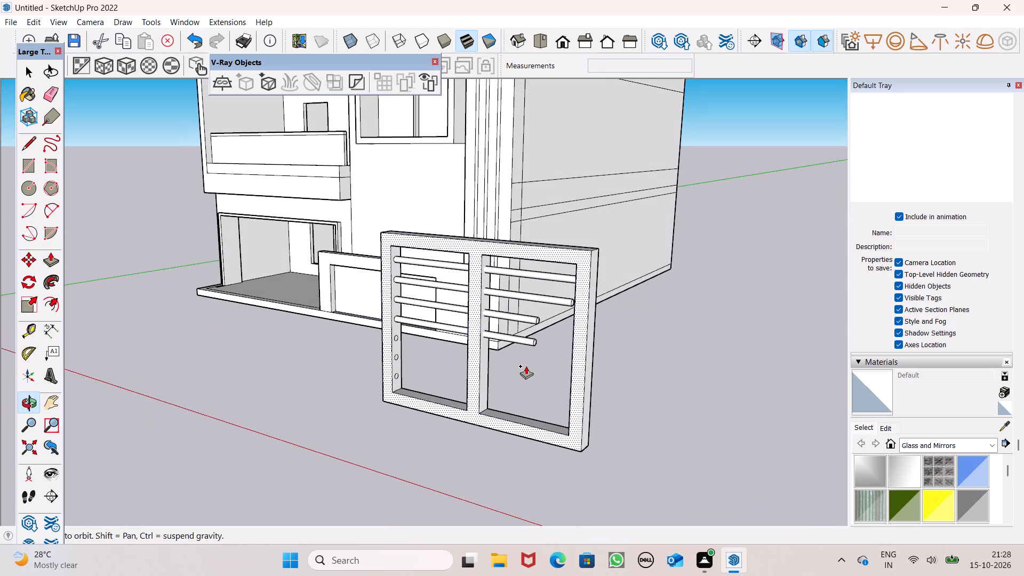
Undo the four bar extrusions and the column of circles on the far side post.
key("ctrl+z")
key("ctrl+z")
key("ctrl+z")
key("ctrl+z")
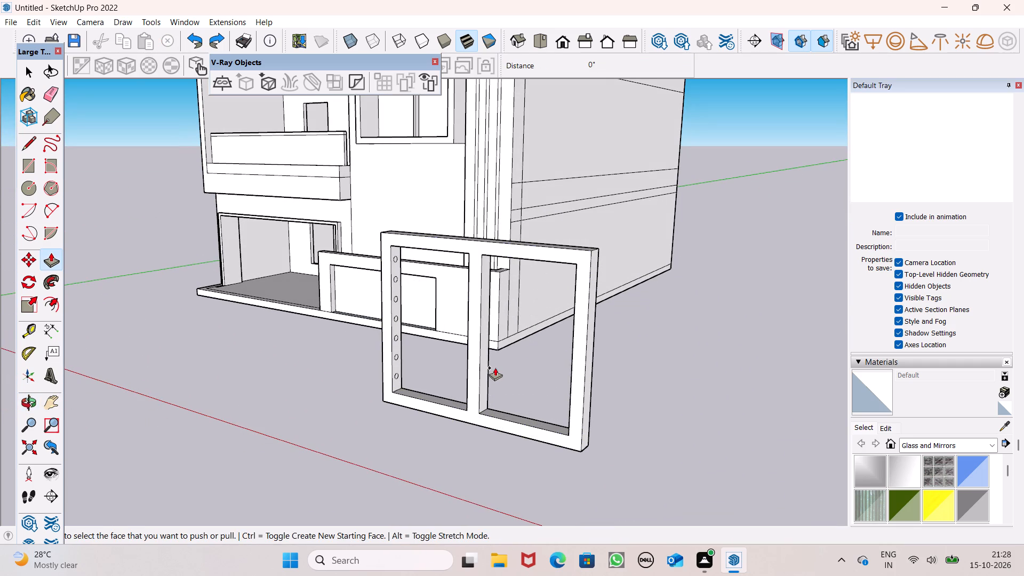
key("ctrl+z")
key("ctrl+z")
key("space")
Draw a circle of about 1 5/16" radius near the top of the far side post's inner face.
middle_click_drag(495, 366, 450, 367)
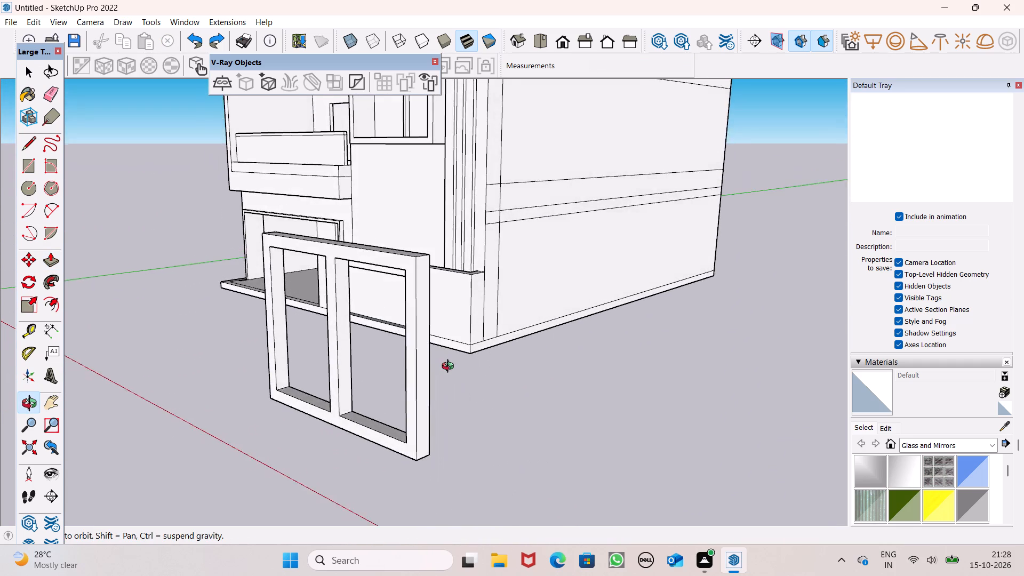
middle_click_drag(450, 367, 451, 349)
scroll(258, 156, "up", 2)
middle_click_drag(326, 225, 289, 226)
scroll(314, 252, "up", 3)
left_click(29, 189)
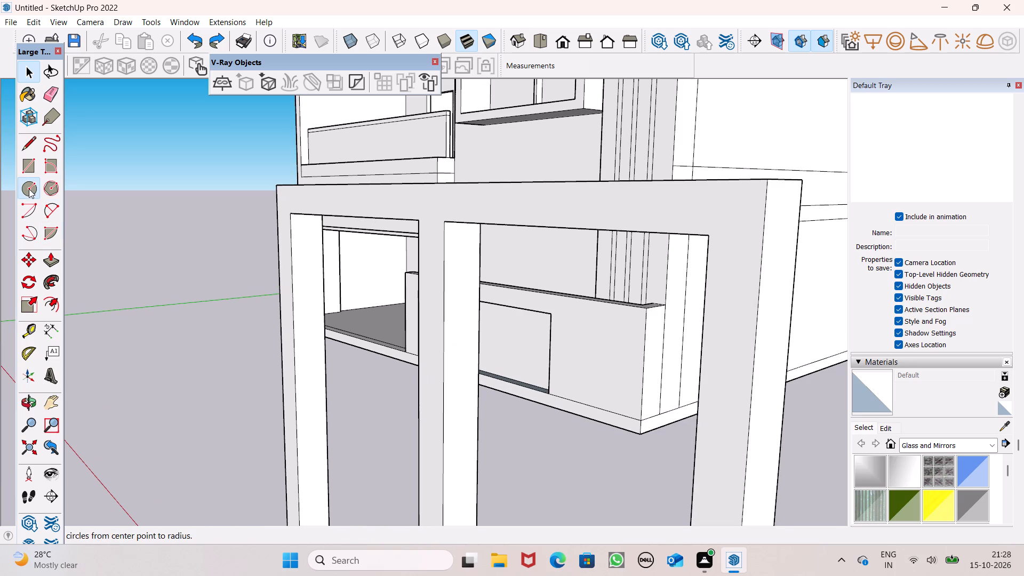
scroll(354, 295, "up", 3)
scroll(316, 268, "down", 3)
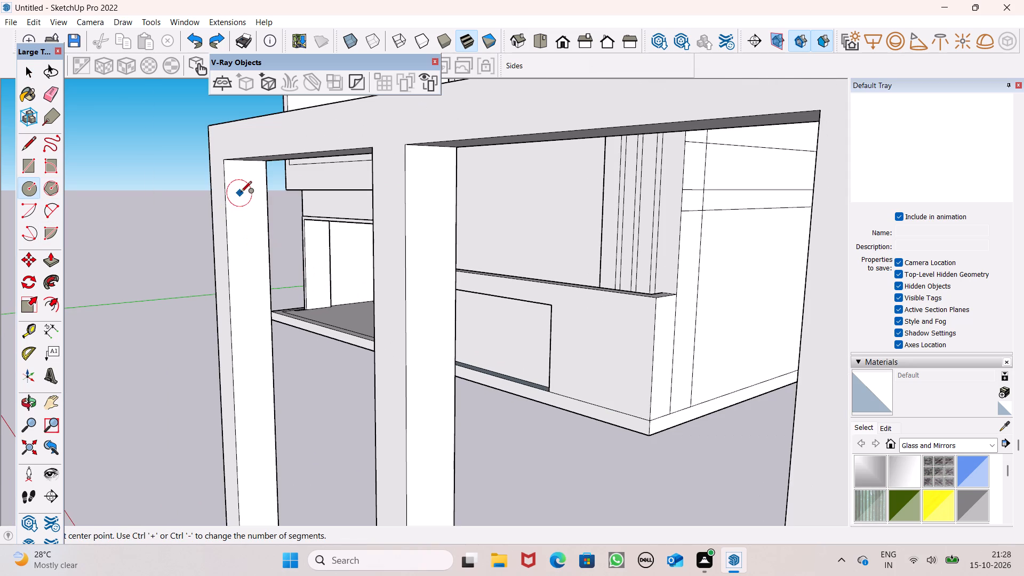
middle_click_drag(253, 211, 241, 210)
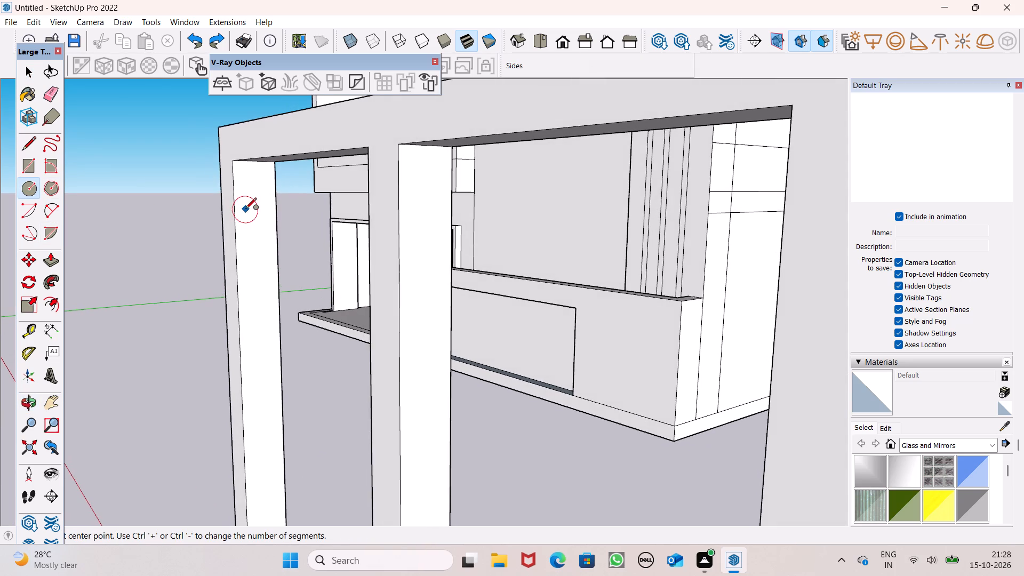
scroll(246, 206, "up", 2)
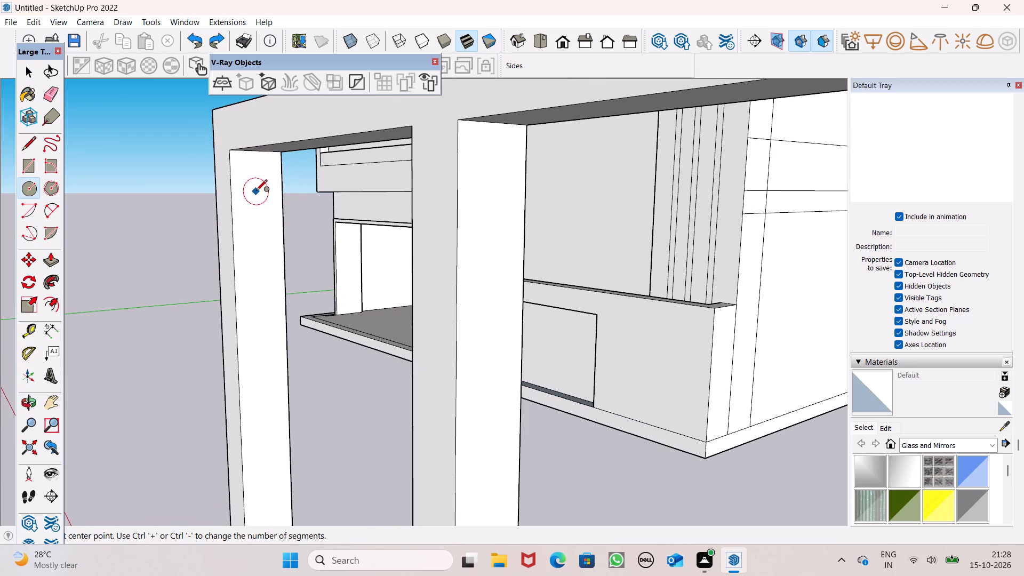
scroll(255, 190, "up", 1)
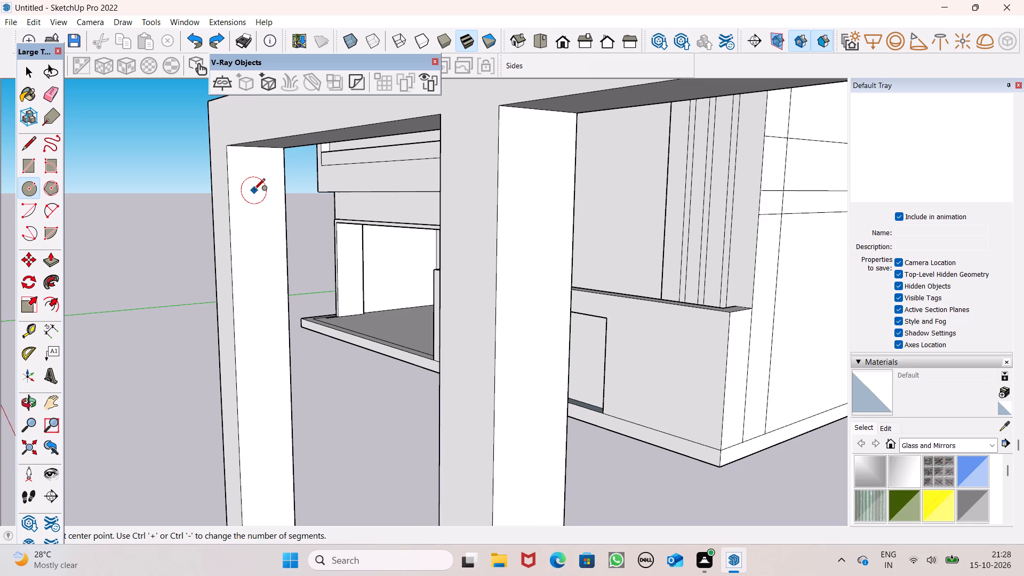
left_click(257, 183)
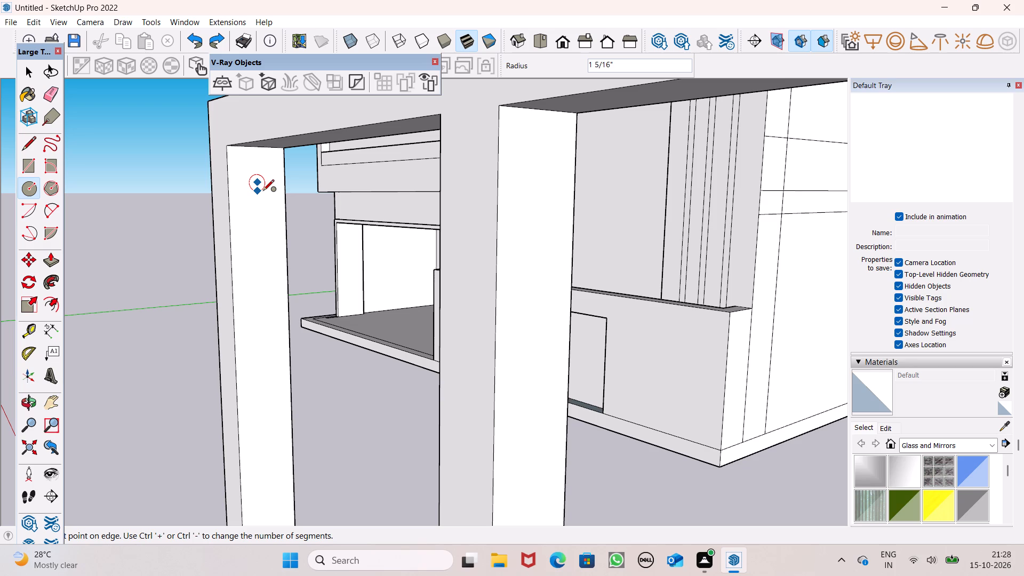
left_click(263, 191)
key("space")
Copy the circle about 6 9/16" down the post's inner face and array the copy with a multiplier of 10.
double_click(259, 183)
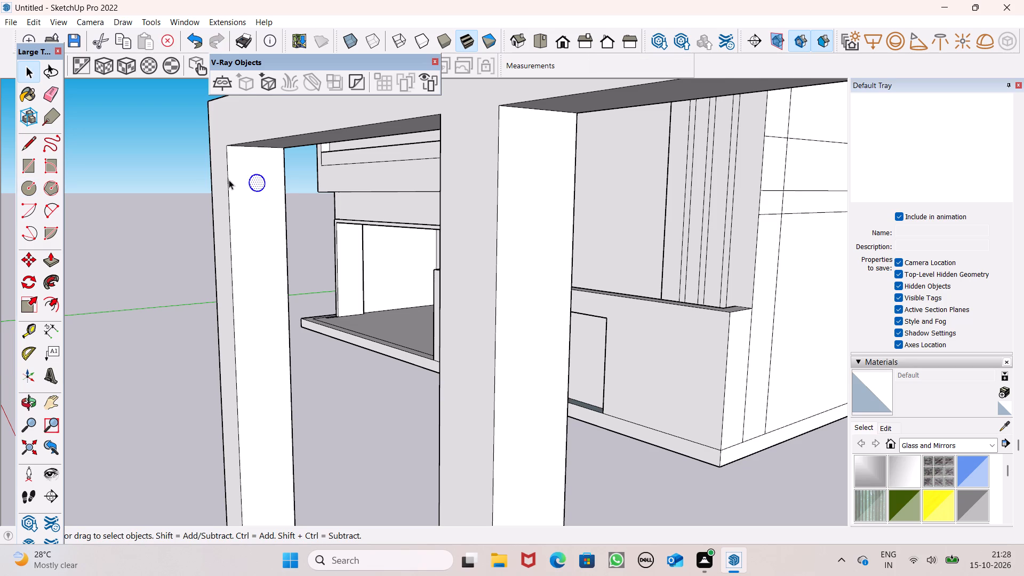
scroll(229, 180, "down", 2)
key("m")
key("Return")
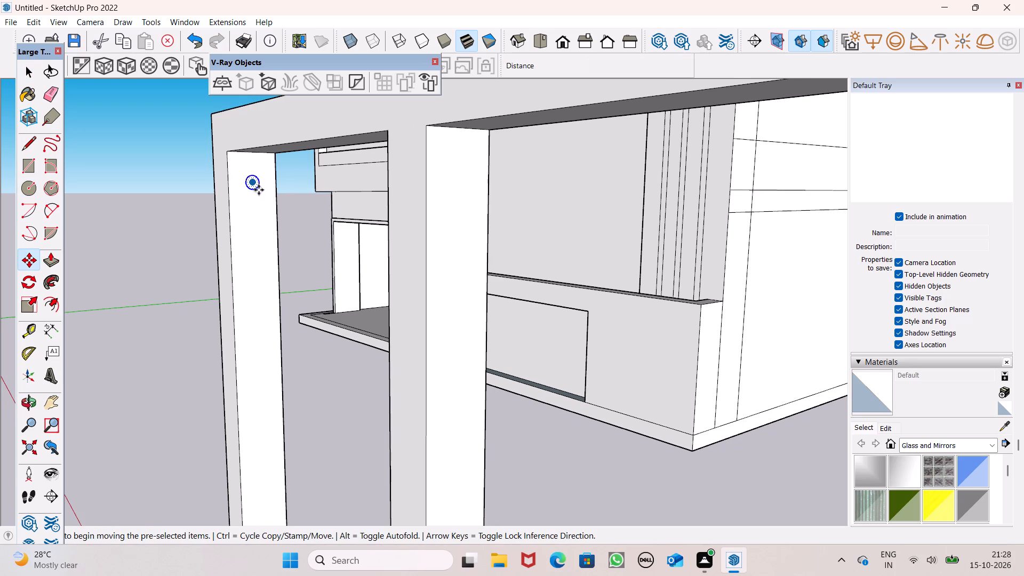
left_click_drag(252, 189, 253, 214)
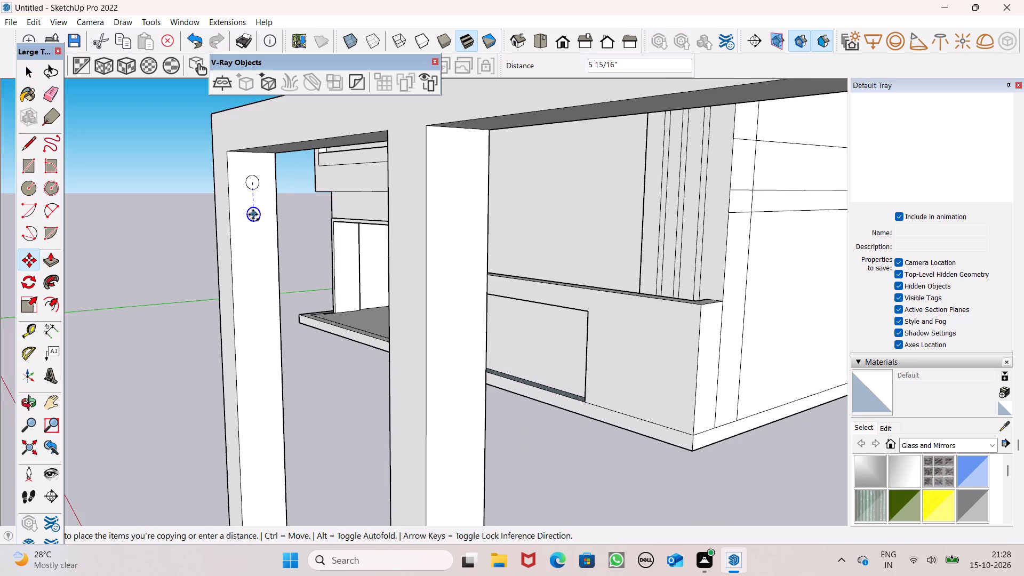
left_click_drag(253, 214, 253, 218)
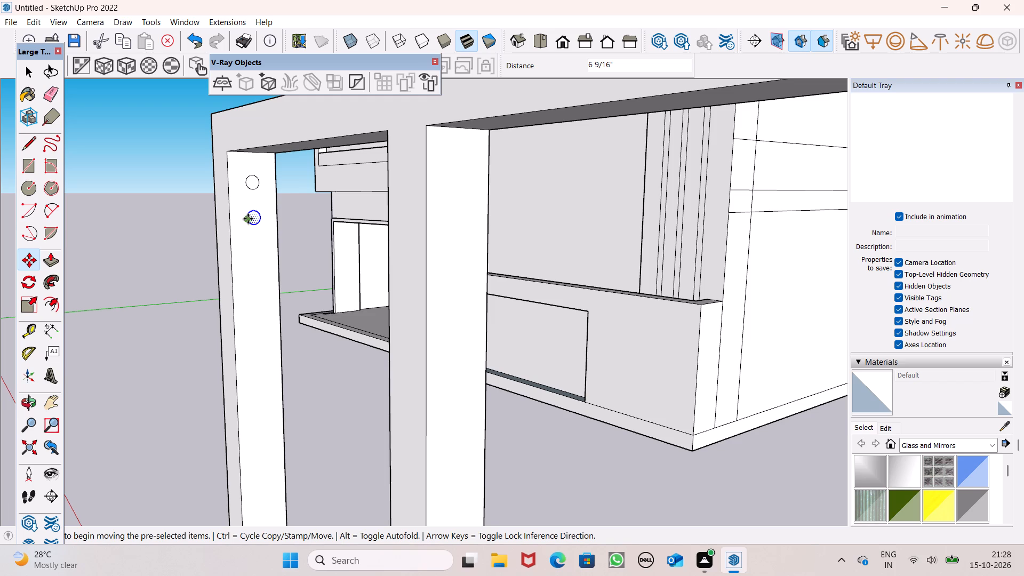
type("*10")
key("Return")
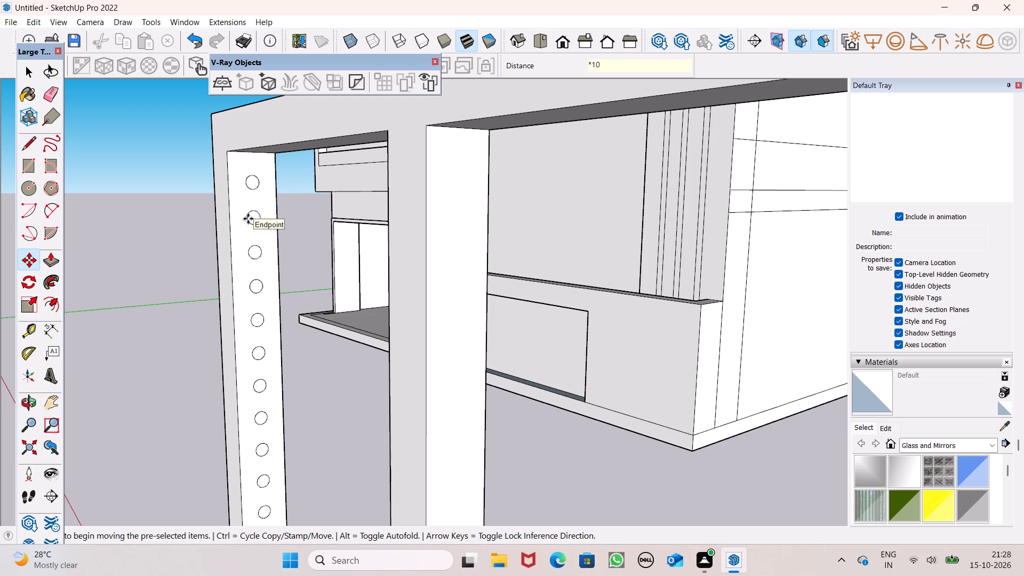
Copy the lowest circle about 6 1/16" further down the post and array the copy with a multiplier of 2.
scroll(246, 180, "down", 2)
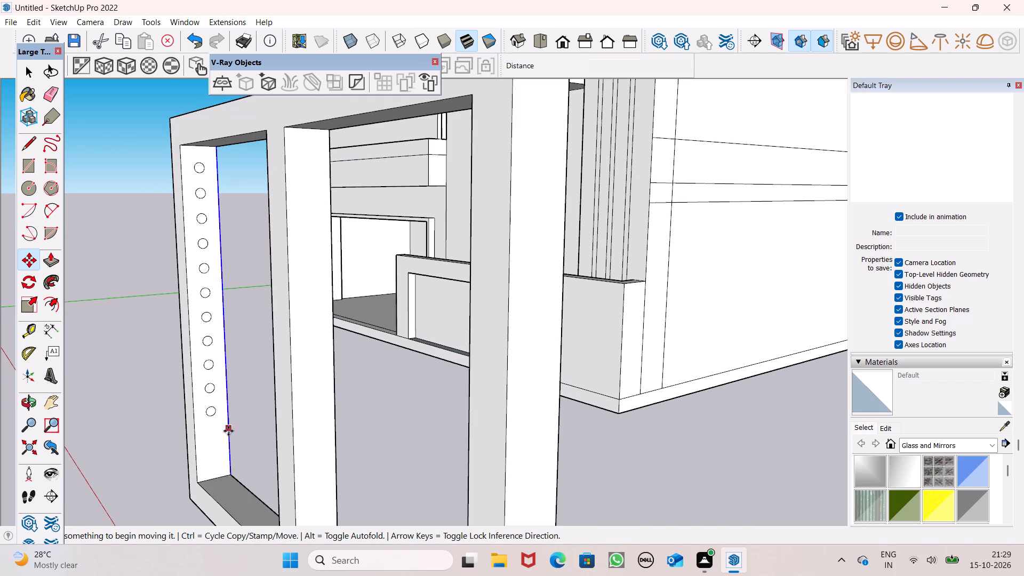
scroll(218, 429, "up", 4)
left_click_drag(216, 410, 214, 425)
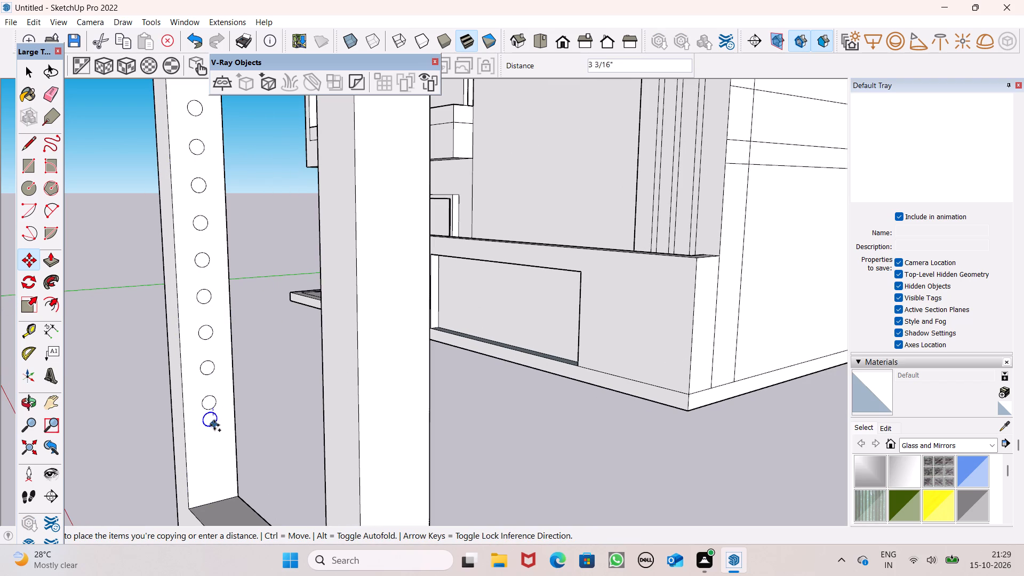
left_click_drag(214, 425, 212, 439)
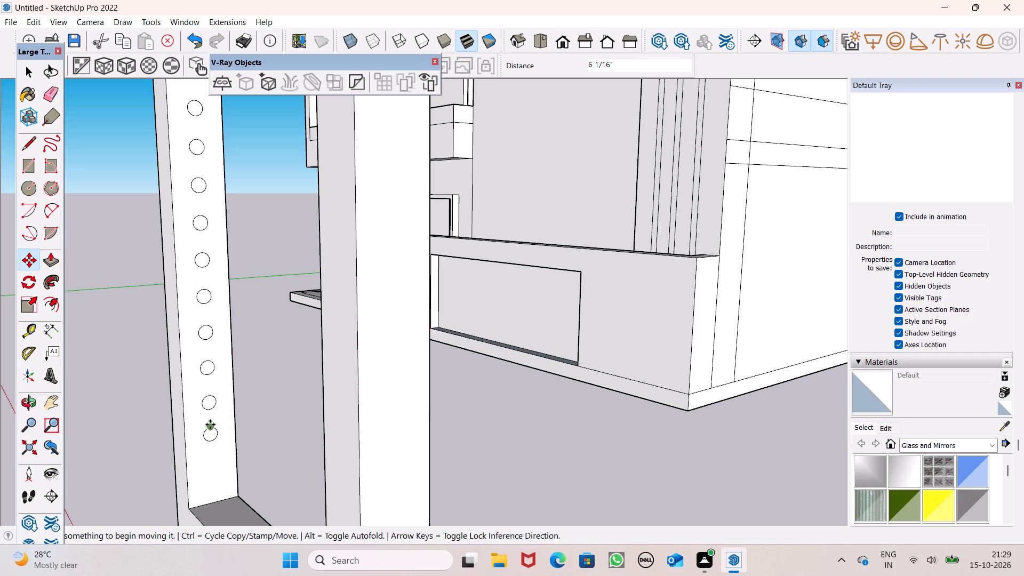
key("shift+asterisk")
key("2")
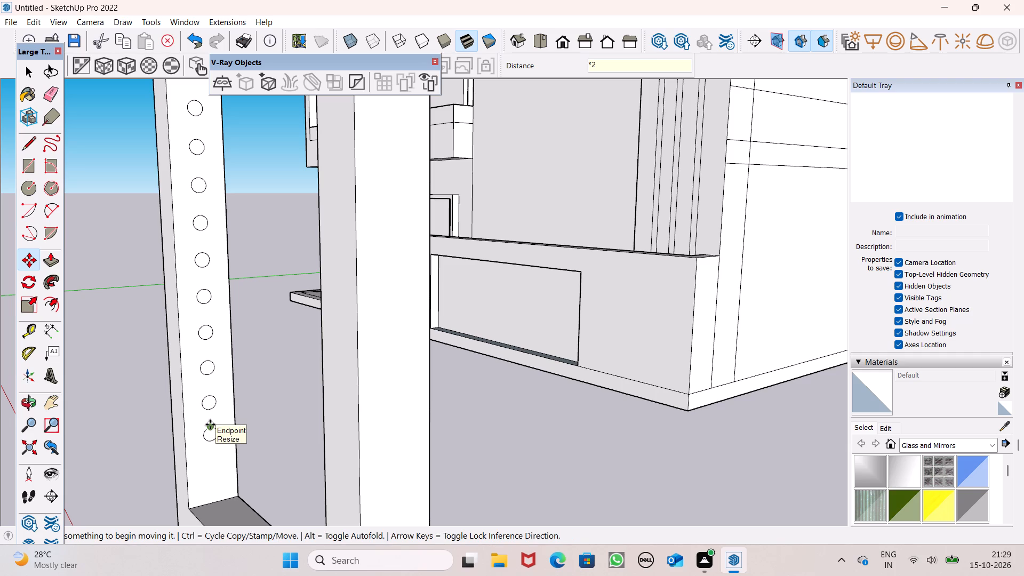
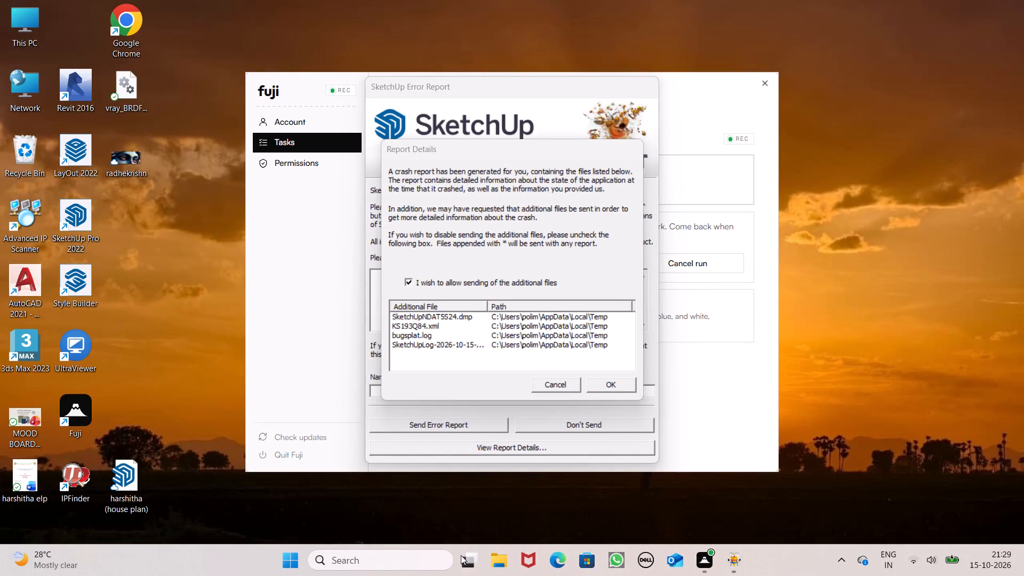
Dismiss the SketchUp crash report's file details without accepting them.
left_click(486, 506)
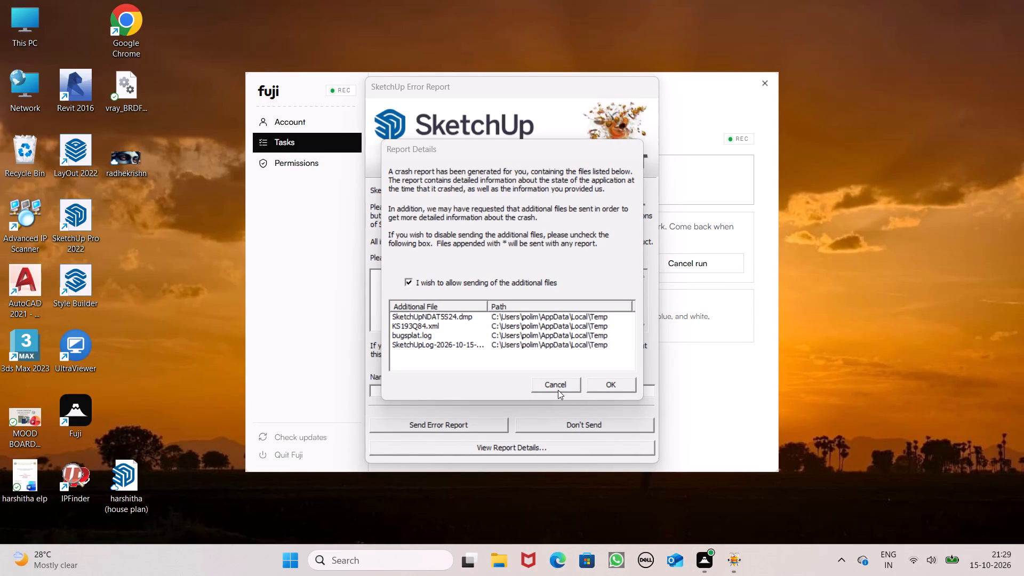
left_click(559, 386)
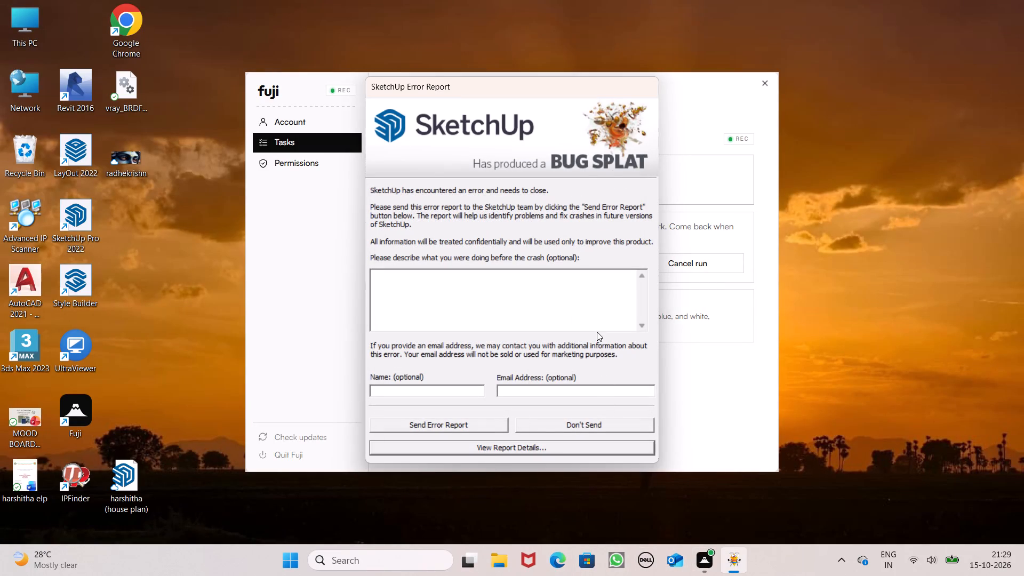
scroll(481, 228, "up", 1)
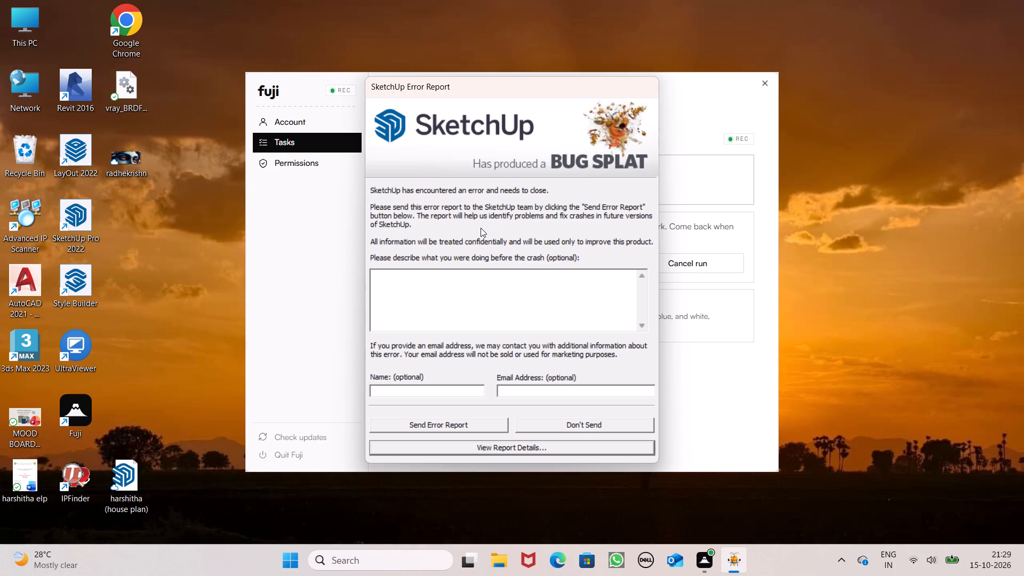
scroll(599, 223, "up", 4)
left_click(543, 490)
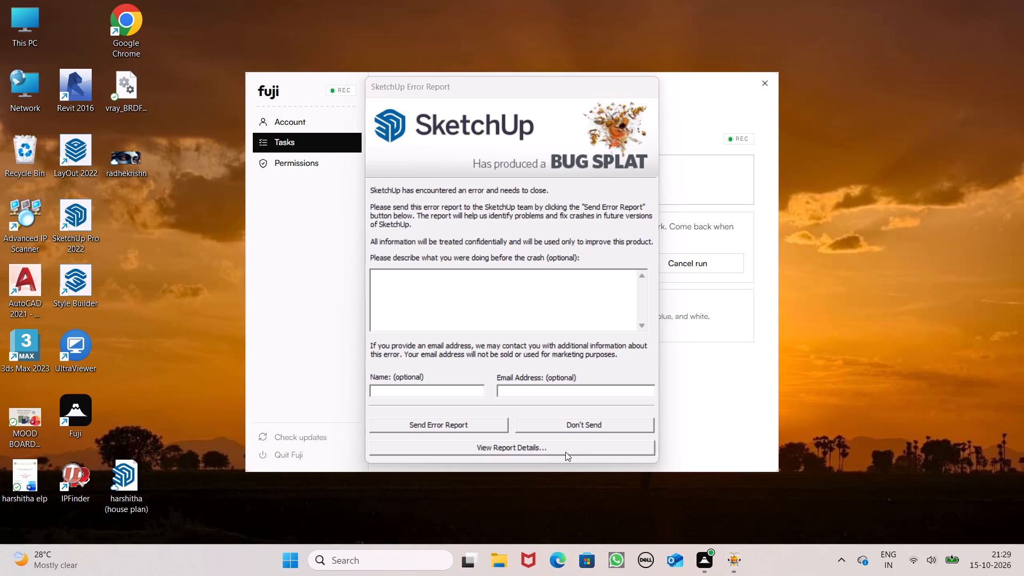
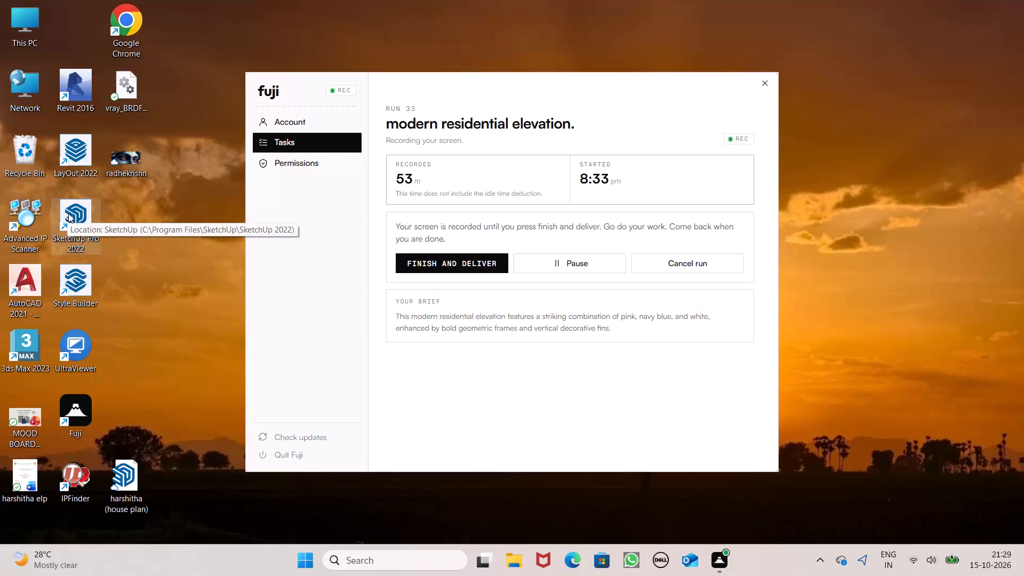
Relaunch SketchUp Pro 2022 from the desktop.
double_click(68, 213)
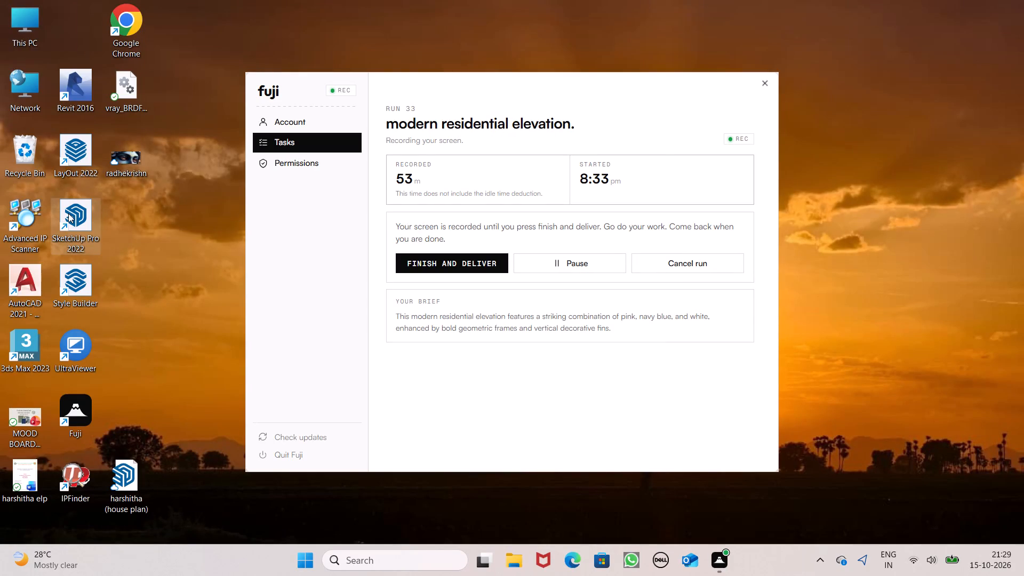
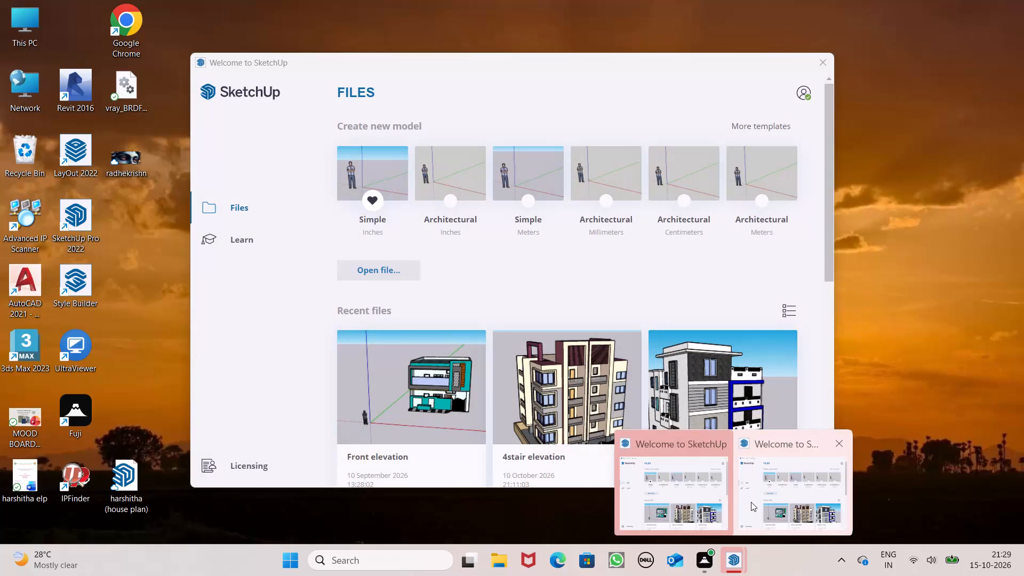
Bring the second Welcome to SketchUp window to the front.
left_click(761, 501)
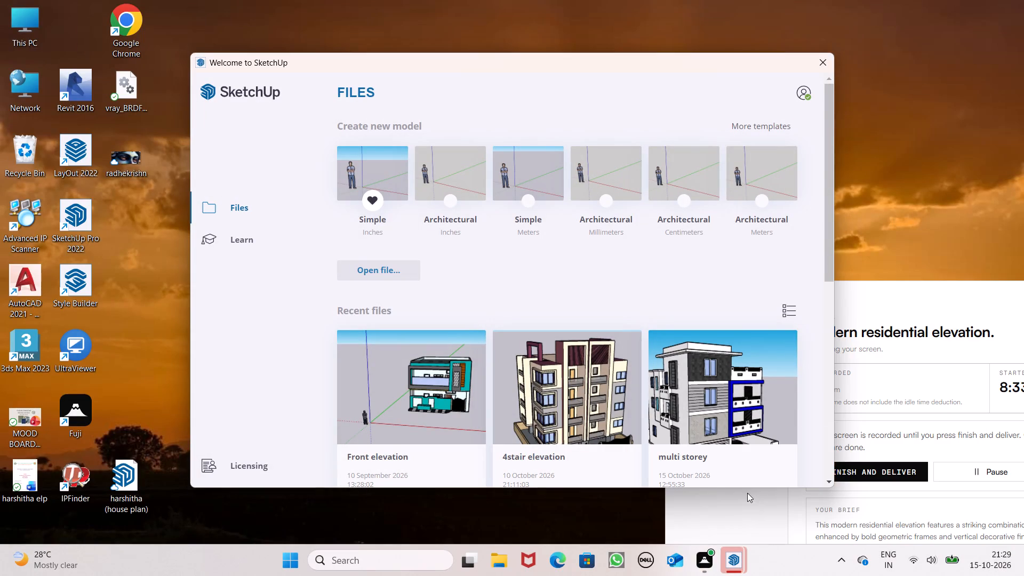
left_click(735, 566)
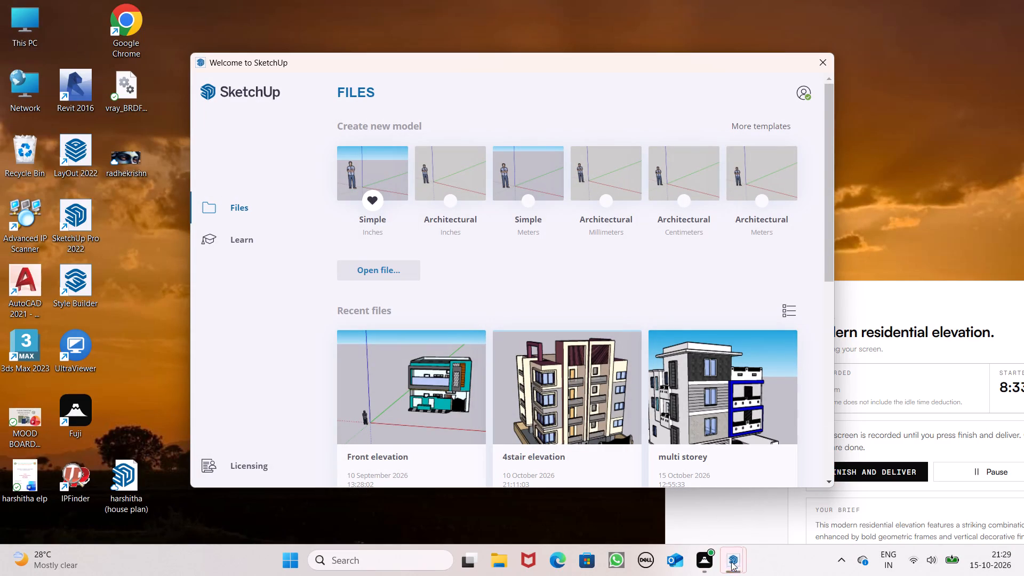
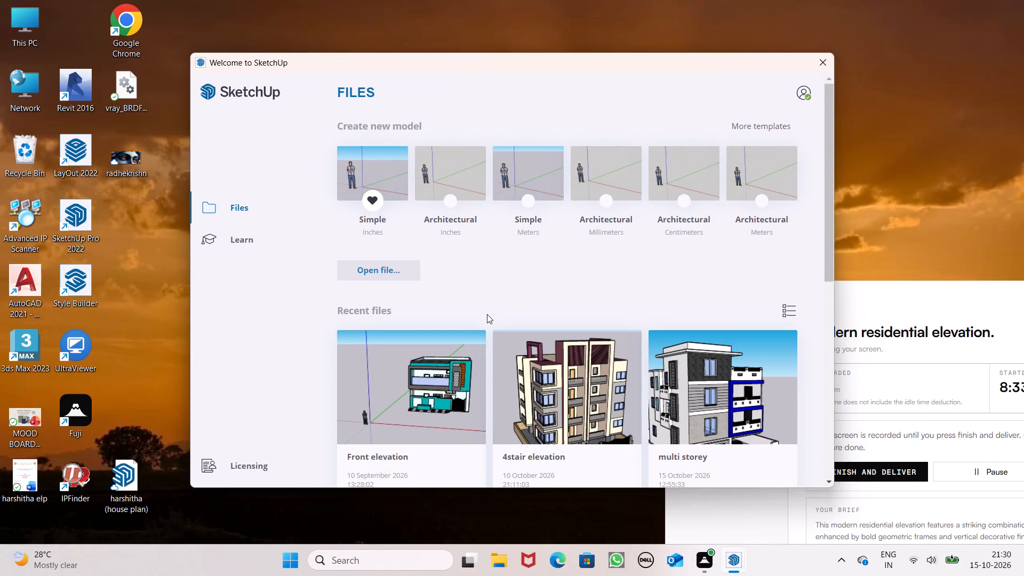
Open the recovered "Untitled" model from the recent files.
scroll(487, 314, "down", 2)
scroll(569, 436, "down", 7)
scroll(569, 436, "up", 1)
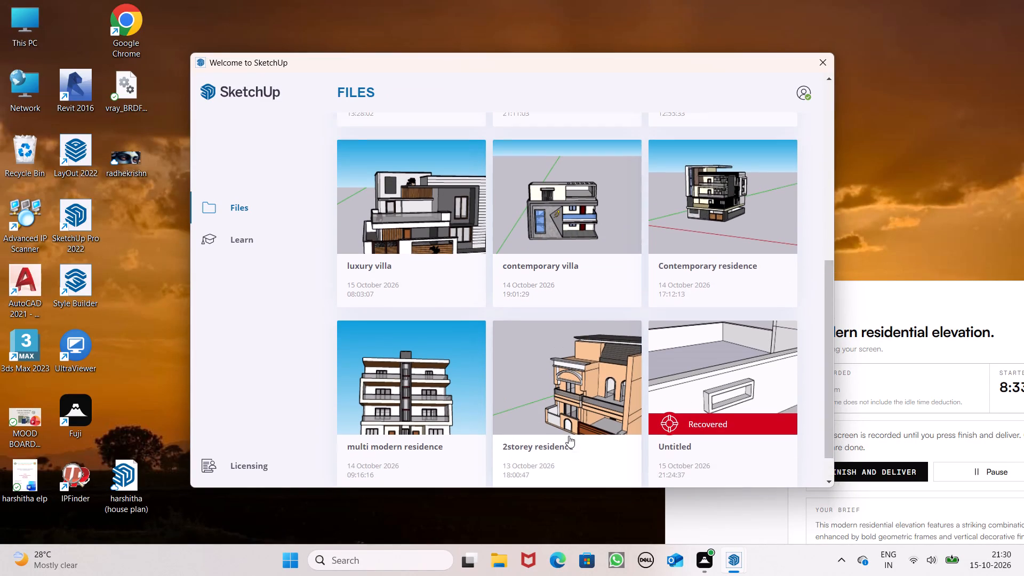
scroll(569, 432, "down", 6)
left_click(702, 353)
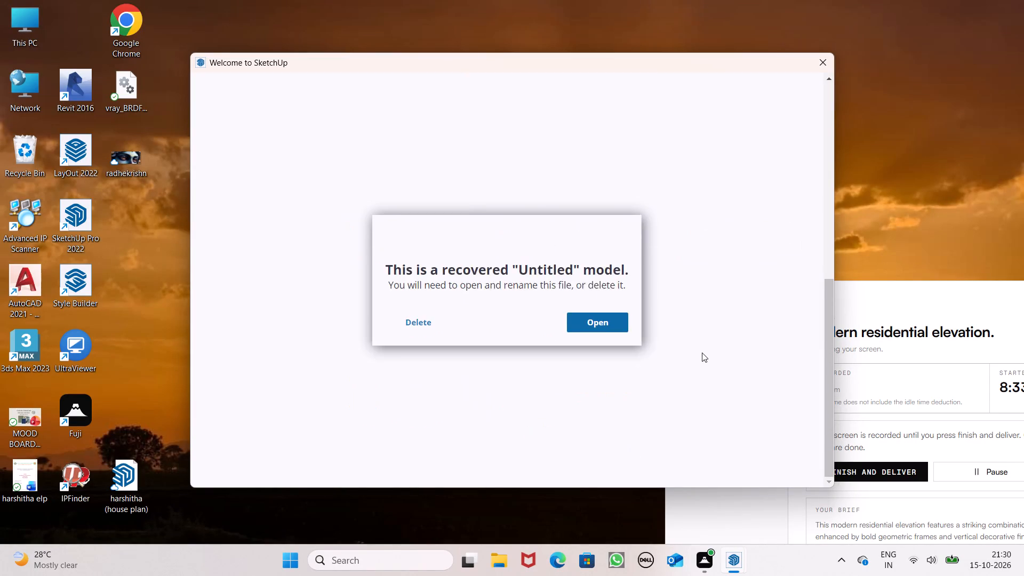
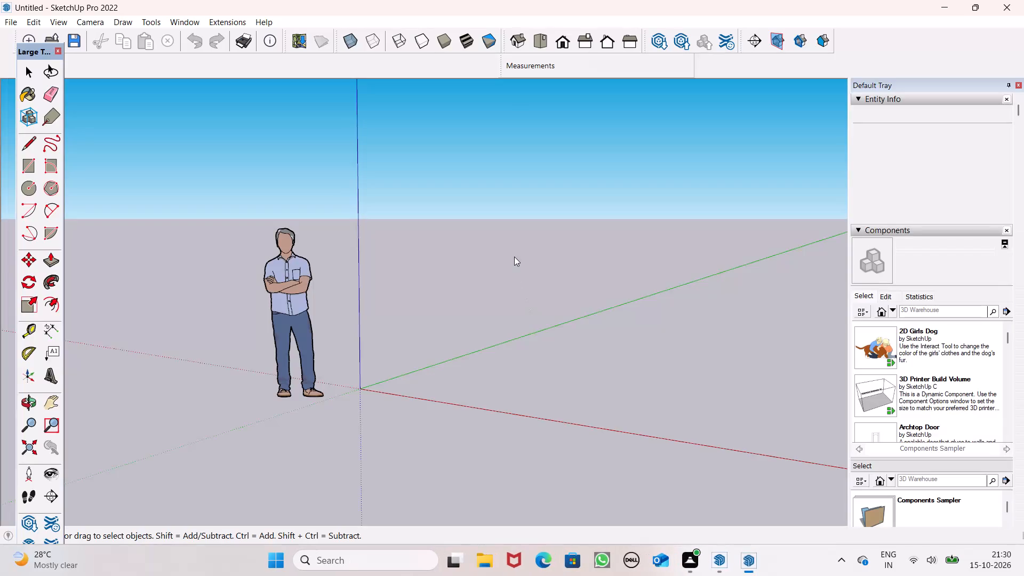
Start saving the recovered house model as a SketchUp file in the Documents folder, clearing the default file name.
scroll(498, 249, "down", 5)
scroll(383, 260, "down", 9)
scroll(379, 306, "down", 6)
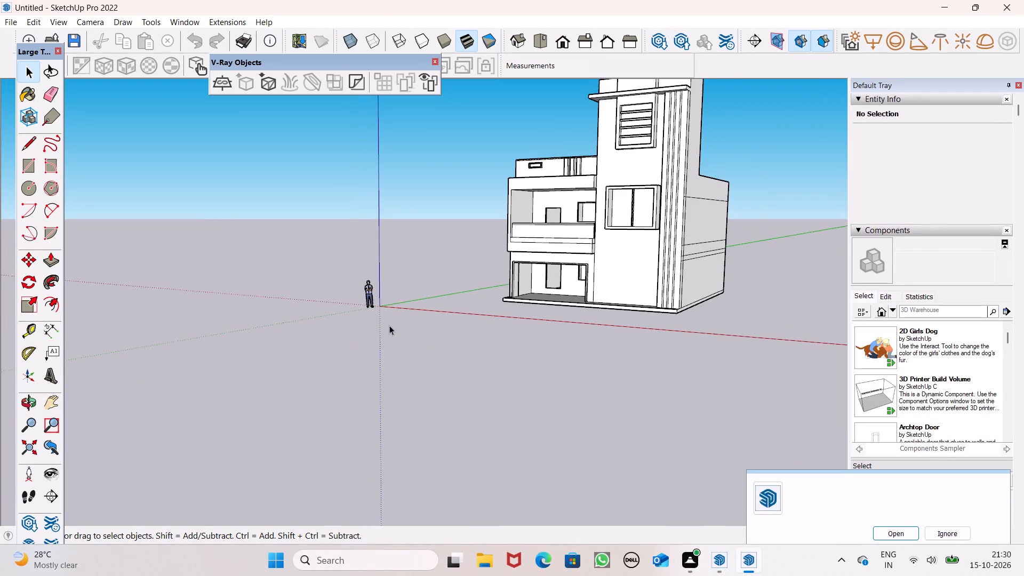
middle_click_drag(403, 358, 482, 381)
scroll(481, 323, "down", 4)
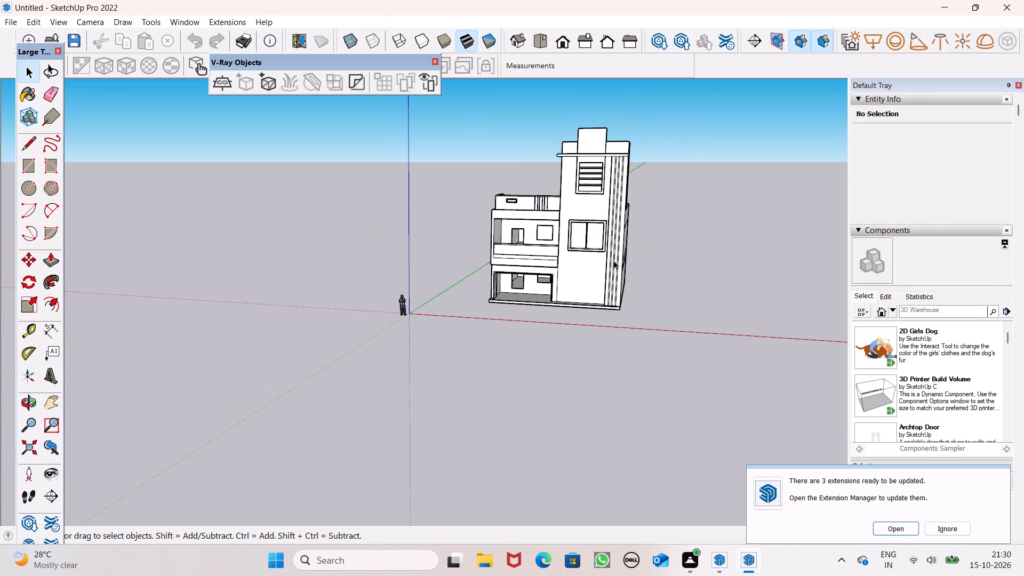
key("ctrl+s")
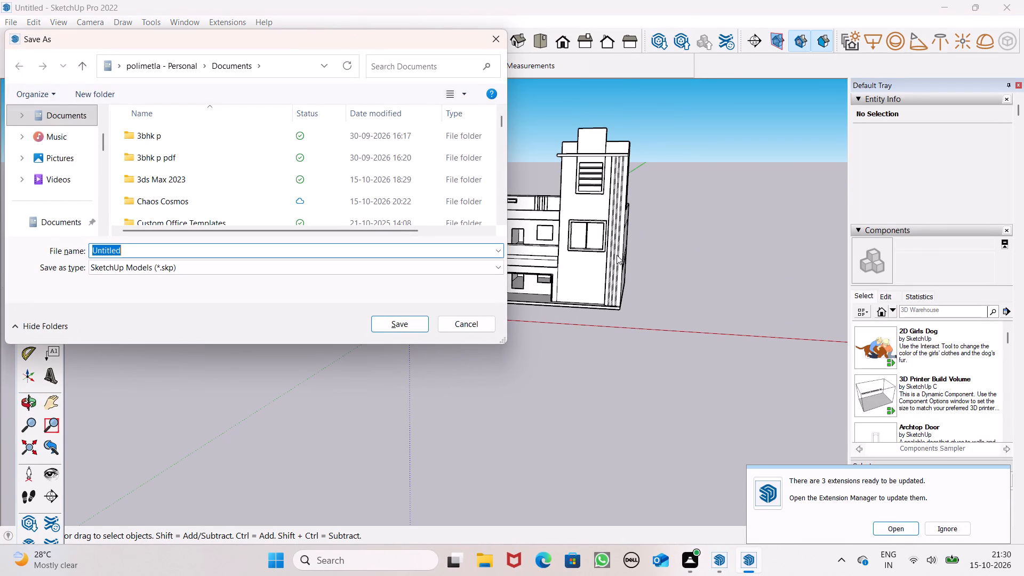
key("BackSpace")
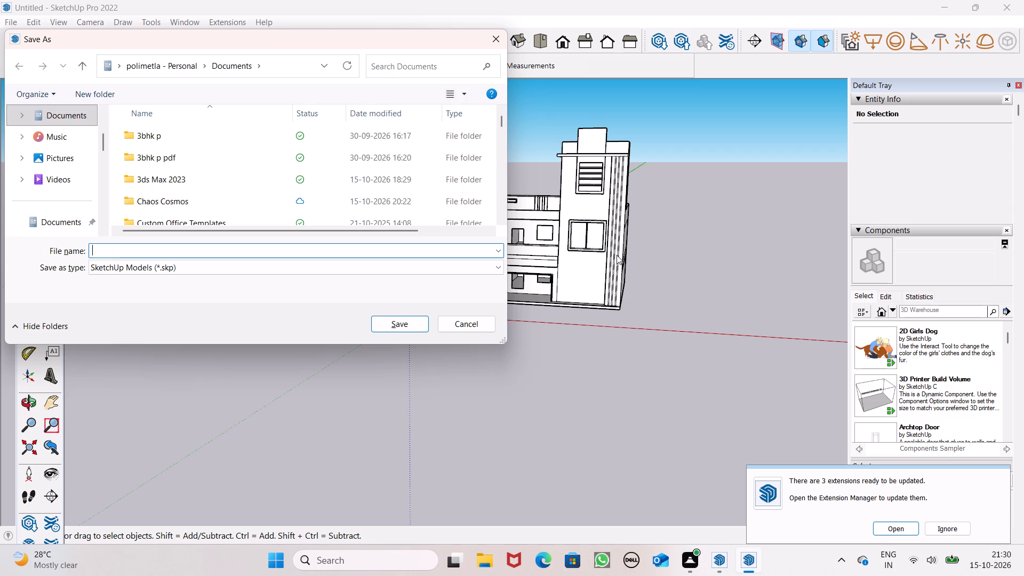
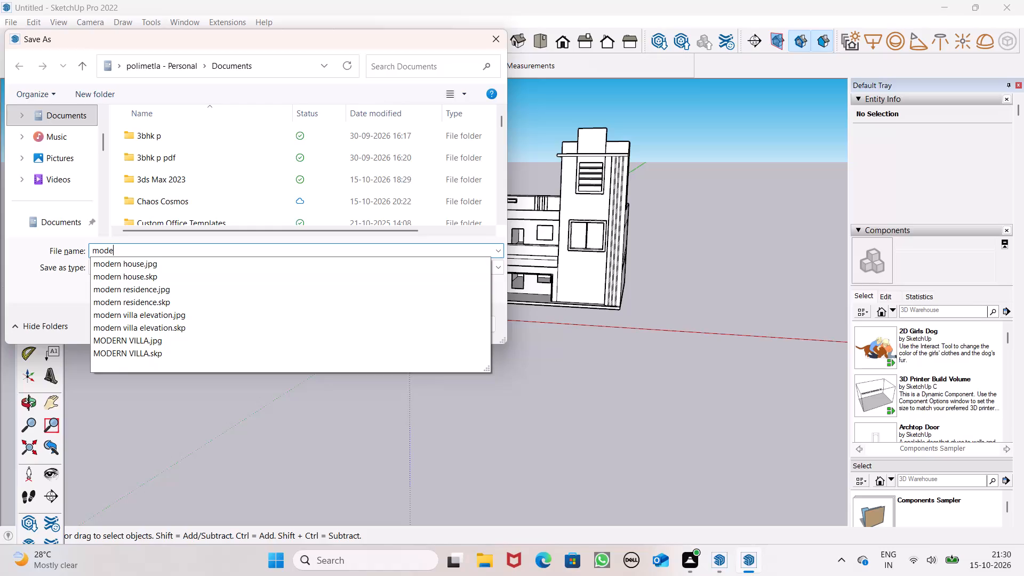
Save the recovered model under the file name "modern residential elevation".
type("rn residential elevation")
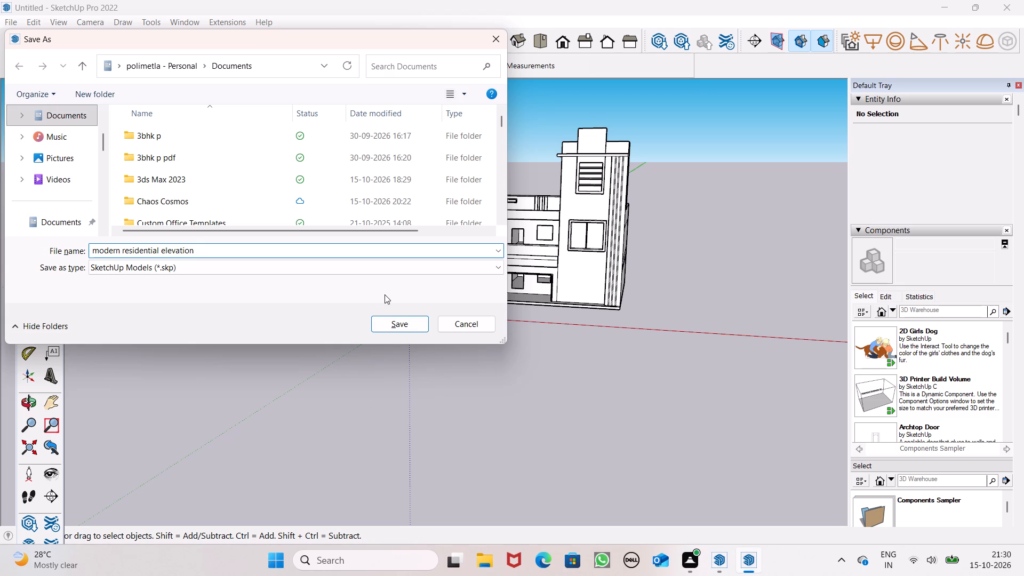
left_click(389, 320)
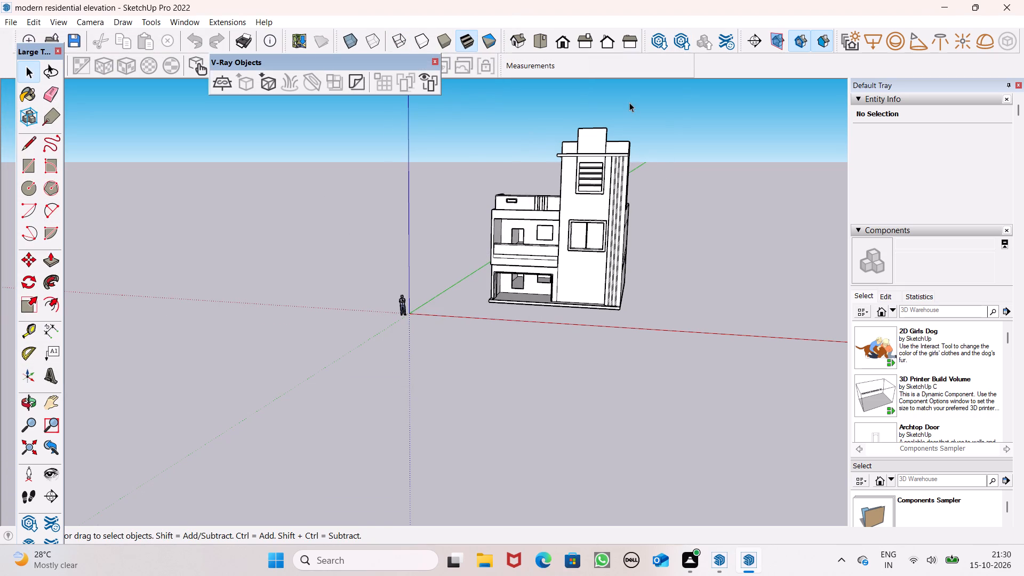
Examine the front elevation of the house from several heights and distances.
scroll(629, 102, "up", 4)
middle_click_drag(634, 250, 649, 233)
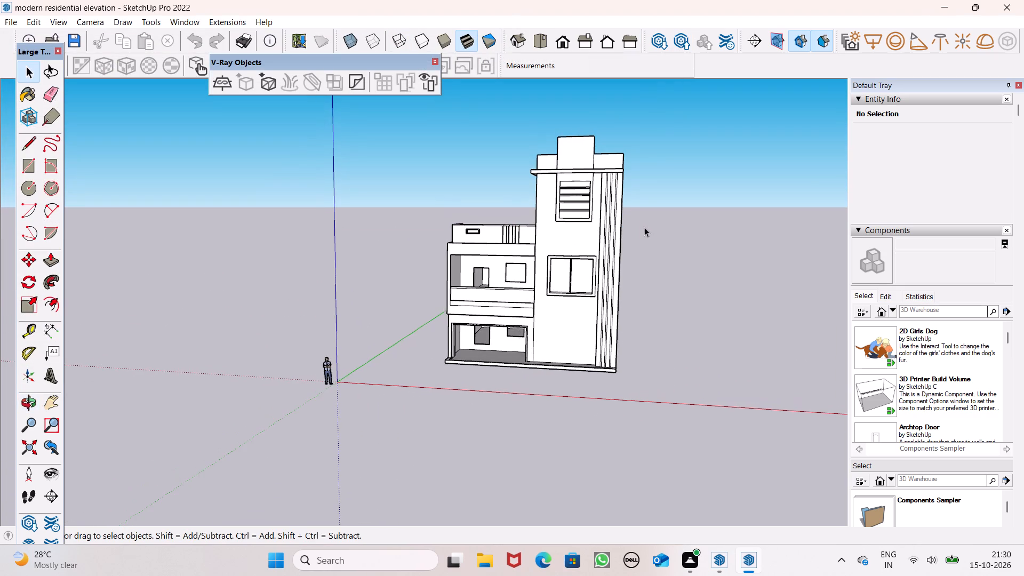
scroll(643, 227, "down", 2)
middle_click_drag(647, 260, 655, 301)
middle_click_drag(624, 299, 630, 280)
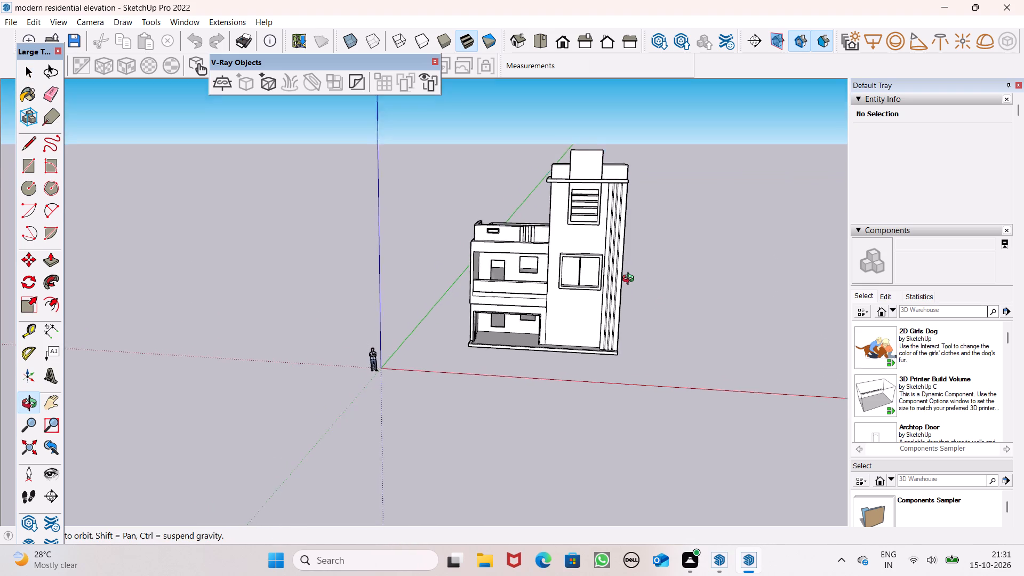
middle_click_drag(630, 280, 606, 242)
scroll(588, 266, "up", 3)
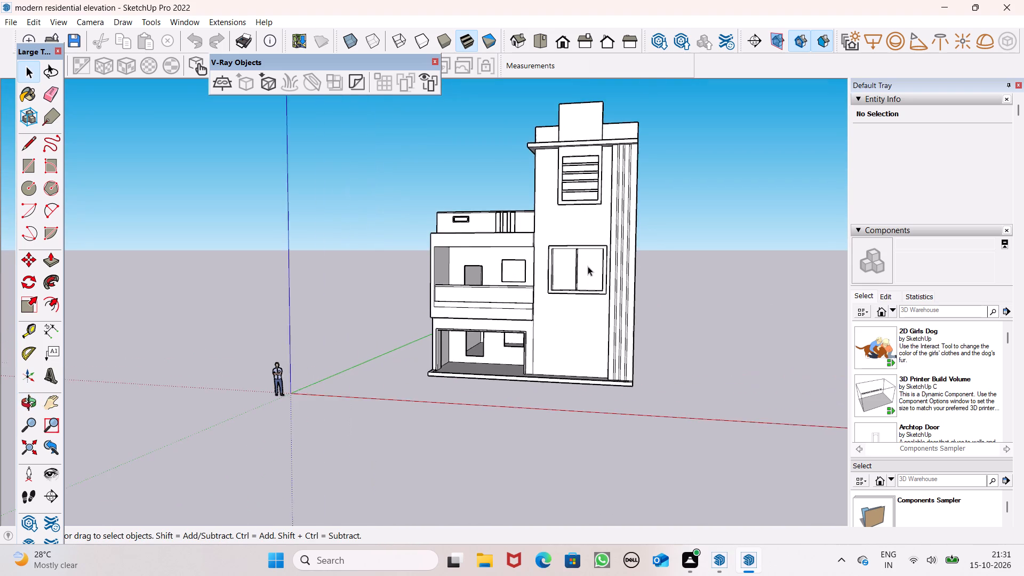
scroll(588, 264, "down", 2)
middle_click_drag(596, 281, 621, 277)
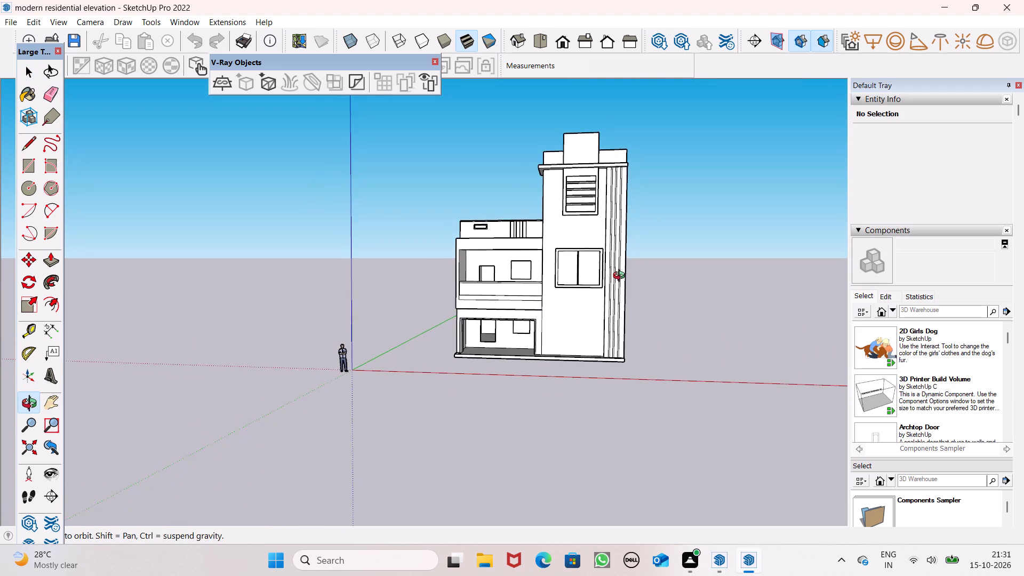
middle_click_drag(621, 277, 634, 241)
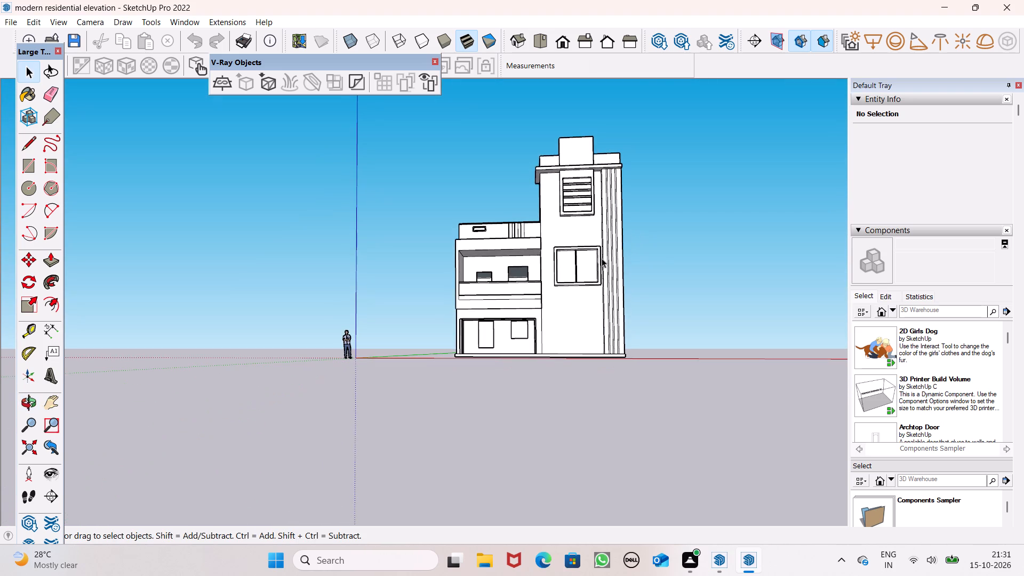
scroll(602, 259, "up", 6)
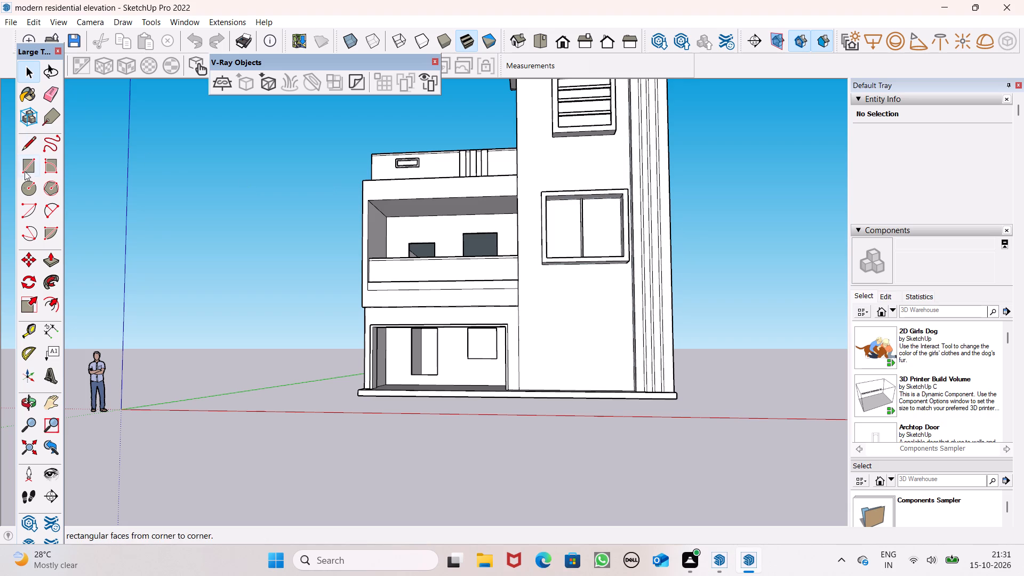
Draw a rectangle about 12' 9" by 7' 8" on the tower's front wall, just below the projecting window.
left_click(25, 170)
middle_click_drag(518, 267, 524, 231)
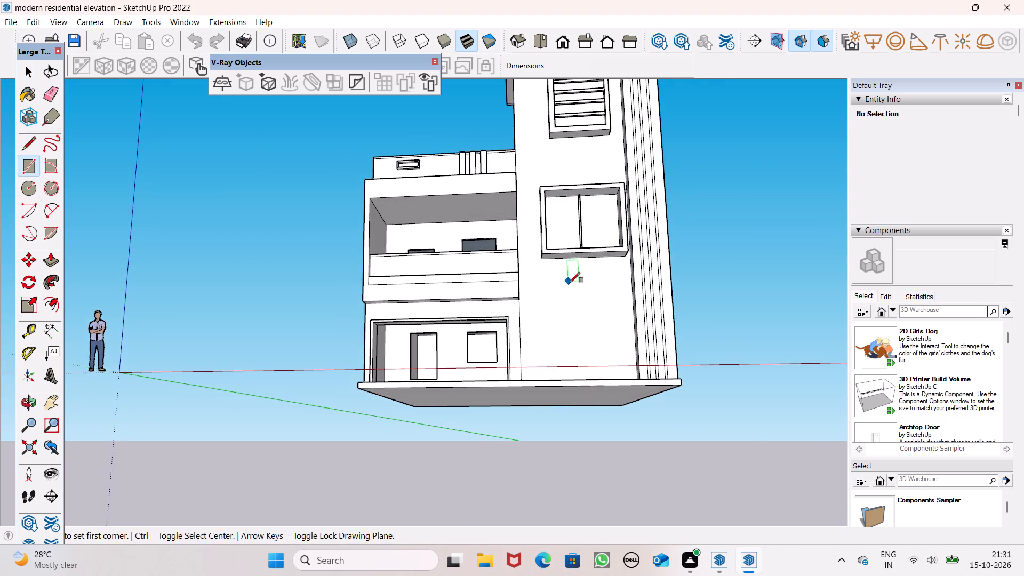
scroll(570, 283, "up", 7)
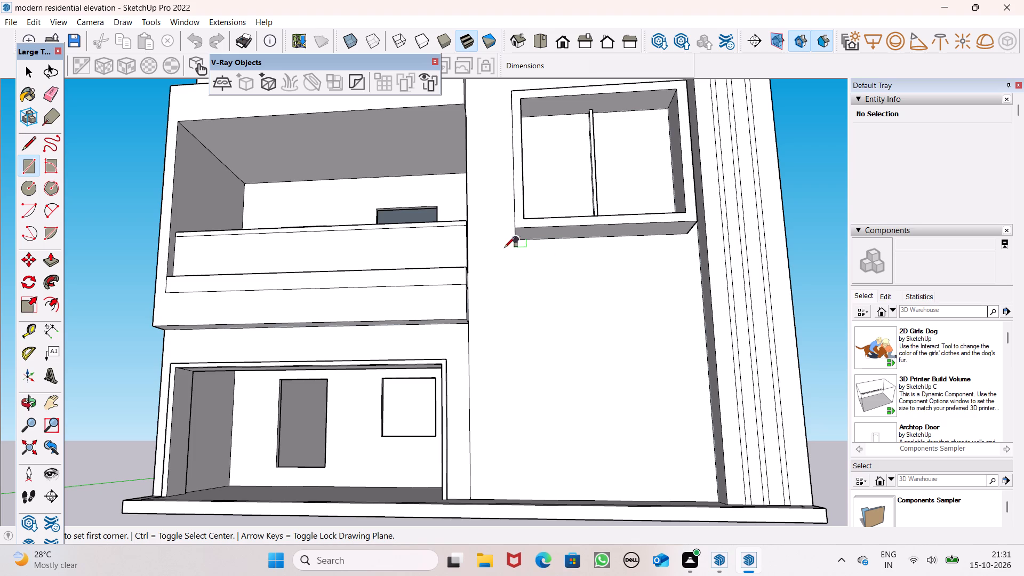
scroll(501, 244, "down", 6)
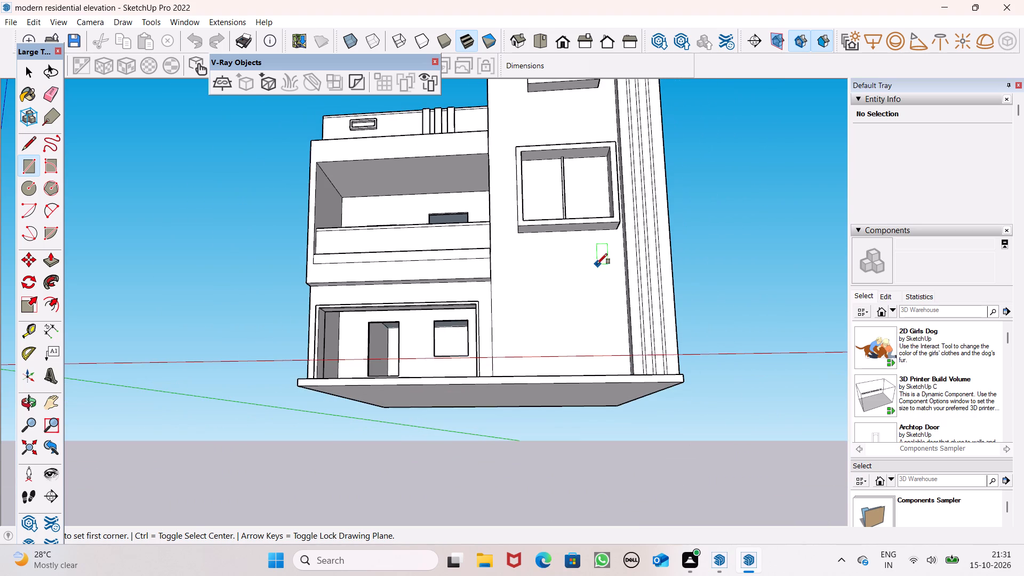
middle_click_drag(595, 266, 599, 283)
scroll(582, 293, "up", 2)
scroll(524, 262, "up", 5)
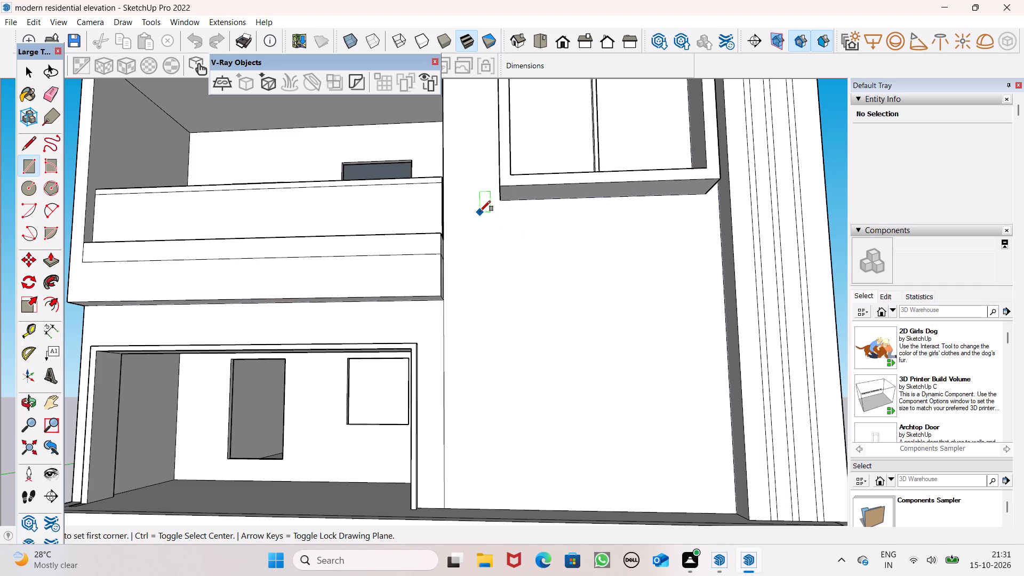
left_click(480, 209)
scroll(642, 346, "down", 3)
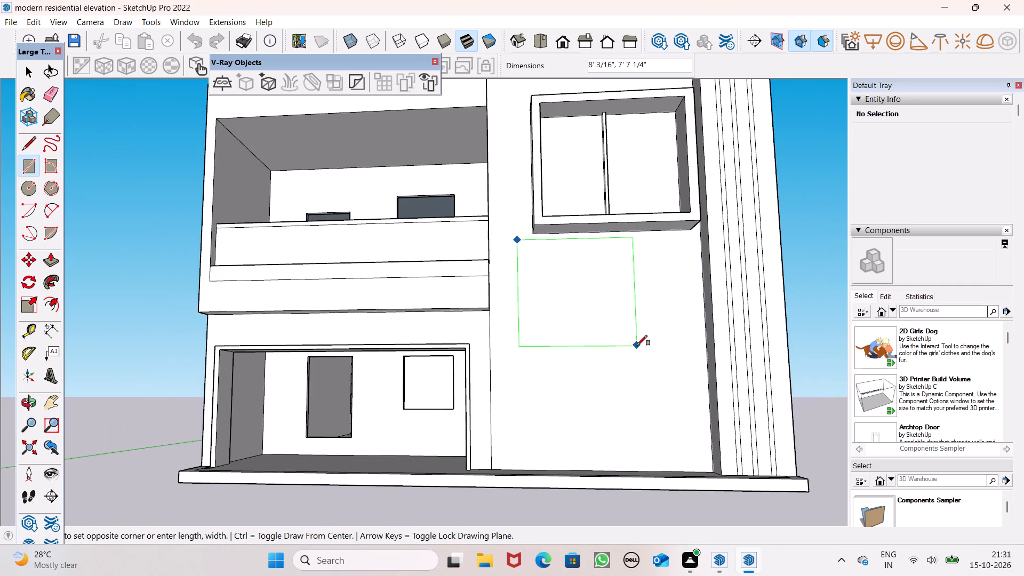
left_click(634, 422)
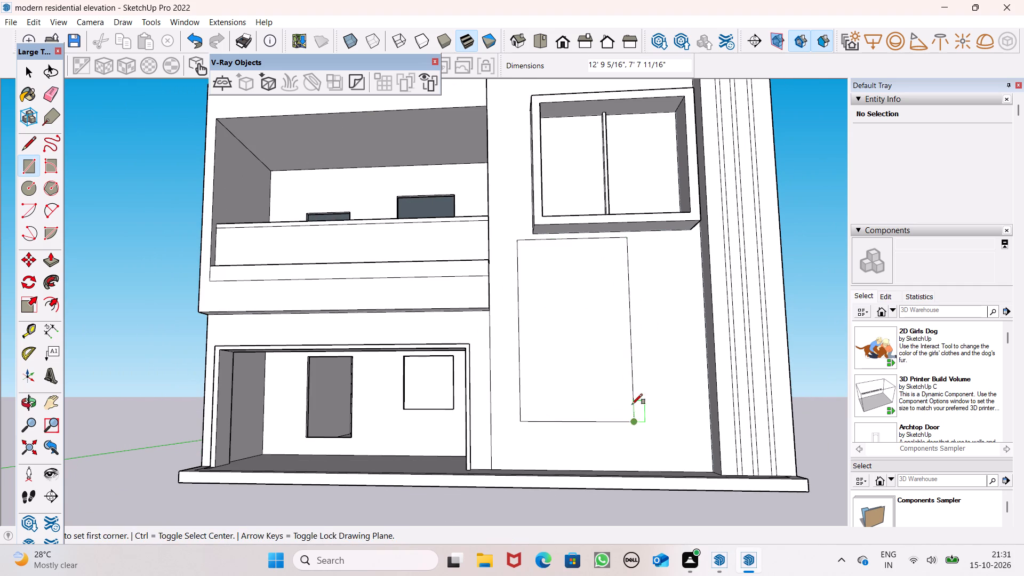
Push/Pull the new rectangle below the window outward about 2' to form a raised panel.
left_click(45, 260)
scroll(565, 333, "down", 2)
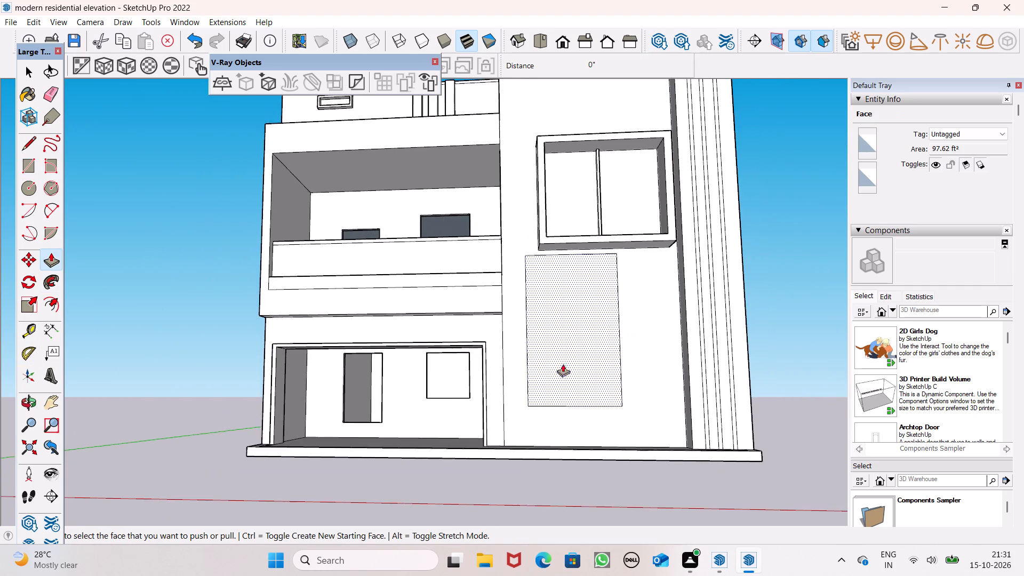
middle_click_drag(563, 369, 735, 525)
scroll(587, 405, "down", 5)
scroll(586, 205, "up", 3)
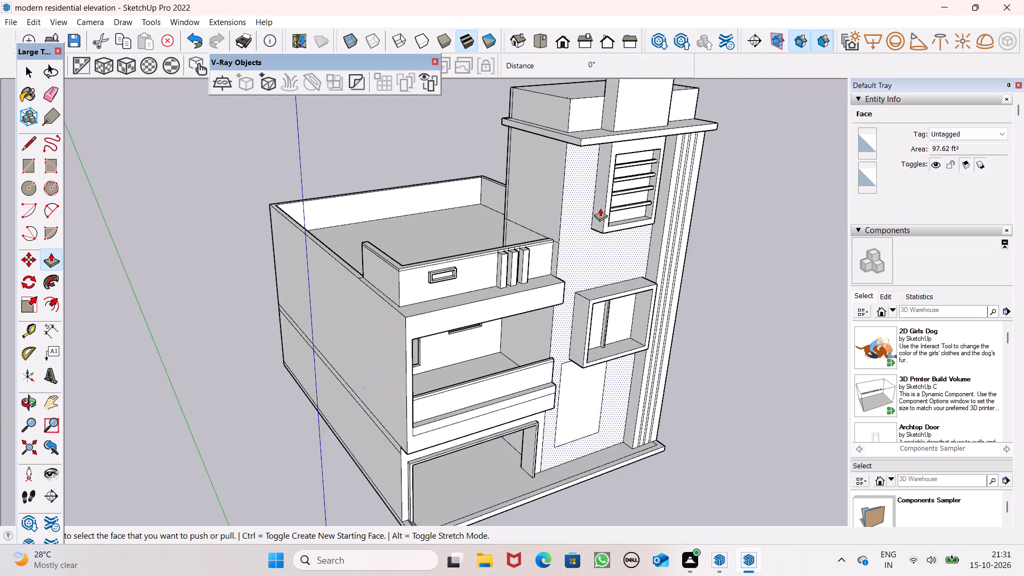
scroll(600, 208, "up", 1)
left_click_drag(571, 446, 629, 235)
Widen the raised panel by pulling out its side face farthest from the balcony.
middle_click_drag(635, 445, 342, 301)
scroll(624, 438, "up", 1)
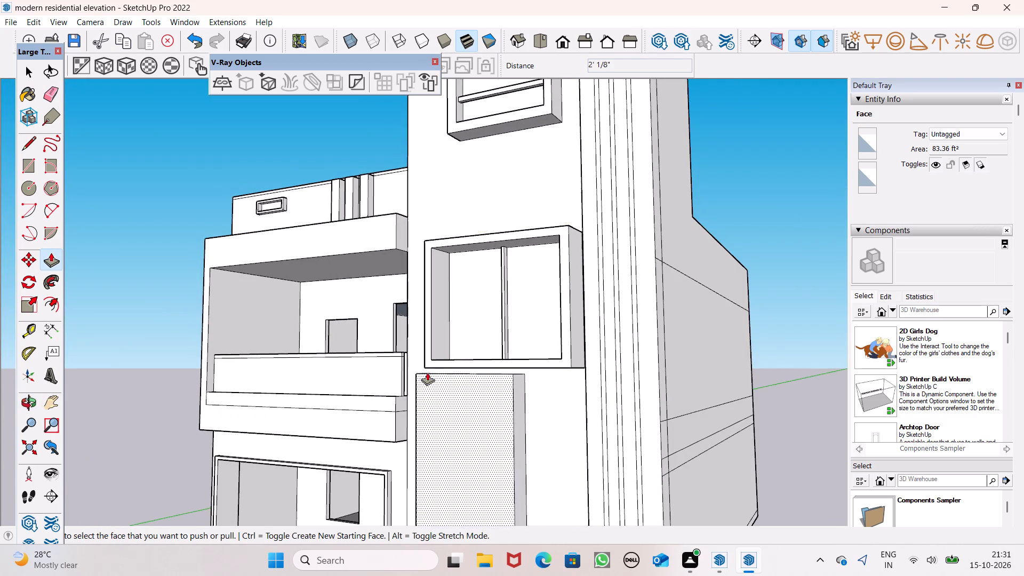
scroll(450, 347, "down", 4)
middle_click_drag(509, 441, 451, 450)
scroll(463, 453, "up", 2)
left_click_drag(476, 441, 493, 441)
Extend the end of the balcony's lower band to the raised panel, and the ledge above it by 2' 3 13/16".
scroll(494, 393, "down", 6)
middle_click_drag(483, 398, 714, 442)
scroll(585, 394, "up", 7)
scroll(458, 302, "down", 3)
middle_click_drag(481, 351, 540, 430)
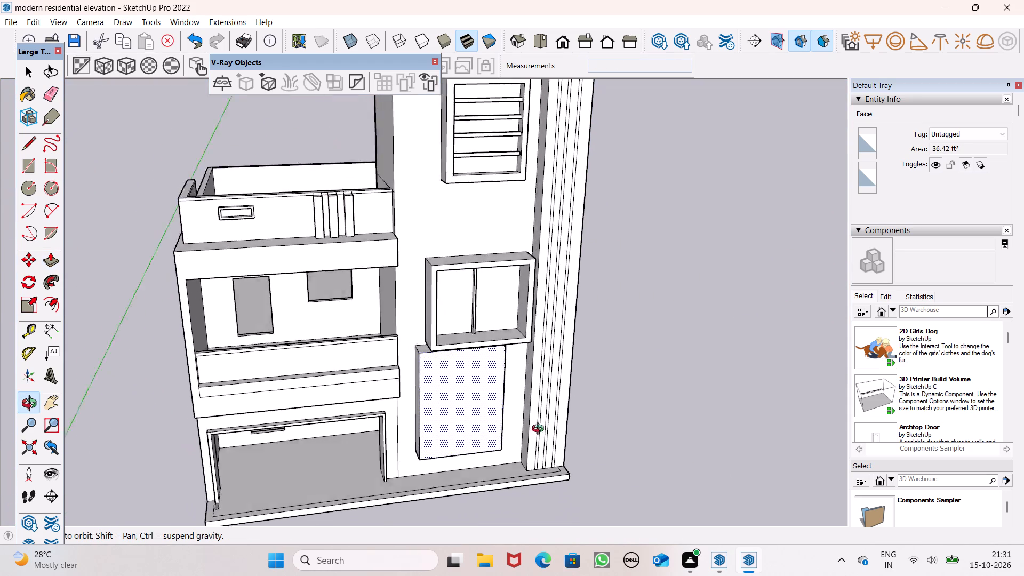
middle_click_drag(540, 430, 607, 437)
scroll(452, 387, "up", 6)
middle_click_drag(420, 396, 252, 420)
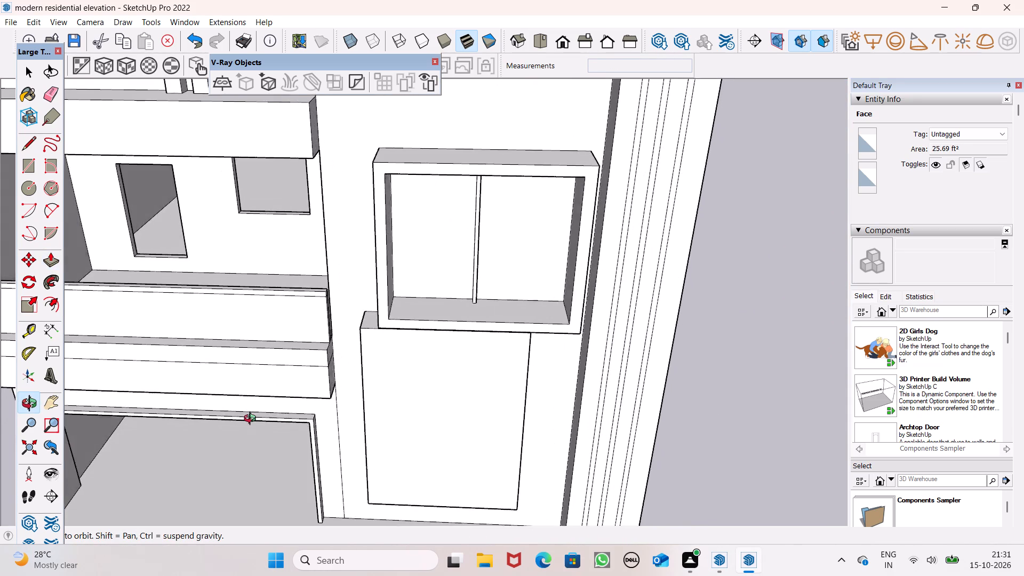
middle_click_drag(252, 420, 252, 415)
scroll(339, 365, "up", 6)
left_click_drag(322, 365, 354, 369)
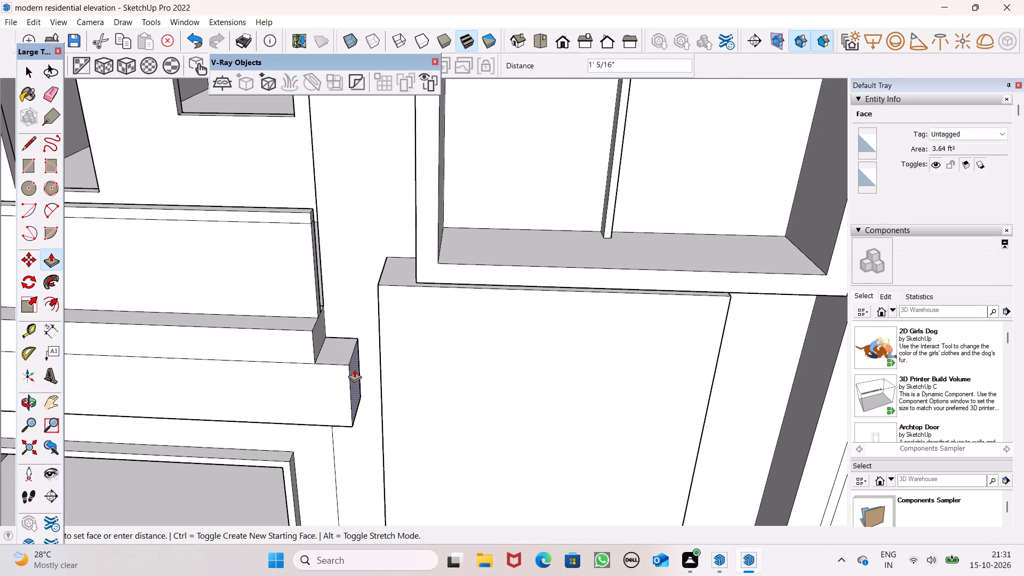
left_click_drag(354, 369, 396, 365)
left_click_drag(316, 341, 330, 343)
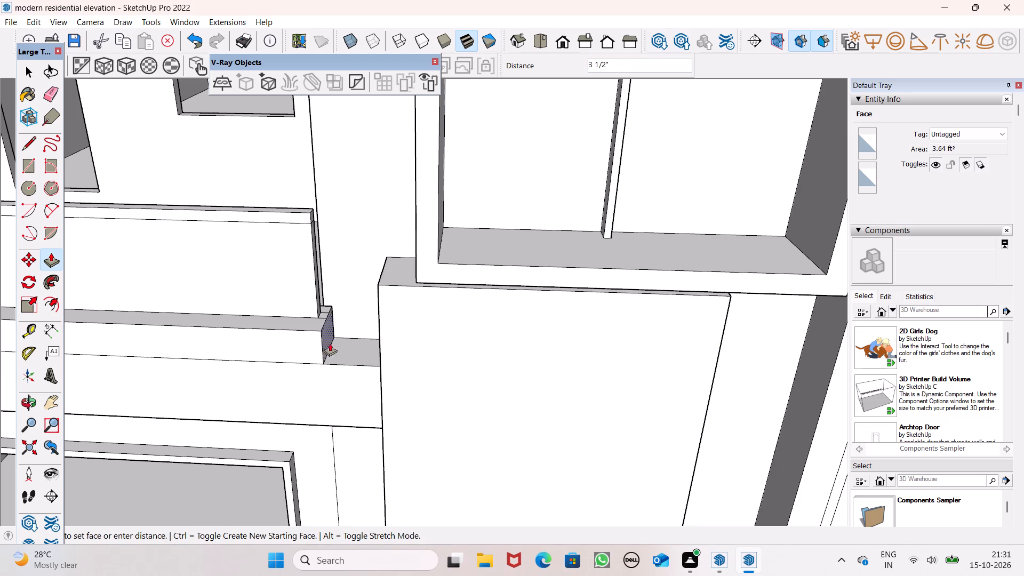
left_click_drag(330, 343, 399, 356)
Extend the balcony-side face of the projecting window box 1' 2" to line up with the raised panel below.
scroll(334, 319, "down", 2)
scroll(334, 319, "up", 1)
scroll(334, 319, "down", 8)
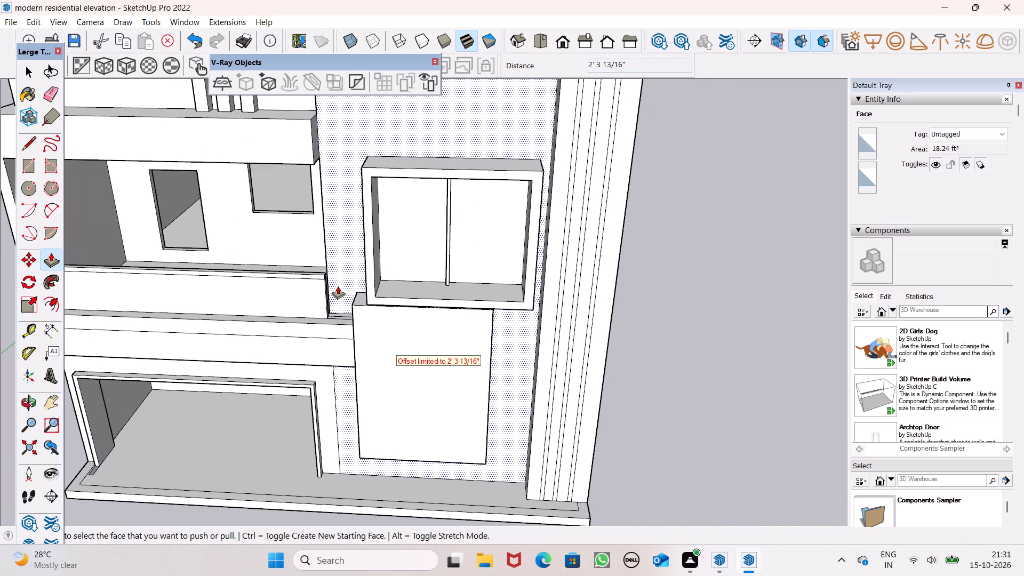
scroll(338, 286, "down", 2)
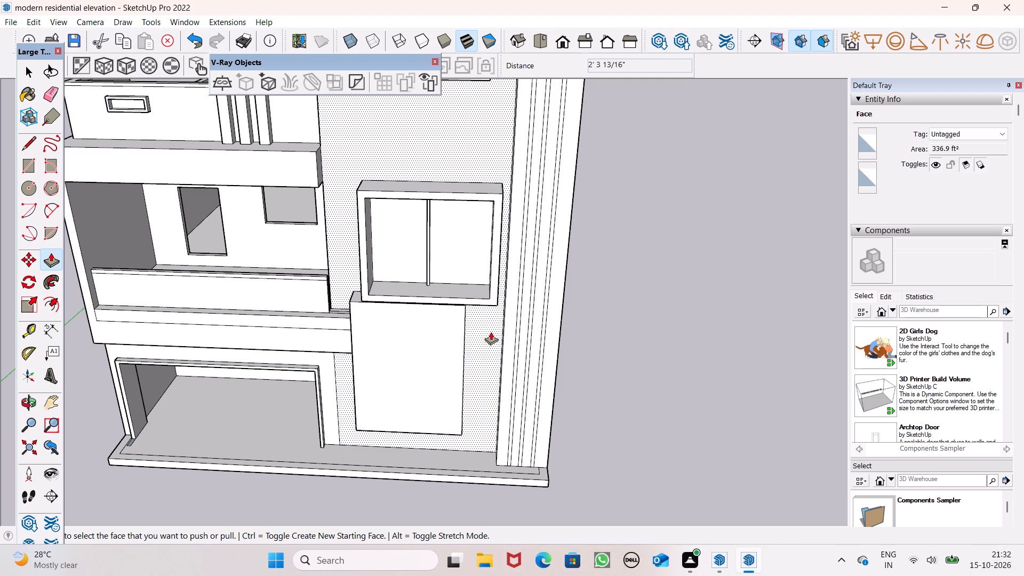
scroll(498, 332, "down", 2)
middle_click_drag(550, 367, 583, 310)
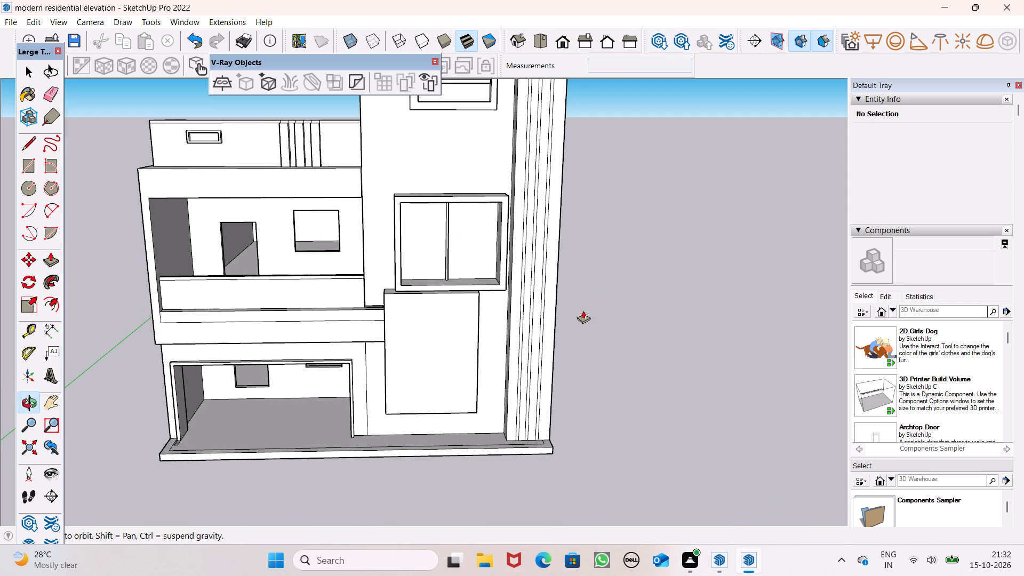
middle_click_drag(583, 310, 583, 311)
middle_click_drag(638, 310, 820, 230)
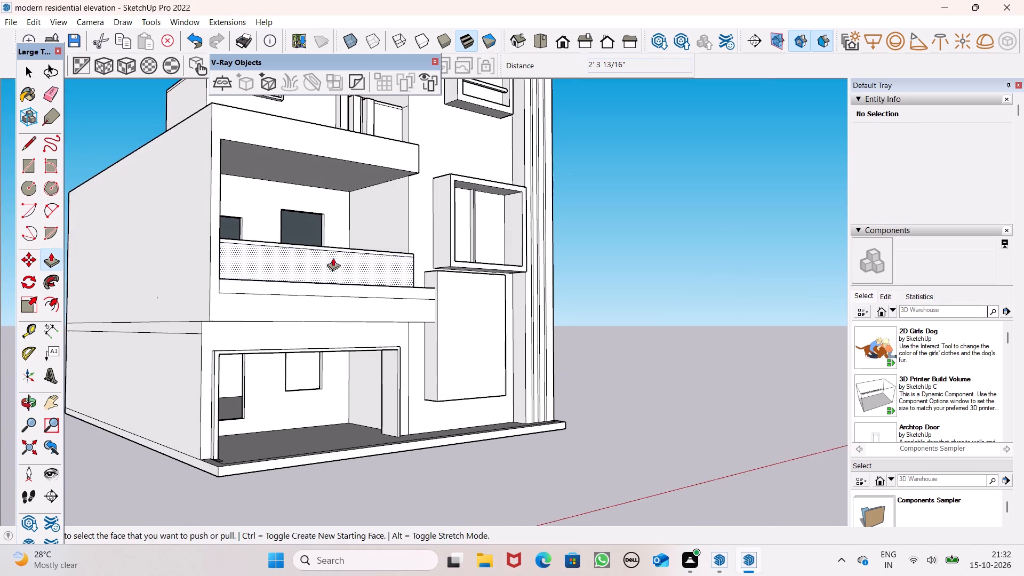
scroll(333, 258, "up", 1)
middle_click_drag(333, 258, 409, 342)
scroll(426, 233, "up", 3)
left_click_drag(473, 238, 467, 255)
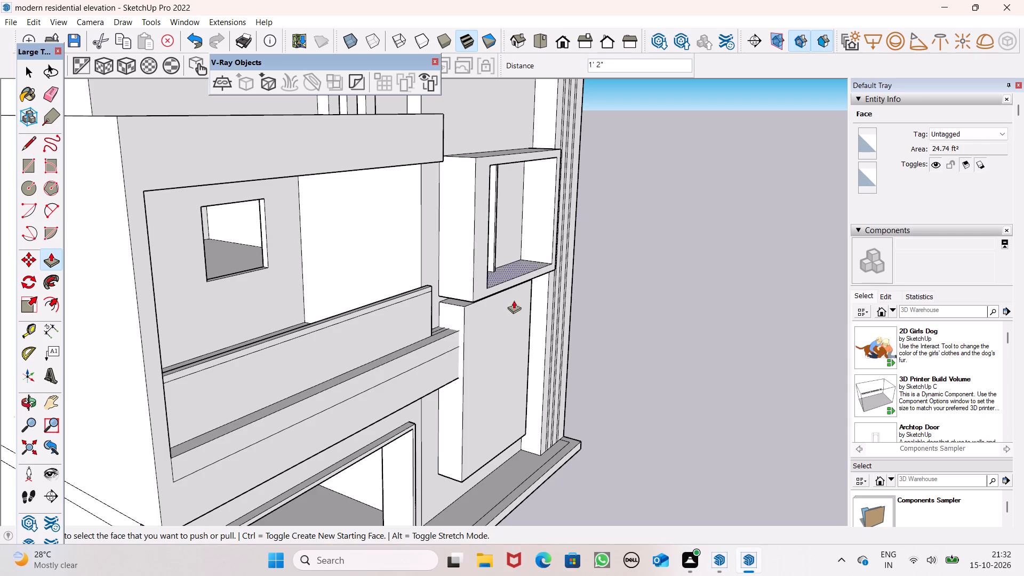
Thin the window frame's balcony-side border by pushing its inner face 1' 2 7/8" toward the balcony, then bringing it back 1 15/16".
middle_click_drag(505, 313, 125, 340)
scroll(429, 257, "up", 4)
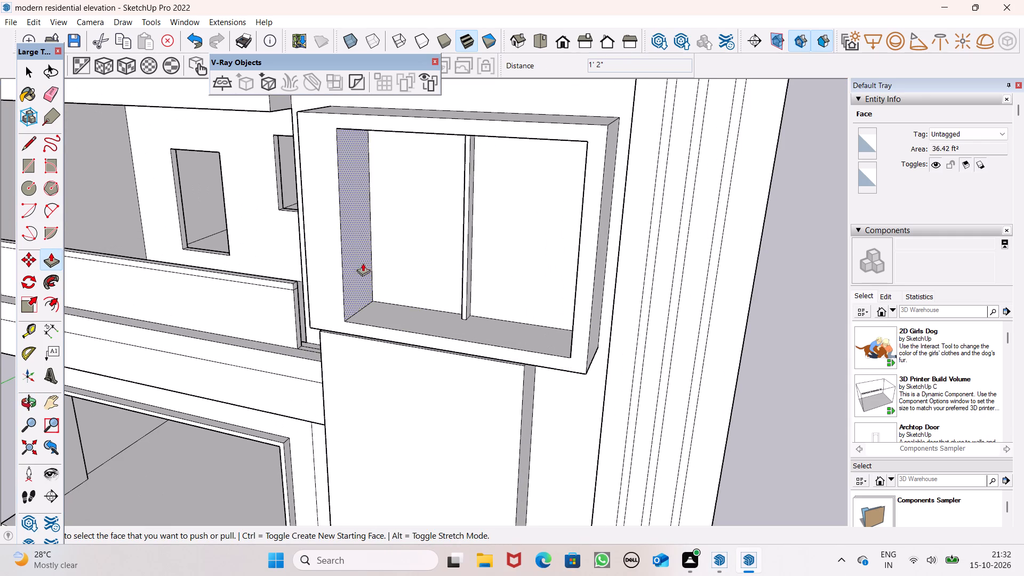
left_click_drag(359, 263, 333, 263)
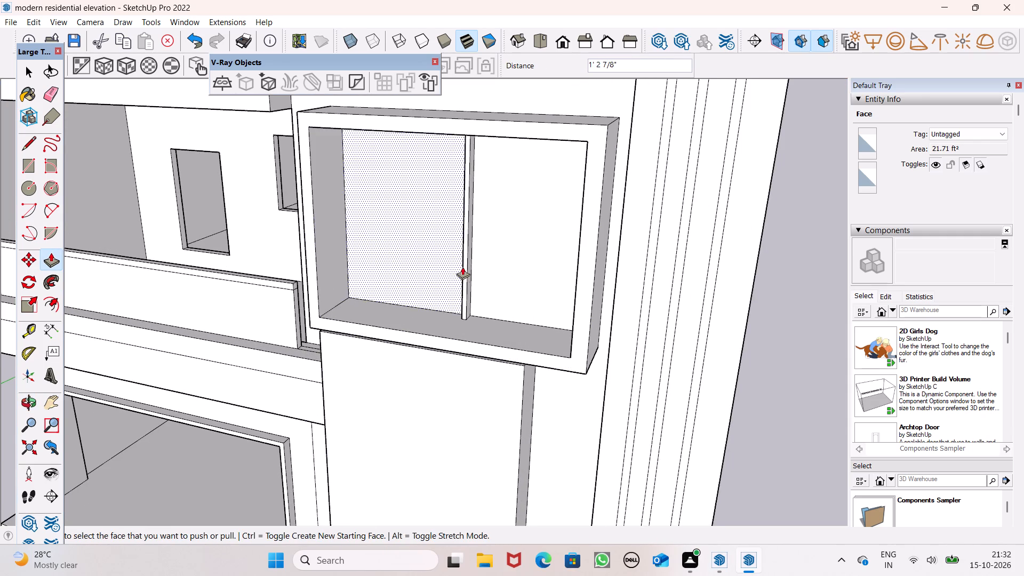
scroll(462, 274, "down", 6)
middle_click_drag(468, 297, 479, 274)
scroll(351, 215, "up", 5)
scroll(417, 259, "down", 5)
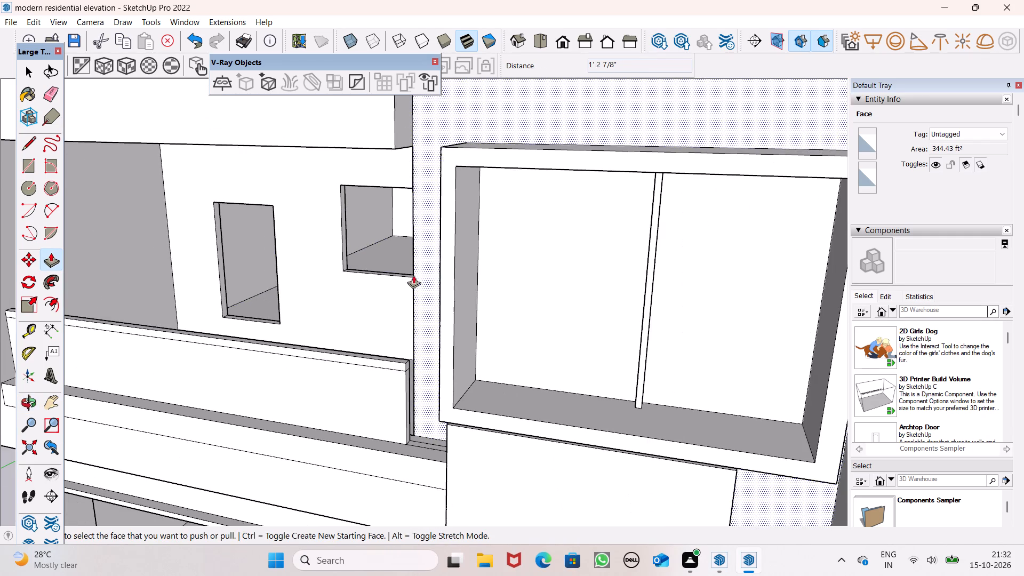
left_click_drag(460, 281, 465, 285)
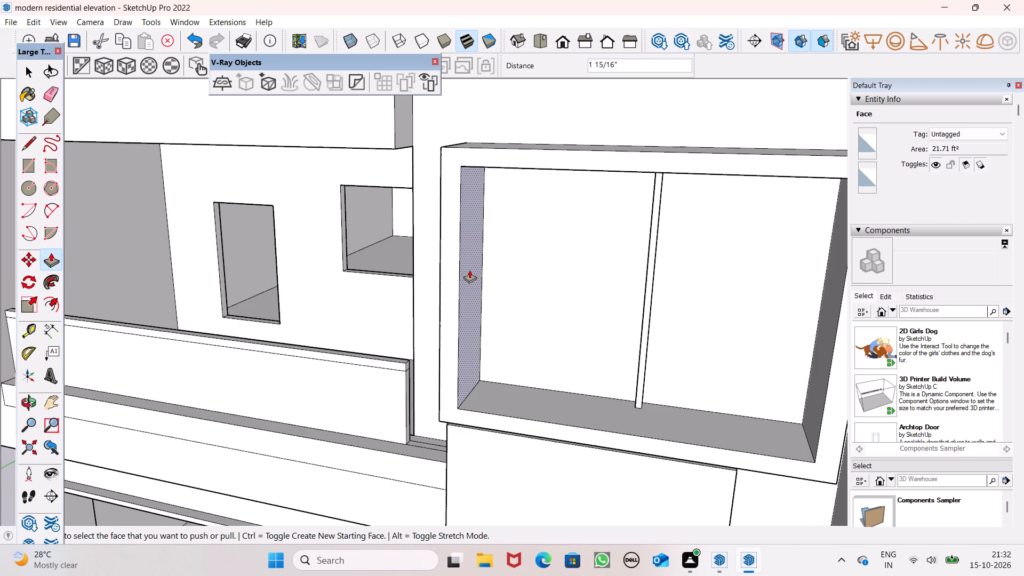
Thicken the window box's central mullion by pulling its balcony-side face 9 5/8" toward the balcony.
scroll(469, 261, "down", 6)
middle_click_drag(468, 294, 465, 315)
scroll(487, 311, "down", 5)
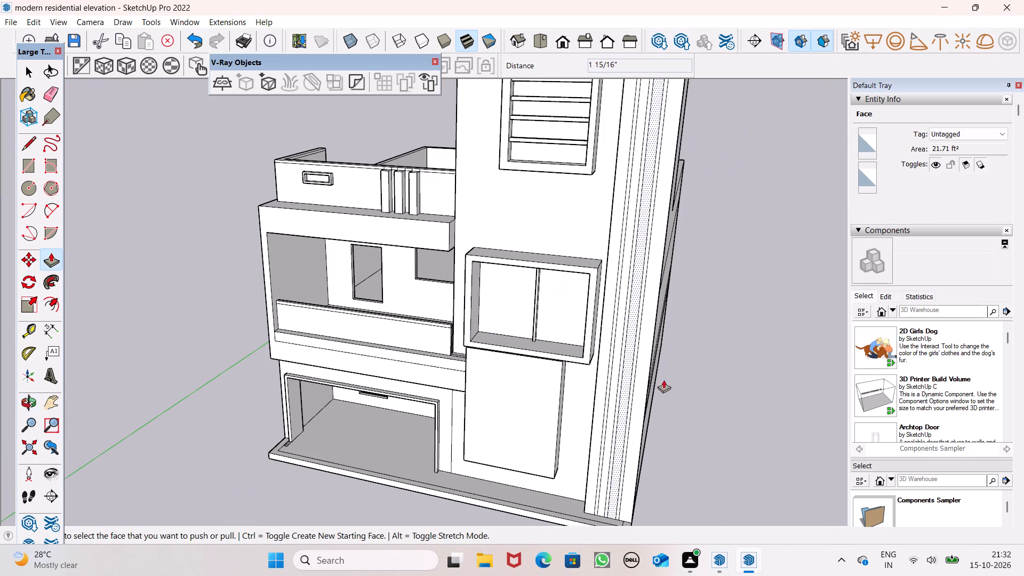
key("space")
middle_click_drag(665, 341, 837, 286)
scroll(675, 277, "up", 5)
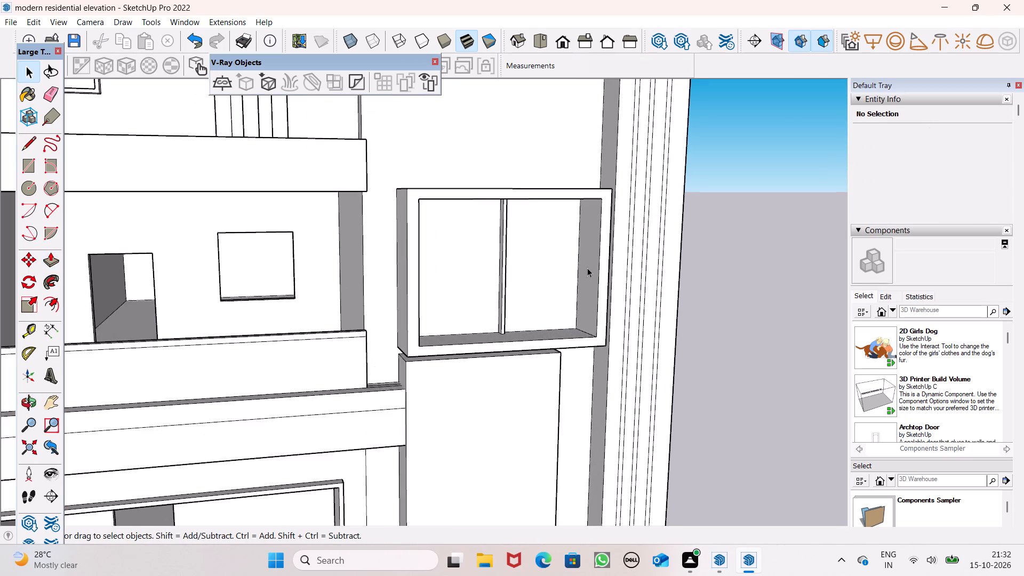
scroll(587, 268, "up", 2)
middle_click_drag(587, 277, 630, 256)
scroll(494, 227, "up", 2)
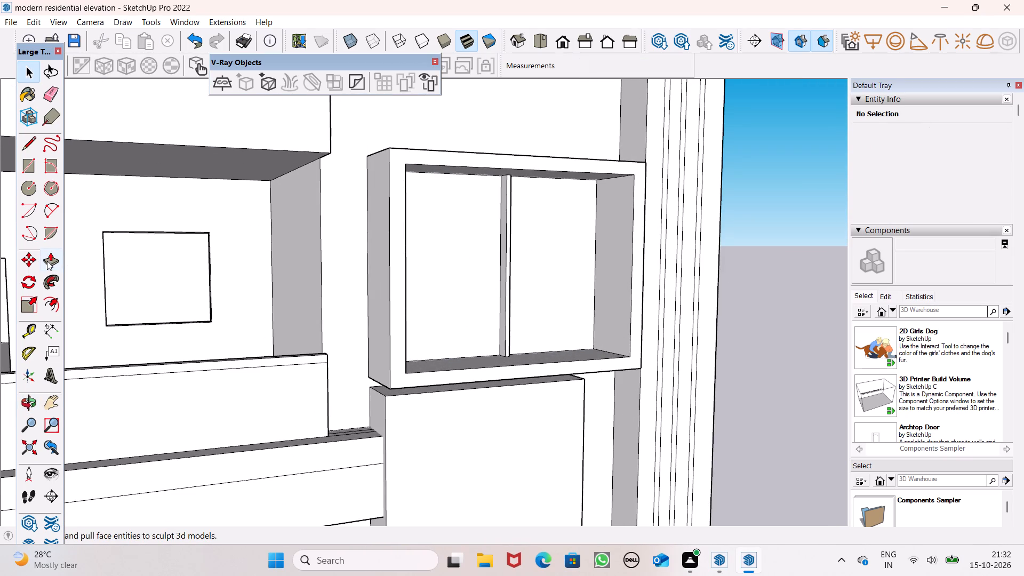
left_click(47, 260)
scroll(450, 267, "up", 3)
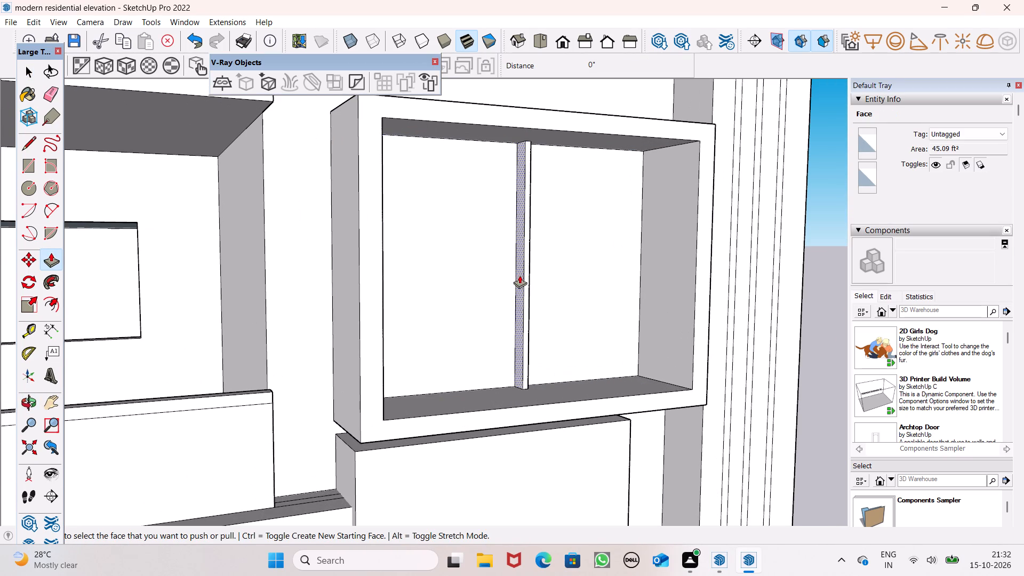
left_click_drag(519, 275, 498, 287)
middle_click_drag(547, 301, 400, 355)
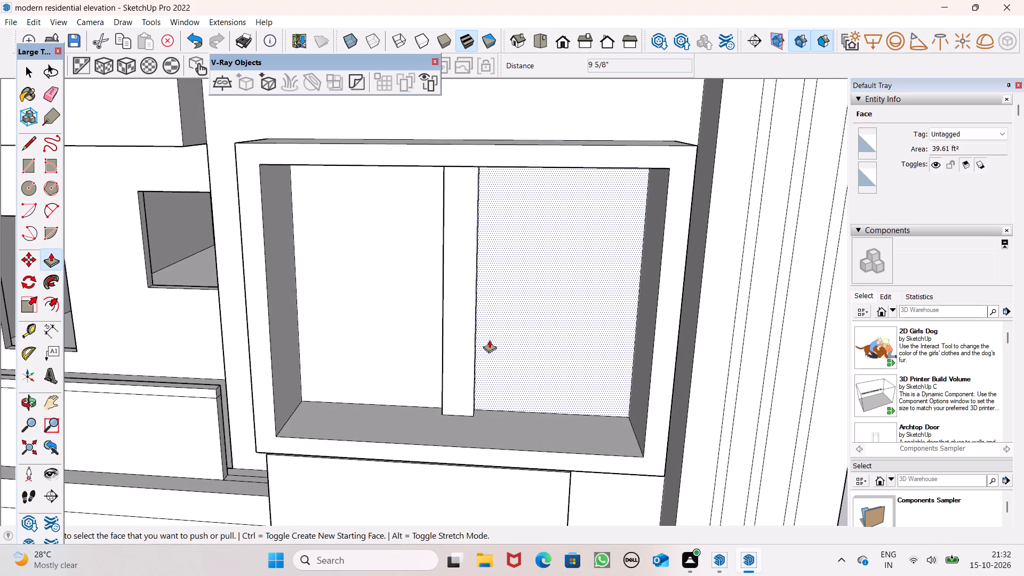
Push the mullion's face farthest from the balcony inward by 7 1/4" to slim it again.
scroll(487, 345, "up", 2)
middle_click_drag(472, 388, 305, 419)
scroll(385, 388, "up", 2)
left_click_drag(378, 388, 362, 388)
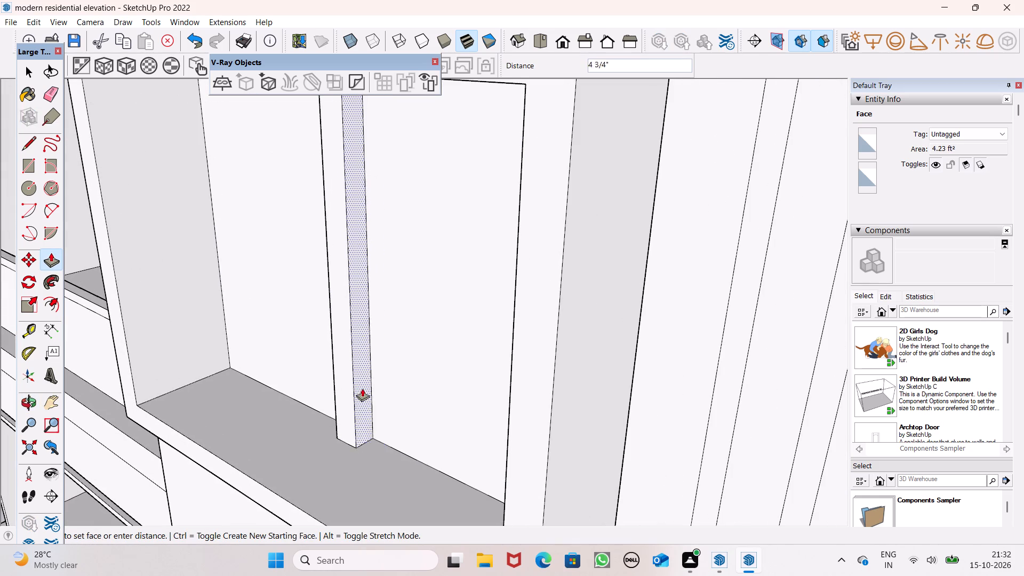
left_click_drag(362, 388, 356, 385)
scroll(369, 370, "down", 8)
middle_click_drag(369, 391, 536, 348)
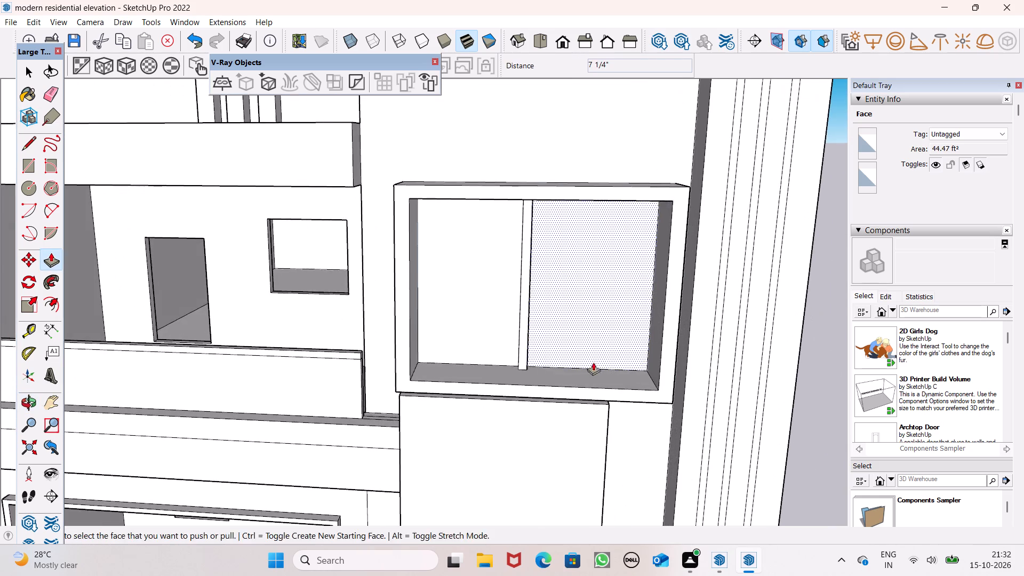
key("space")
Pull the mullion's face farthest from the balcony outward by 3 5/8".
scroll(340, 307, "down", 2)
middle_click_drag(511, 338, 286, 389)
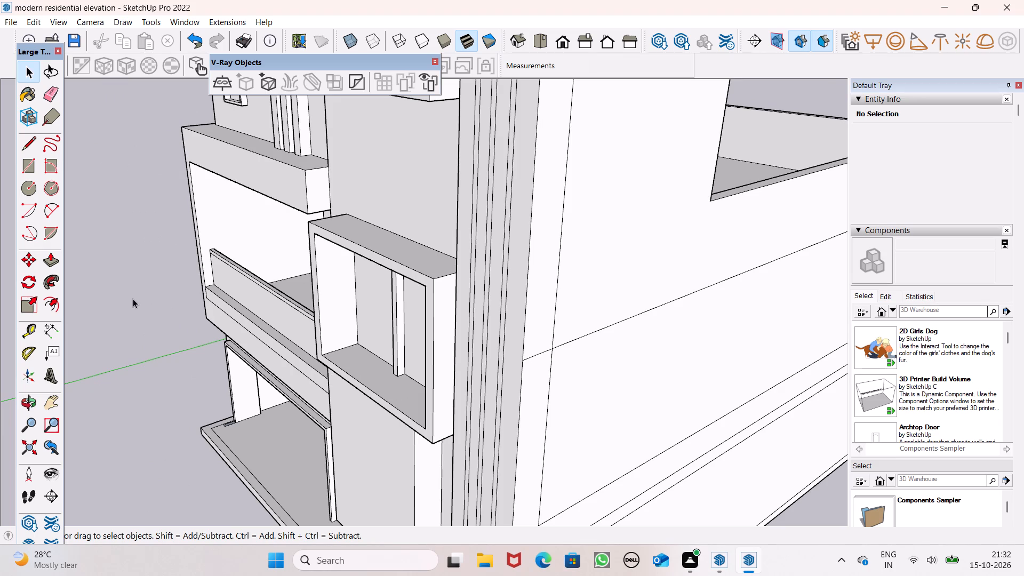
left_click(51, 266)
scroll(442, 319, "up", 6)
scroll(374, 323, "up", 5)
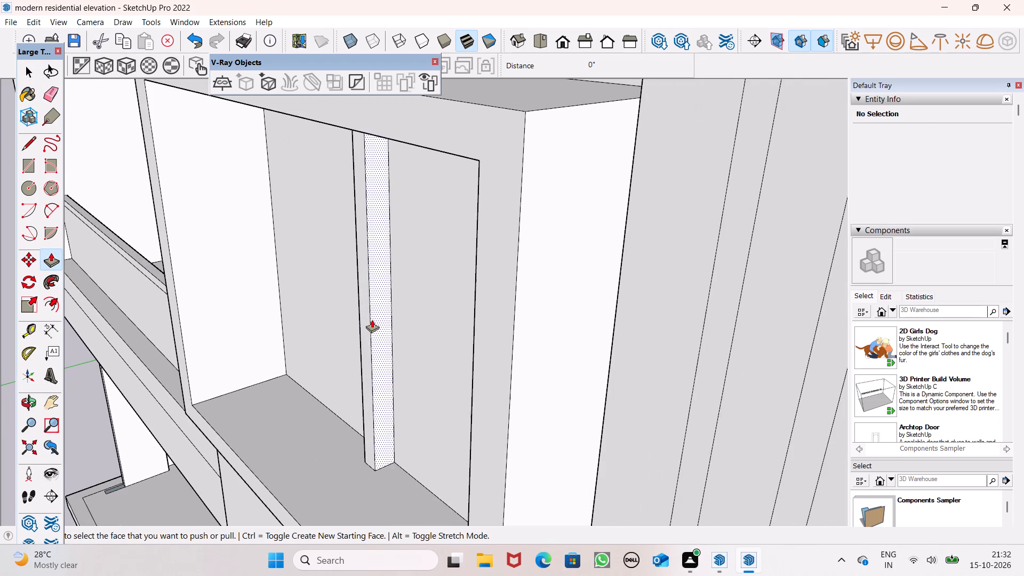
left_click_drag(373, 319, 380, 328)
scroll(358, 324, "down", 4)
middle_click_drag(319, 356, 510, 349)
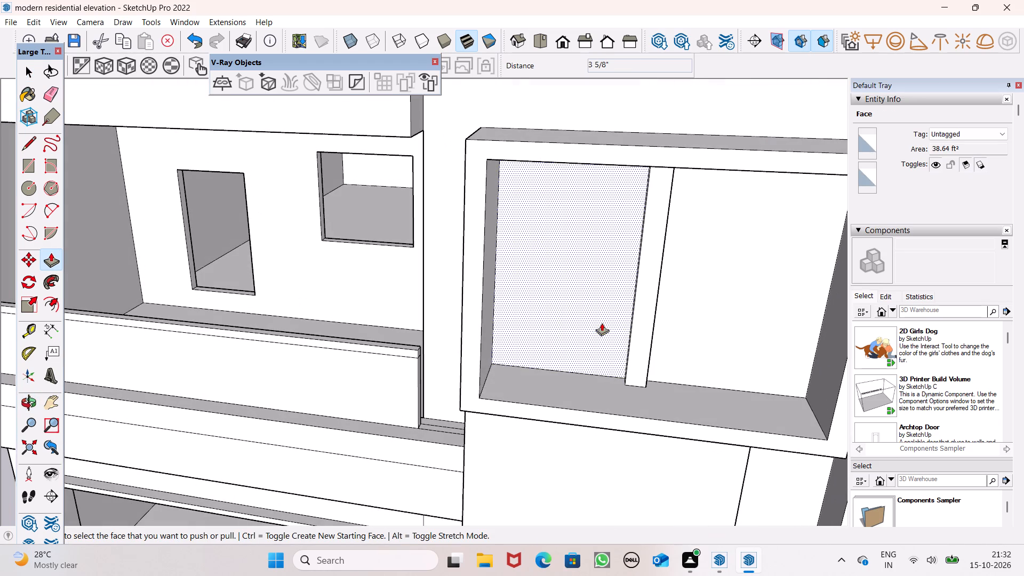
Push the mullion's balcony-side face inward by 3 5/8" to finish centring the slim mullion in the window.
scroll(257, 302, "down", 6)
middle_click_drag(330, 355, 537, 345)
scroll(553, 297, "up", 5)
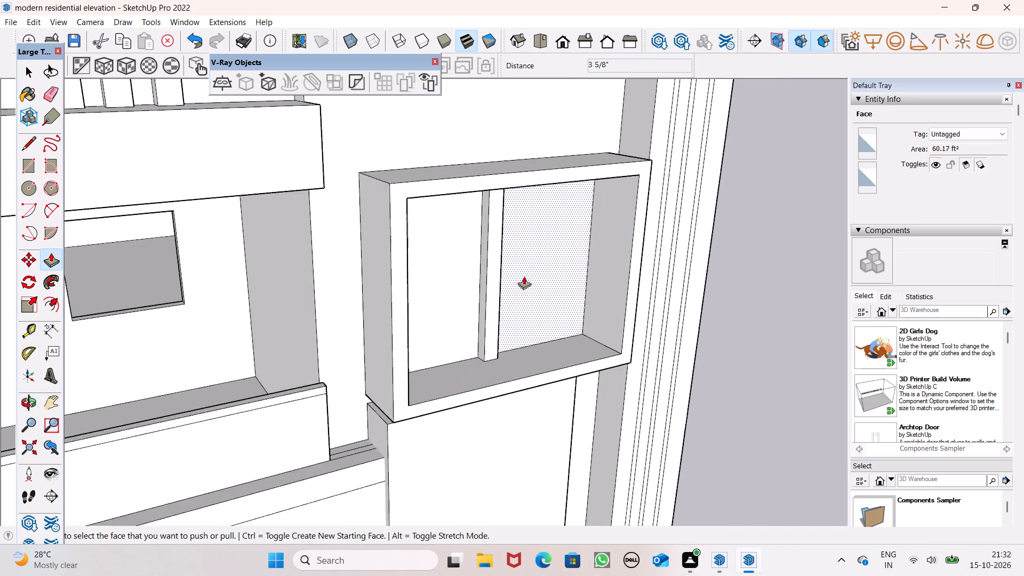
scroll(524, 276, "up", 2)
scroll(481, 281, "up", 5)
left_click_drag(471, 289, 479, 289)
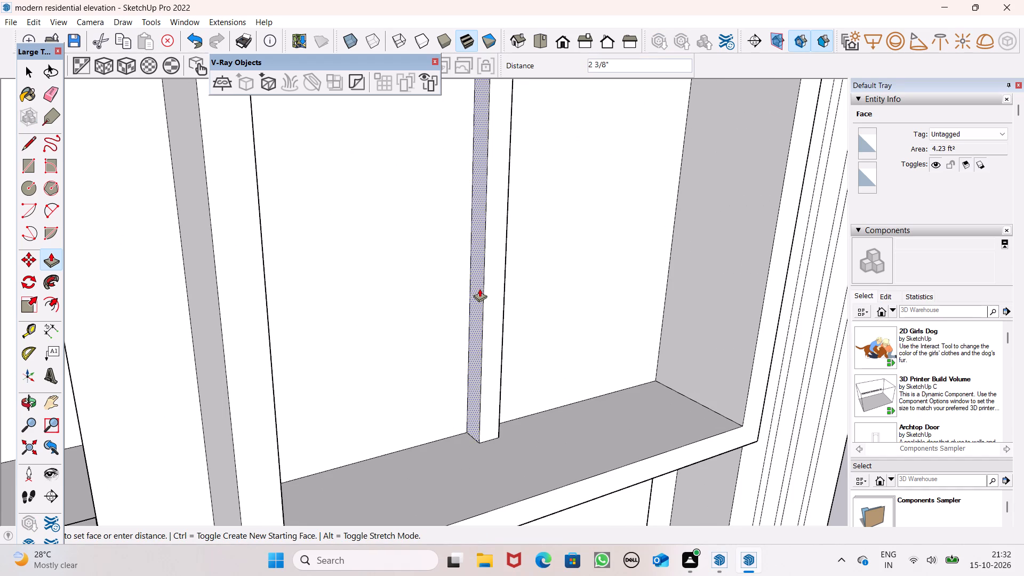
left_click_drag(479, 289, 484, 287)
scroll(411, 305, "down", 12)
middle_click_drag(440, 343, 362, 335)
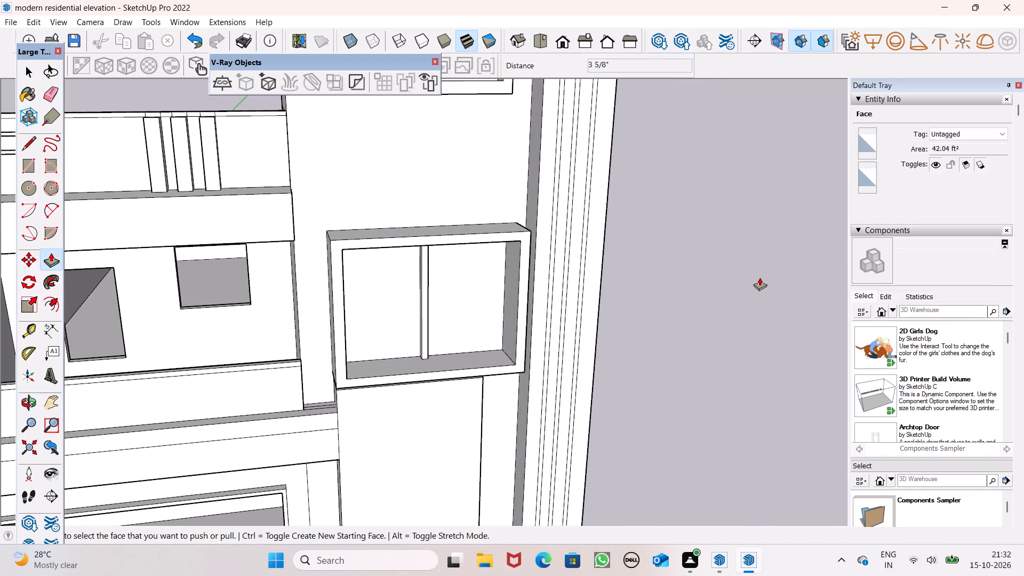
key("space")
Paint the front face of the balcony railing's recessed panel with Translucent Glass Gray from the Glass and Mirrors materials.
scroll(755, 275, "down", 4)
middle_click_drag(736, 354, 654, 310)
scroll(655, 311, "up", 1)
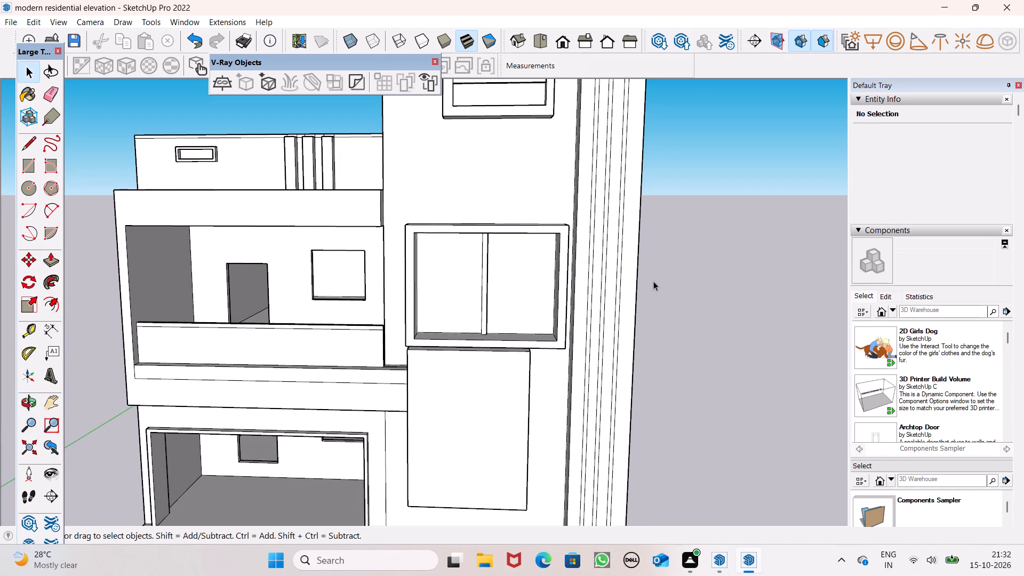
scroll(656, 286, "down", 2)
scroll(505, 304, "down", 2)
middle_click_drag(483, 350, 461, 401)
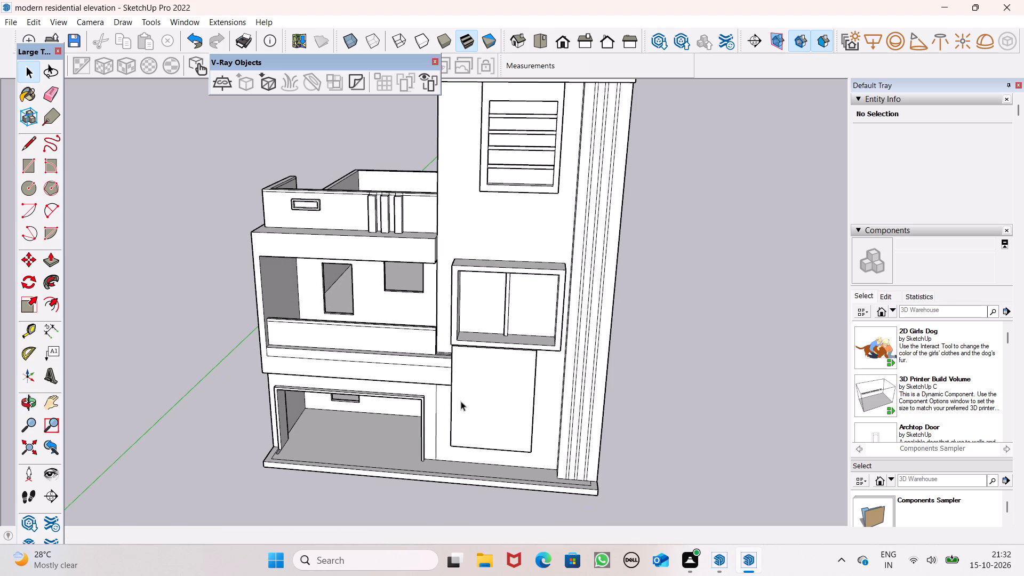
scroll(350, 329, "up", 6)
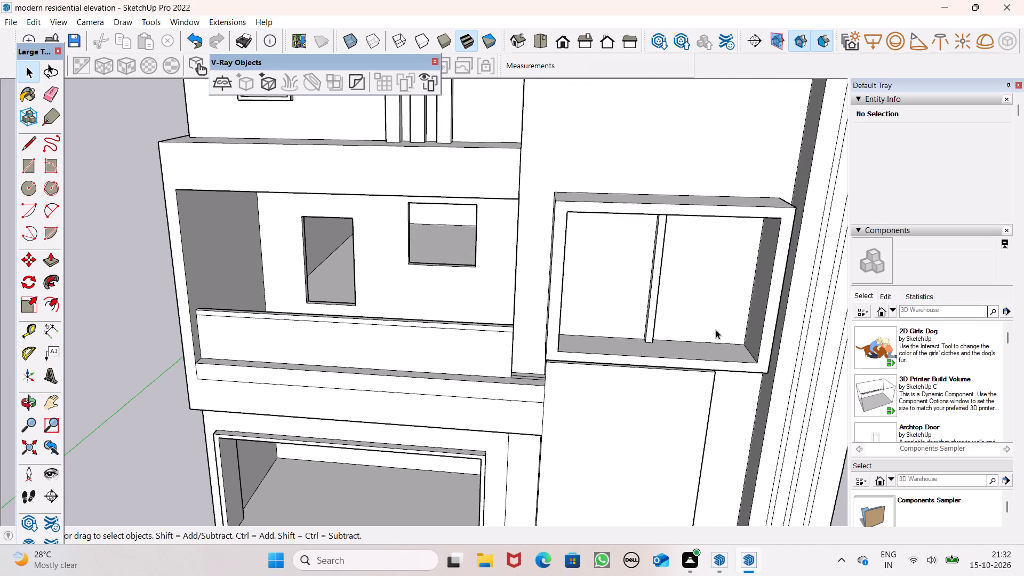
scroll(909, 355, "down", 19)
scroll(929, 438, "down", 15)
scroll(915, 338, "down", 3)
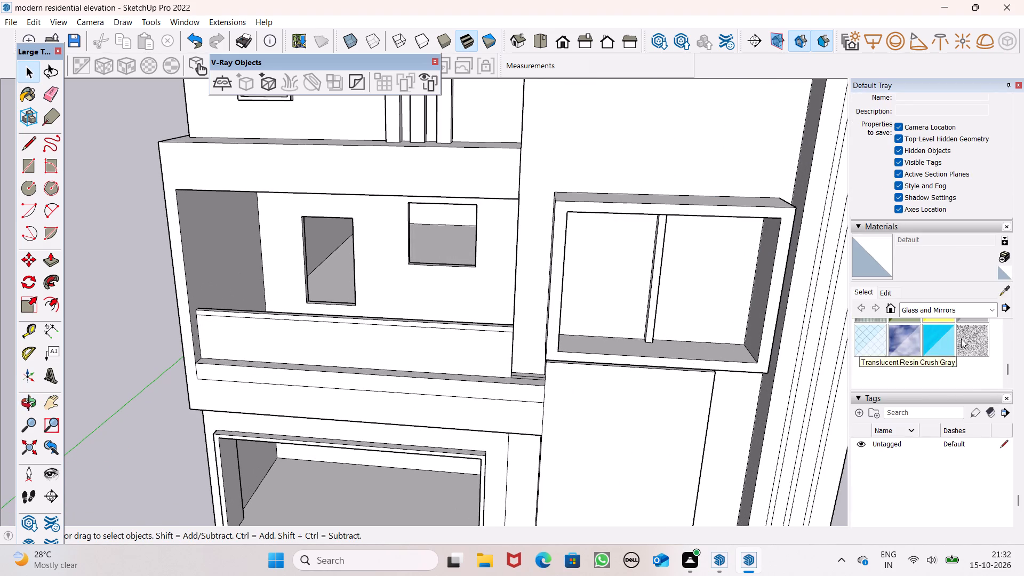
scroll(961, 339, "up", 1)
left_click(970, 362)
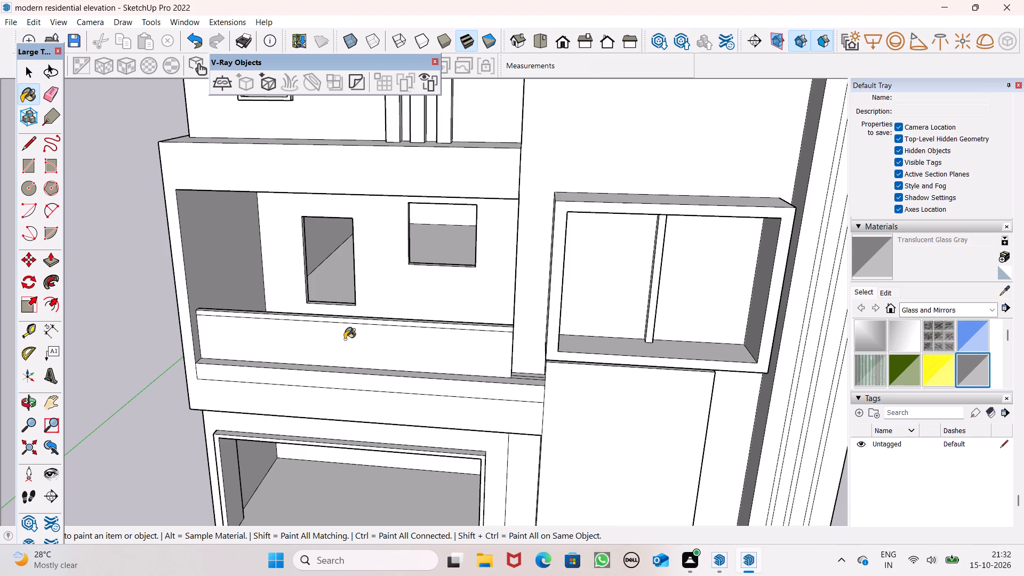
scroll(345, 339, "up", 5)
left_click(345, 340)
Paint the inner side of the balcony railing panel with the same Translucent Glass Gray.
scroll(458, 334, "up", 1)
middle_click_drag(458, 334, 198, 401)
scroll(231, 323, "up", 2)
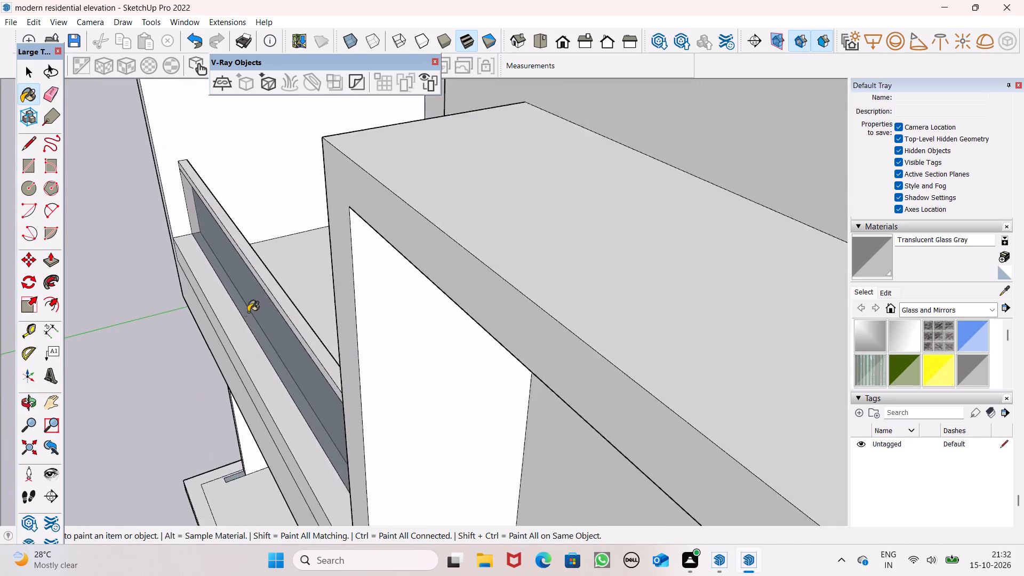
scroll(248, 312, "up", 5)
middle_click_drag(348, 344, 379, 330)
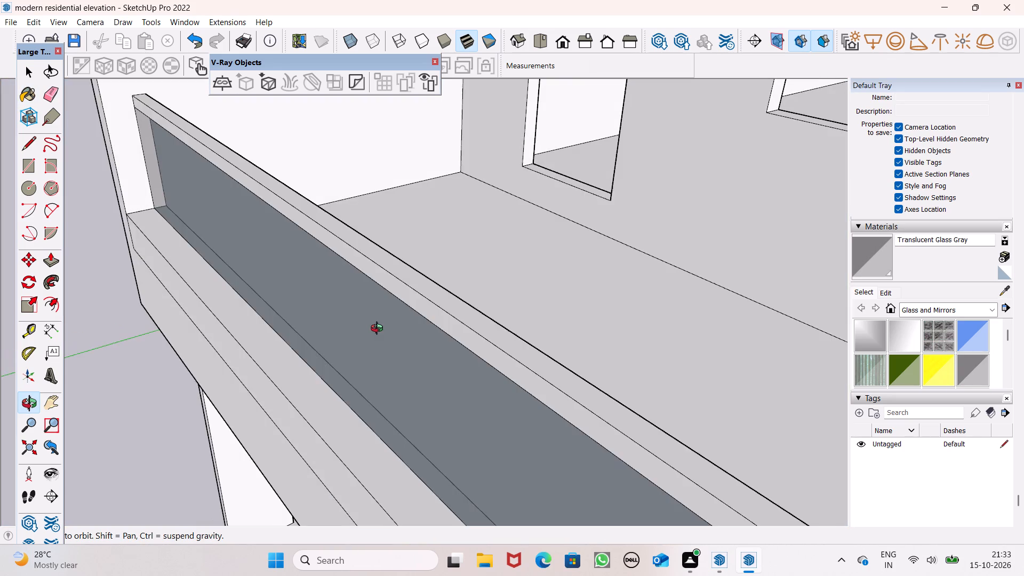
middle_click_drag(379, 330, 315, 359)
scroll(289, 357, "up", 5)
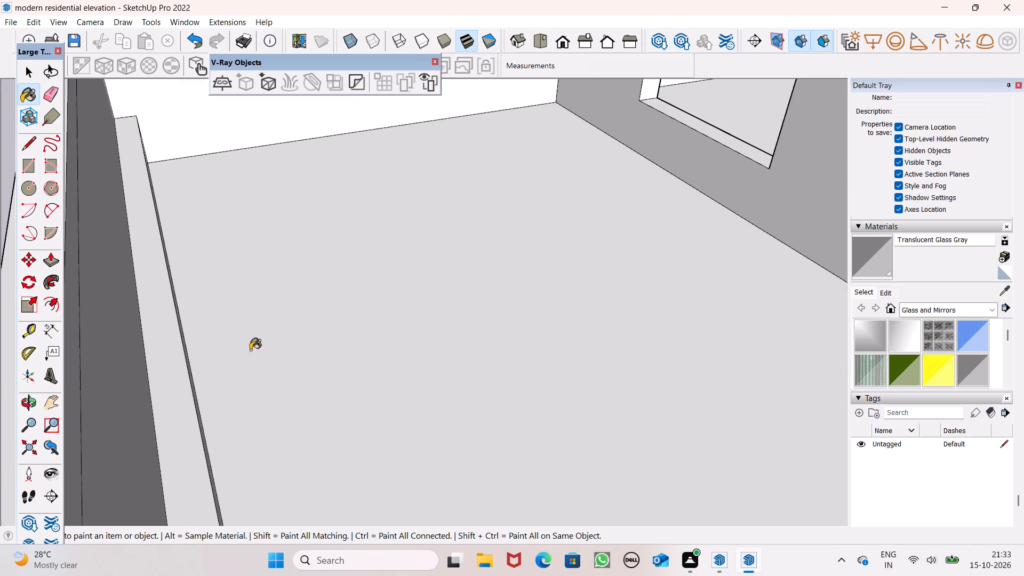
left_click(115, 345)
scroll(247, 329, "down", 3)
middle_click_drag(236, 355, 403, 311)
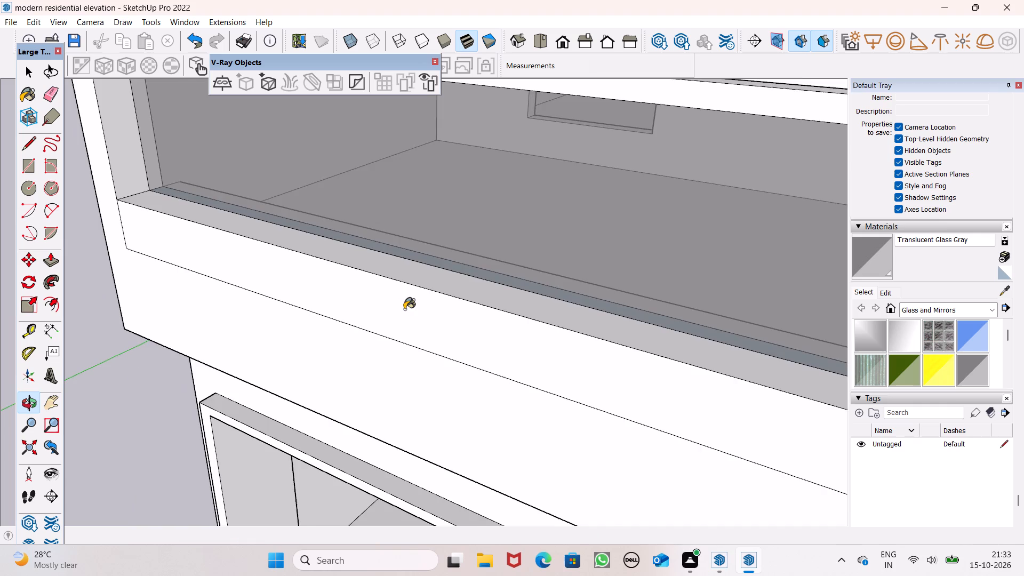
scroll(365, 349, "down", 12)
middle_click_drag(292, 391, 416, 350)
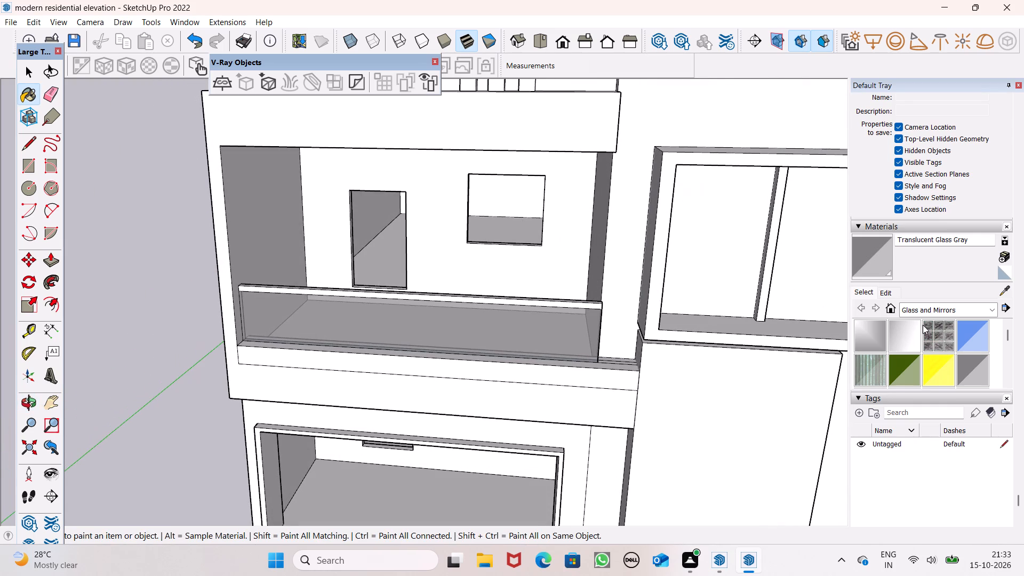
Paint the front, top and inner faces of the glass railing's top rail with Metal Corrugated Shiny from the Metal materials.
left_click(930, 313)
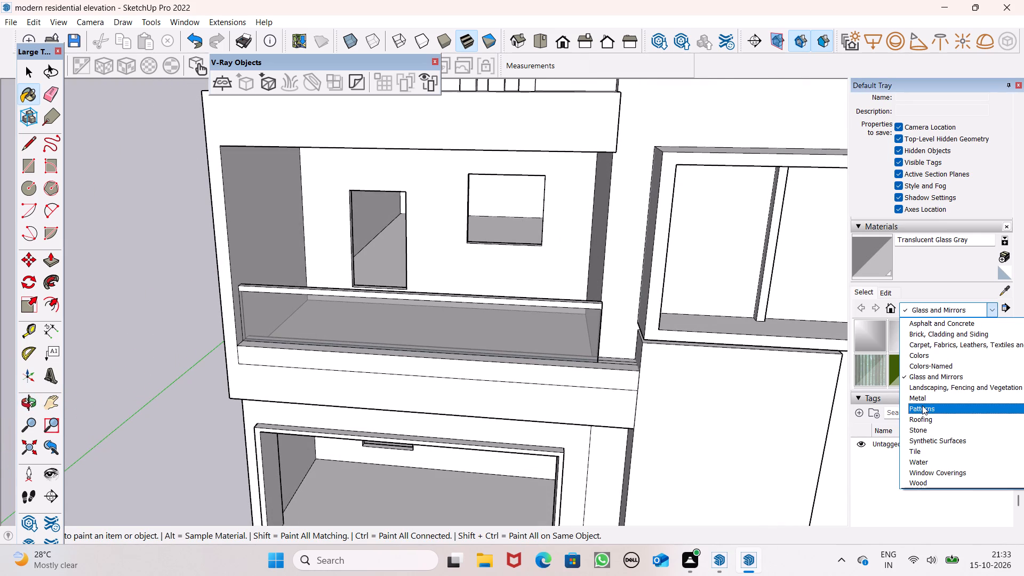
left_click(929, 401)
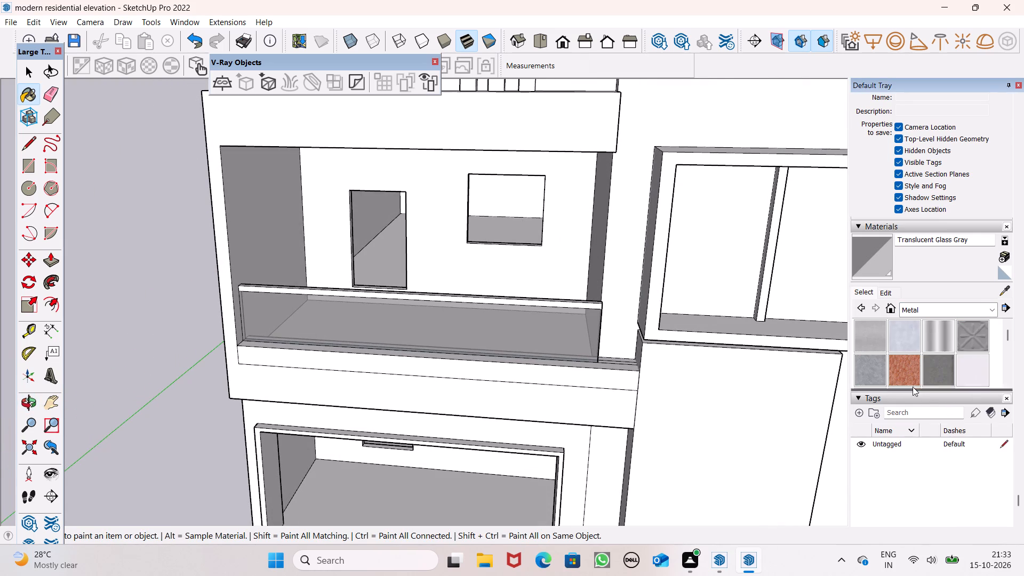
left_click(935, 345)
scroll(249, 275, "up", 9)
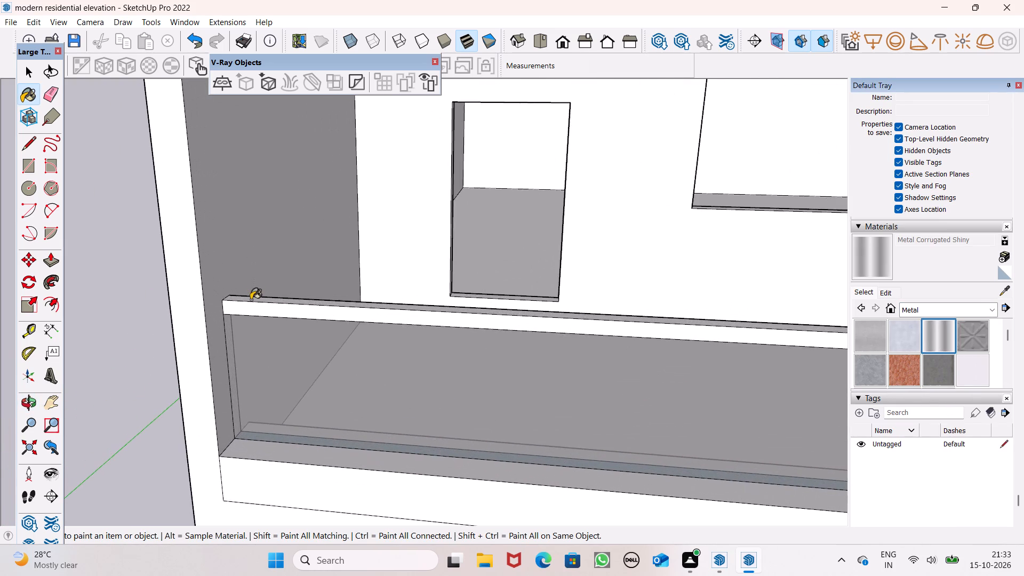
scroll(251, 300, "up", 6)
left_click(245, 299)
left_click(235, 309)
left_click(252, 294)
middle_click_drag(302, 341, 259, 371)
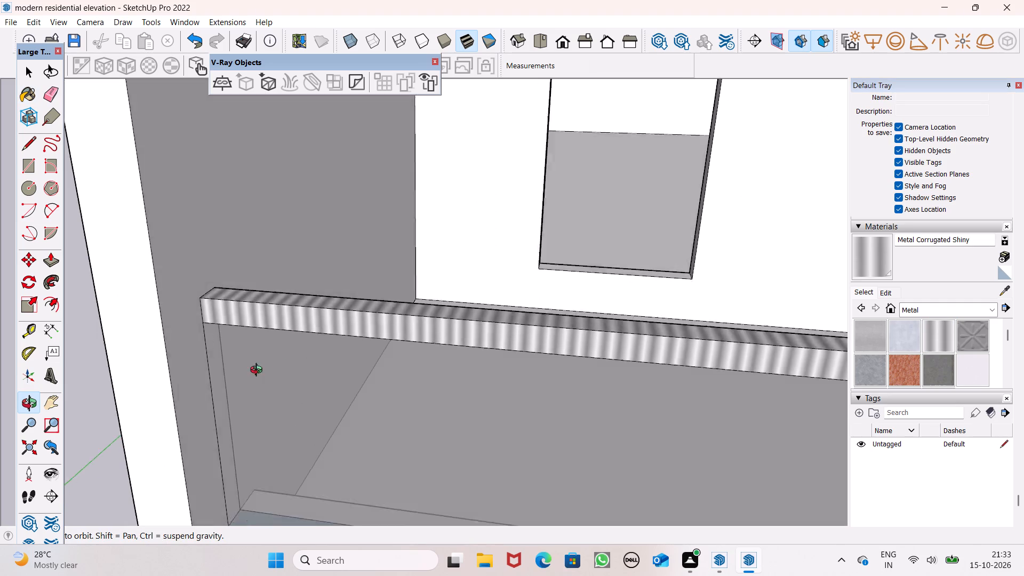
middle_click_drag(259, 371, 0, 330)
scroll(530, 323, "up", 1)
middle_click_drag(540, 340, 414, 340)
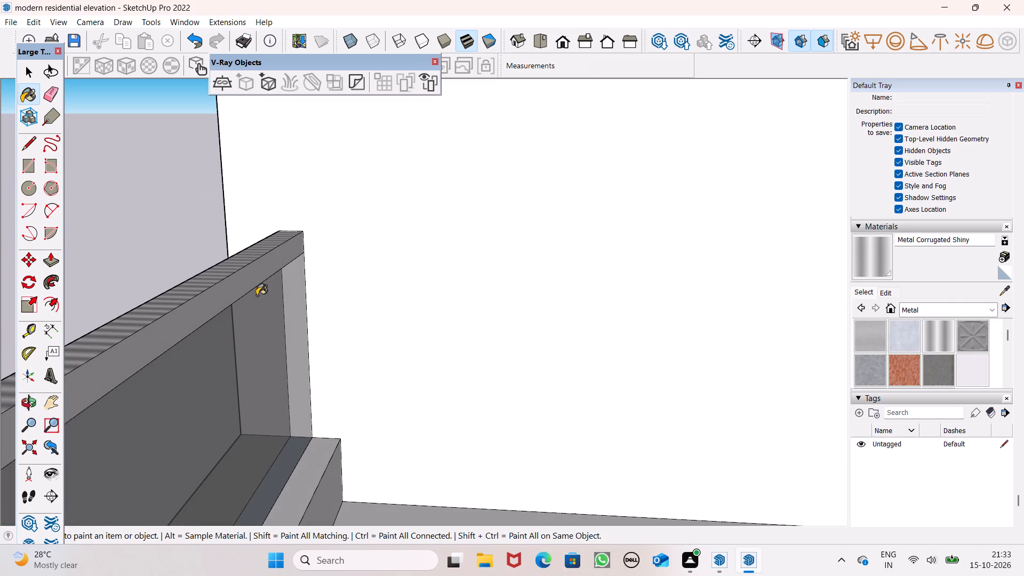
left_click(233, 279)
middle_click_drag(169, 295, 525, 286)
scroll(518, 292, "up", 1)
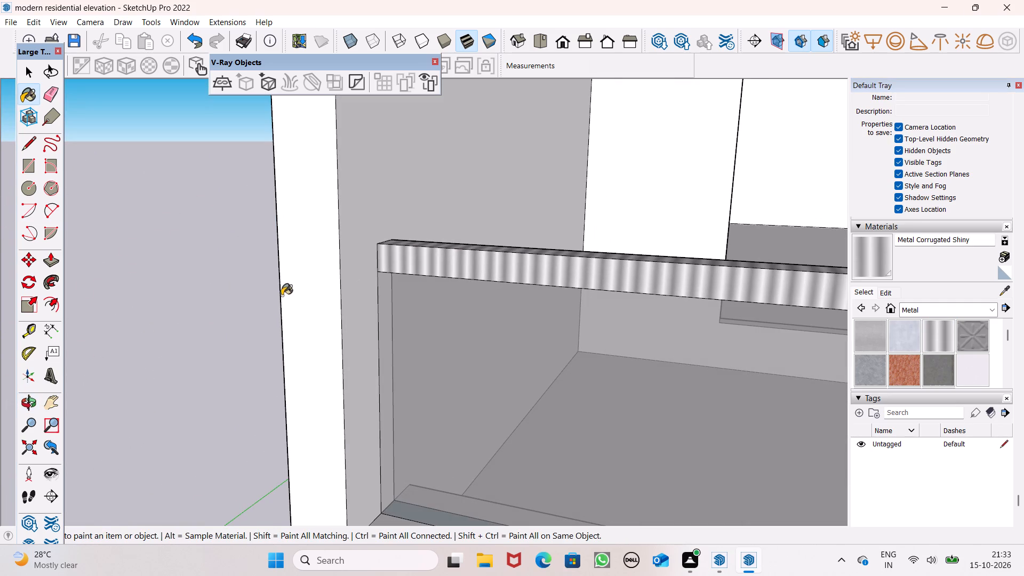
Paint the front, top and inner faces of the balcony railing's top rail with Metal Silver.
left_click(905, 332)
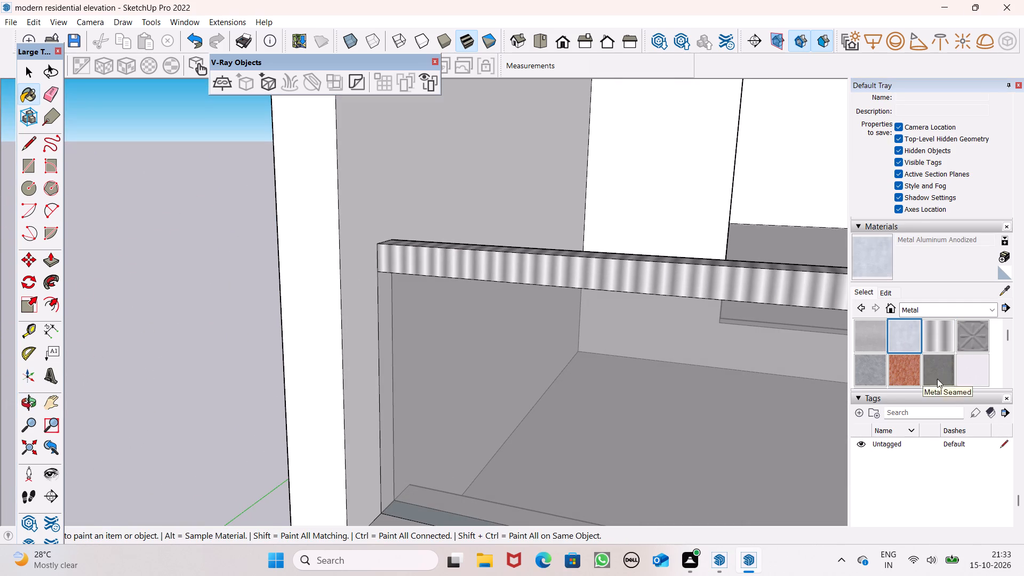
left_click(979, 366)
scroll(726, 282, "up", 4)
left_click(662, 282)
middle_click_drag(690, 296, 623, 346)
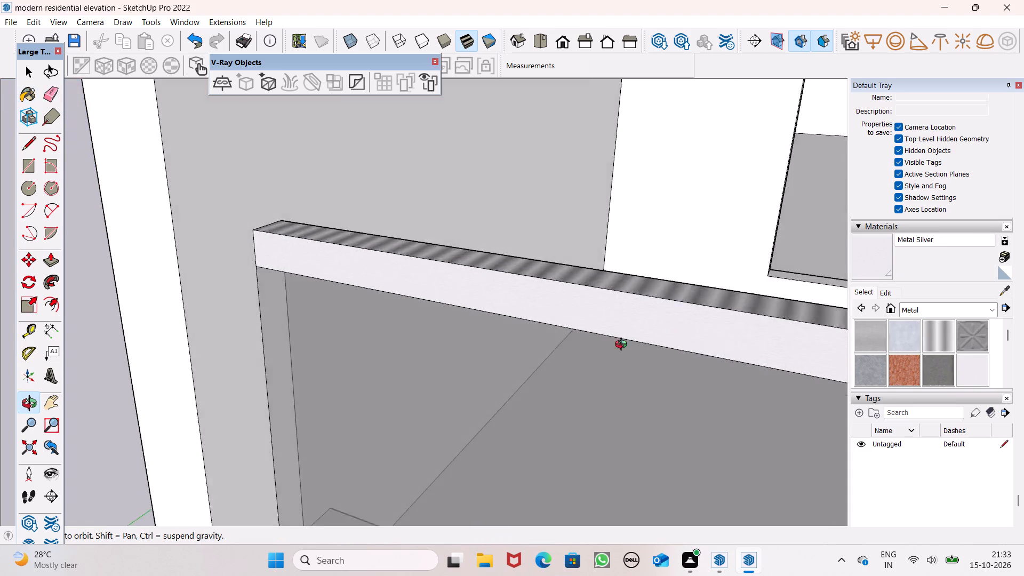
middle_click_drag(623, 346, 261, 360)
scroll(261, 356, "up", 1)
left_click(290, 331)
left_click(276, 308)
scroll(275, 307, "down", 3)
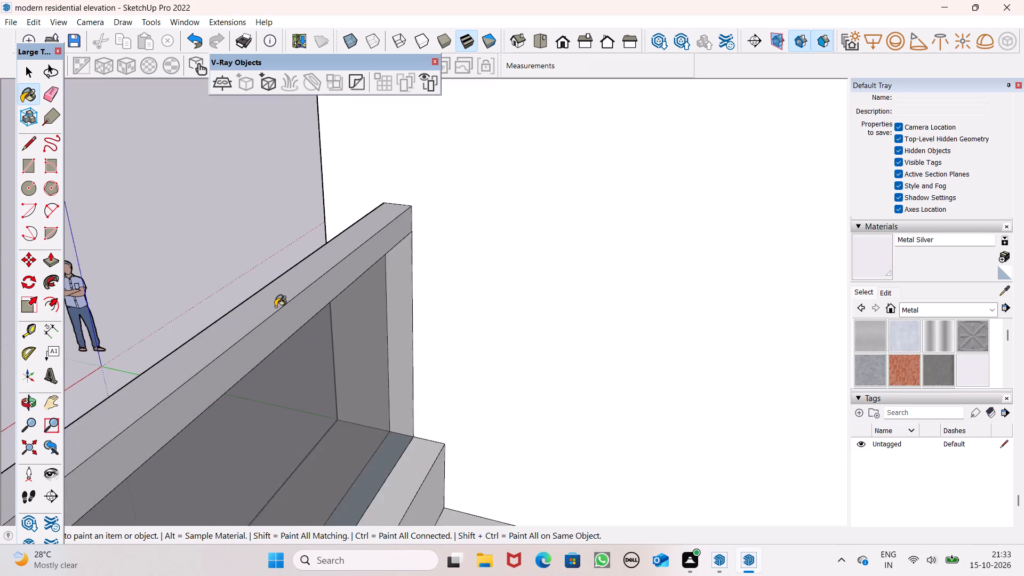
scroll(275, 307, "down", 2)
middle_click_drag(282, 321, 687, 298)
scroll(228, 346, "down", 10)
middle_click_drag(352, 397, 498, 356)
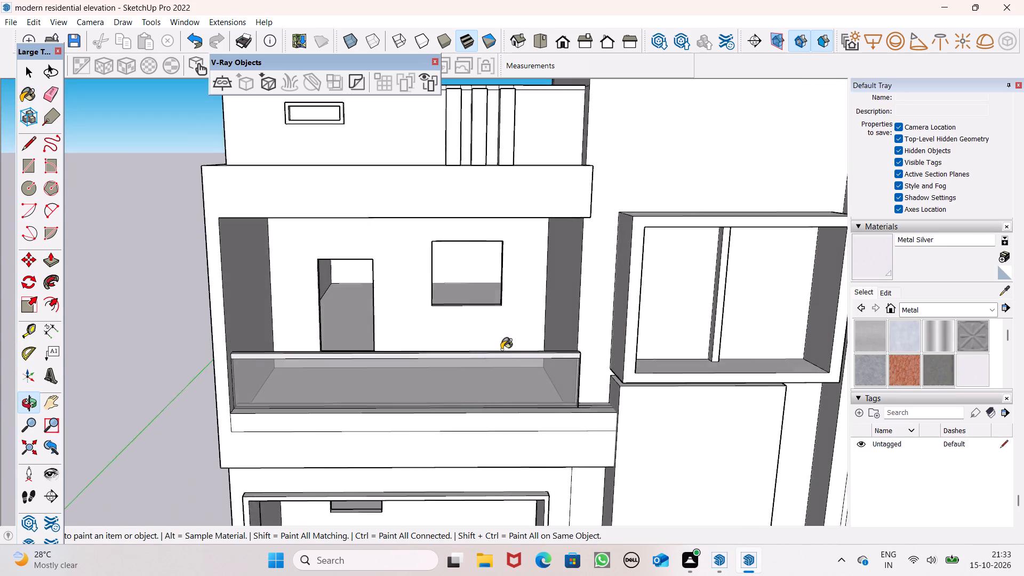
scroll(512, 340, "down", 3)
Paint the front band directly below the balcony railing with Wood Fence from the Landscaping, Fencing and Vegetation materials.
left_click(934, 314)
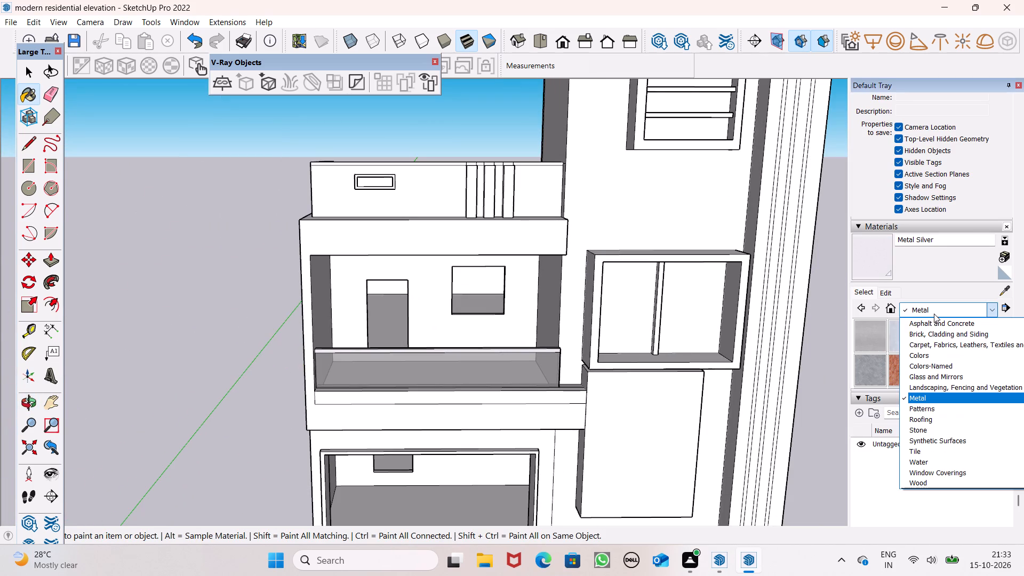
left_click(930, 478)
scroll(915, 361, "down", 1)
scroll(916, 345, "up", 1)
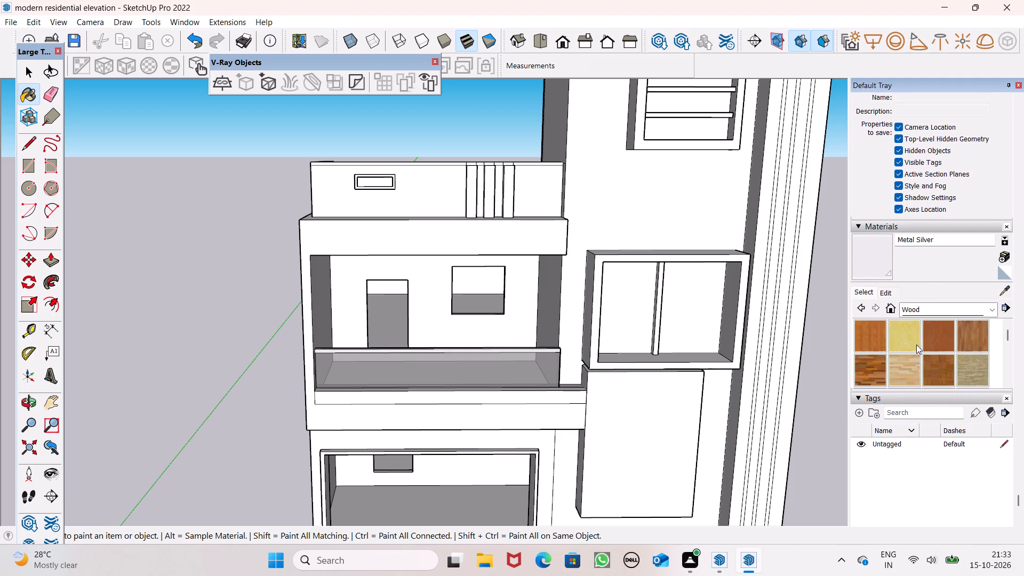
scroll(916, 345, "up", 1)
left_click(964, 377)
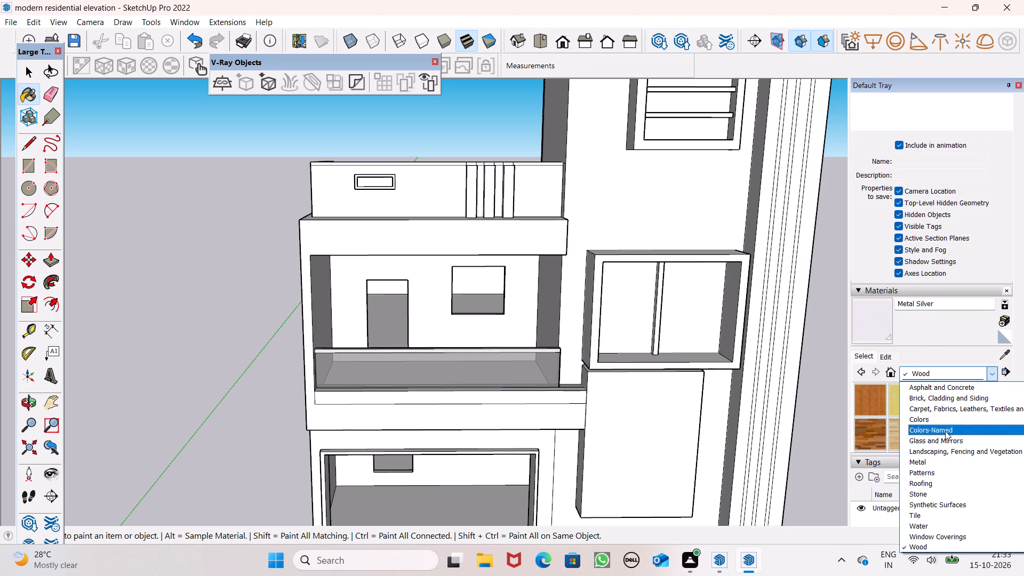
left_click(951, 452)
scroll(953, 413, "down", 5)
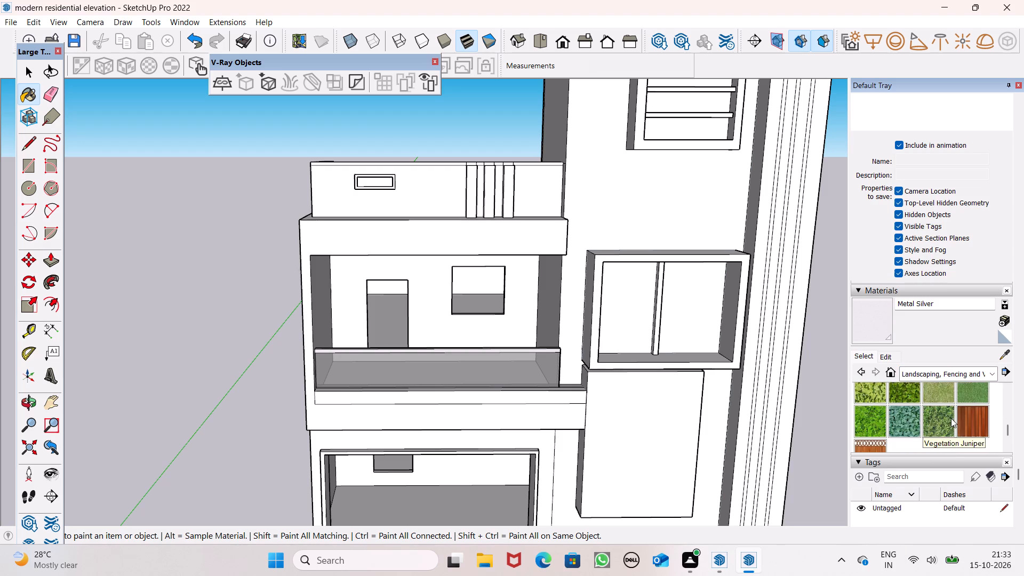
scroll(951, 418, "down", 2)
scroll(965, 405, "up", 2)
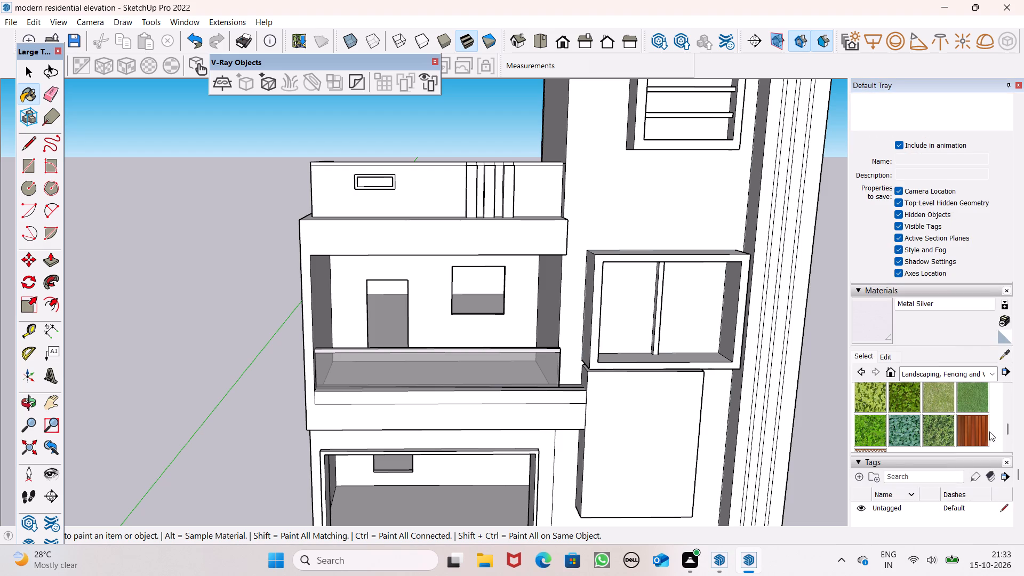
left_click(974, 434)
scroll(532, 347, "up", 4)
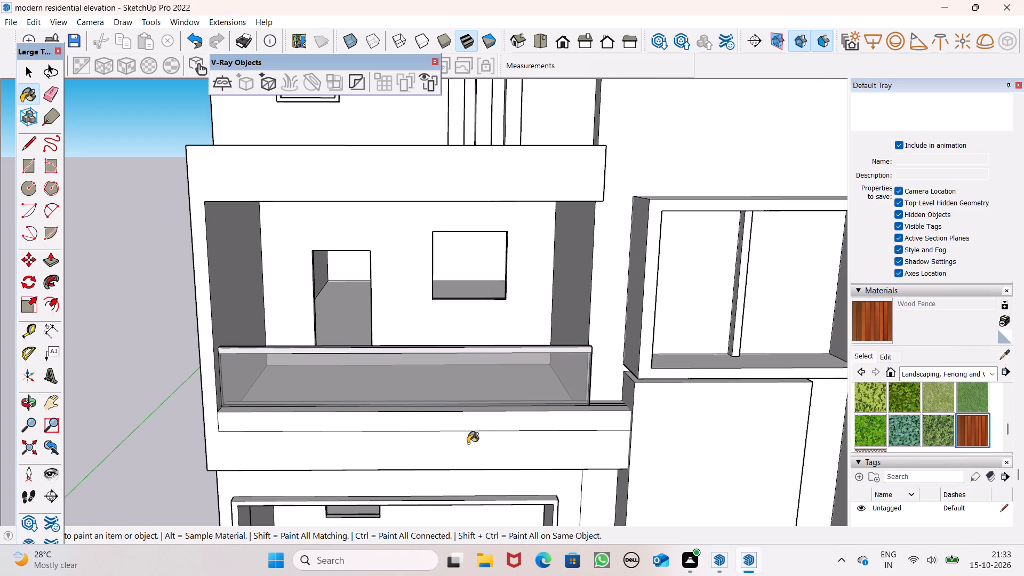
scroll(471, 443, "up", 4)
left_click(505, 414)
Paint the right-hand back panel inside the tower's projecting window box with Wood Fence.
scroll(538, 378, "down", 2)
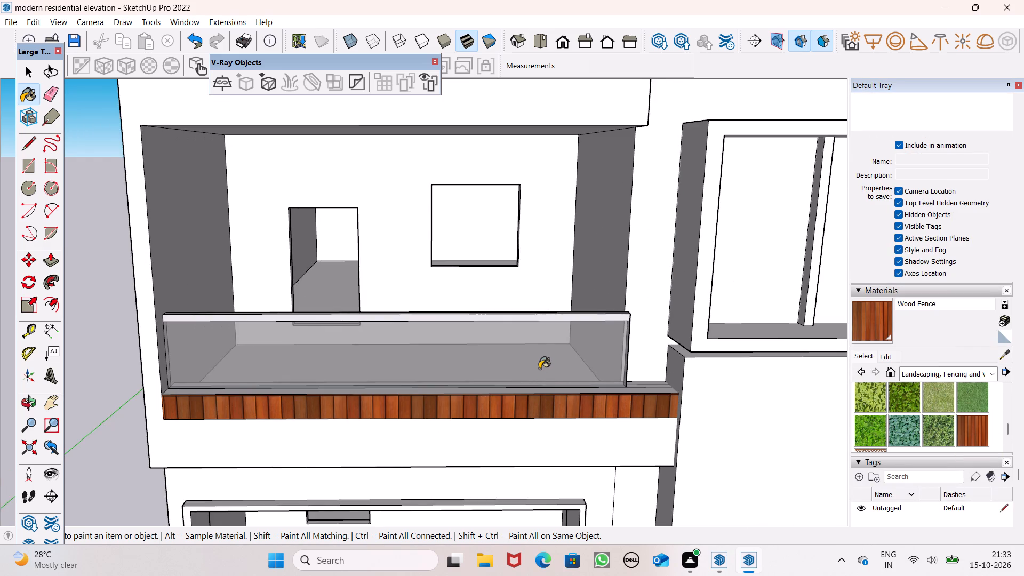
scroll(539, 369, "down", 7)
scroll(424, 337, "down", 3)
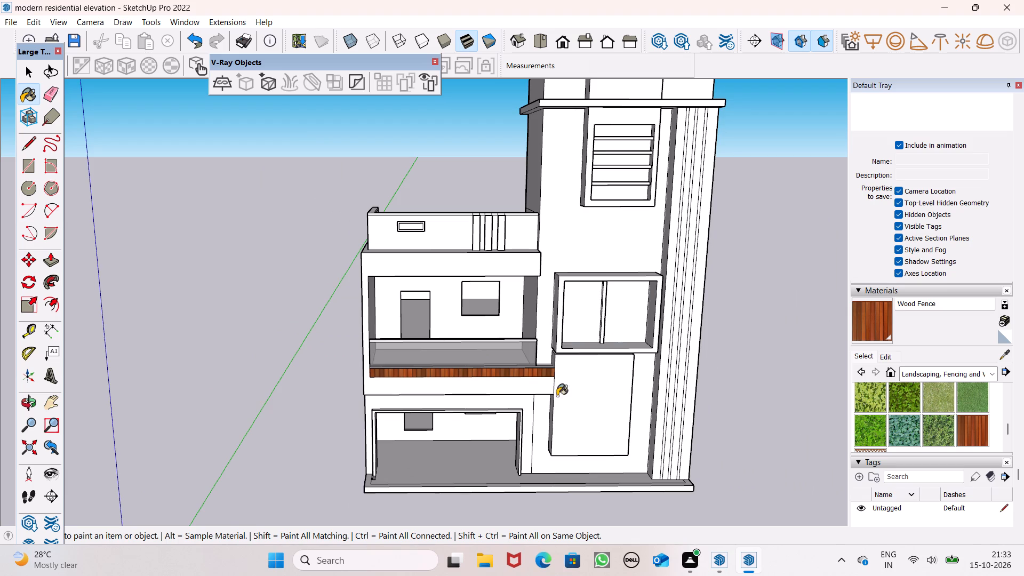
scroll(538, 388, "down", 3)
scroll(612, 346, "up", 7)
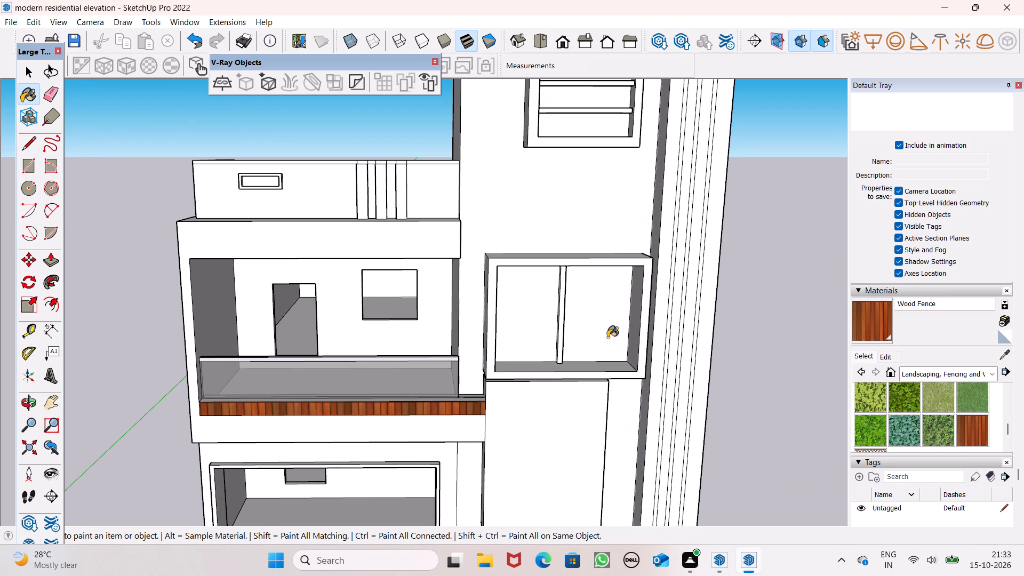
left_click(607, 337)
Examine the wood-finished window box panel and the whole front elevation from several angles, including the ground-floor base.
middle_click_drag(607, 345, 499, 350)
scroll(574, 365, "up", 4)
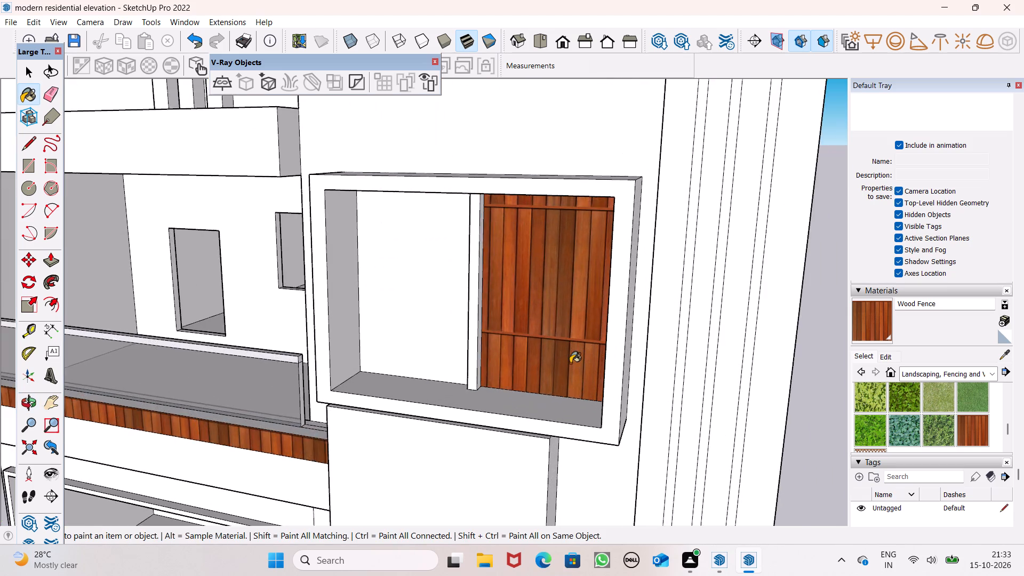
scroll(570, 363, "up", 3)
middle_click_drag(570, 363, 608, 266)
scroll(608, 266, "up", 1)
scroll(608, 265, "down", 5)
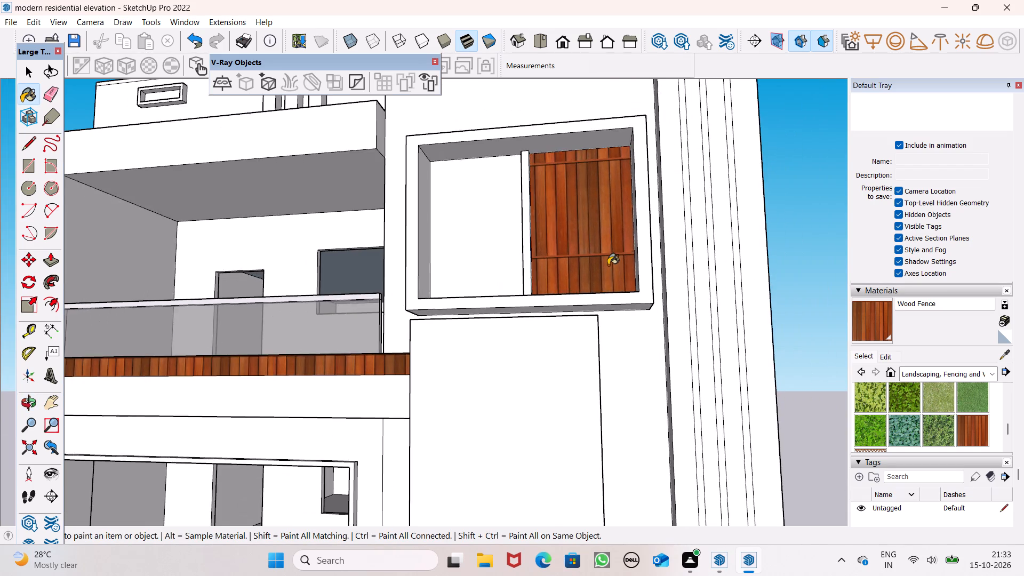
scroll(643, 212, "down", 7)
key("space")
scroll(646, 309, "down", 4)
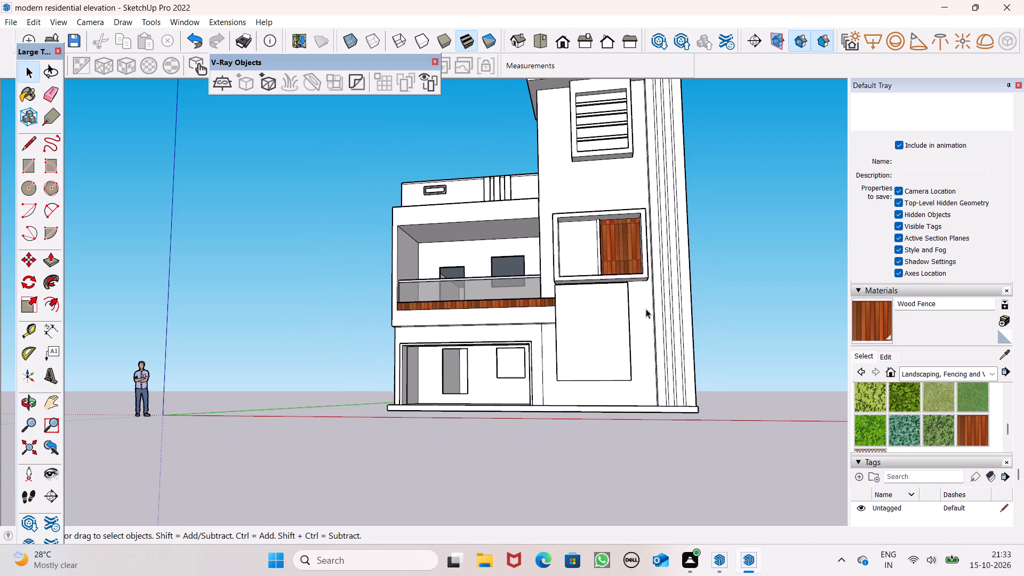
scroll(650, 333, "down", 1)
middle_click_drag(643, 407, 652, 479)
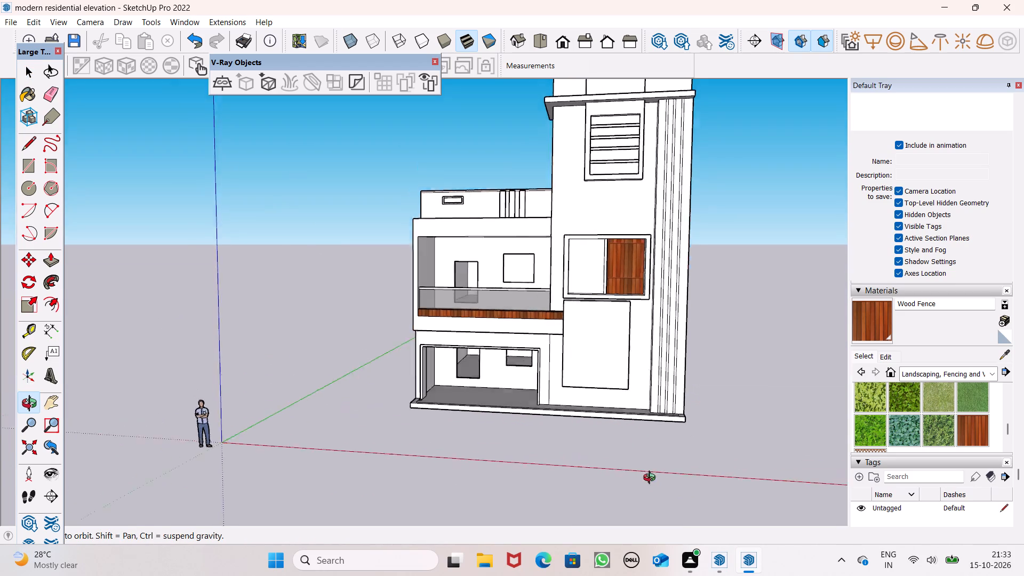
middle_click_drag(652, 479, 680, 525)
scroll(611, 439, "up", 1)
middle_click_drag(613, 450, 683, 554)
scroll(661, 415, "up", 5)
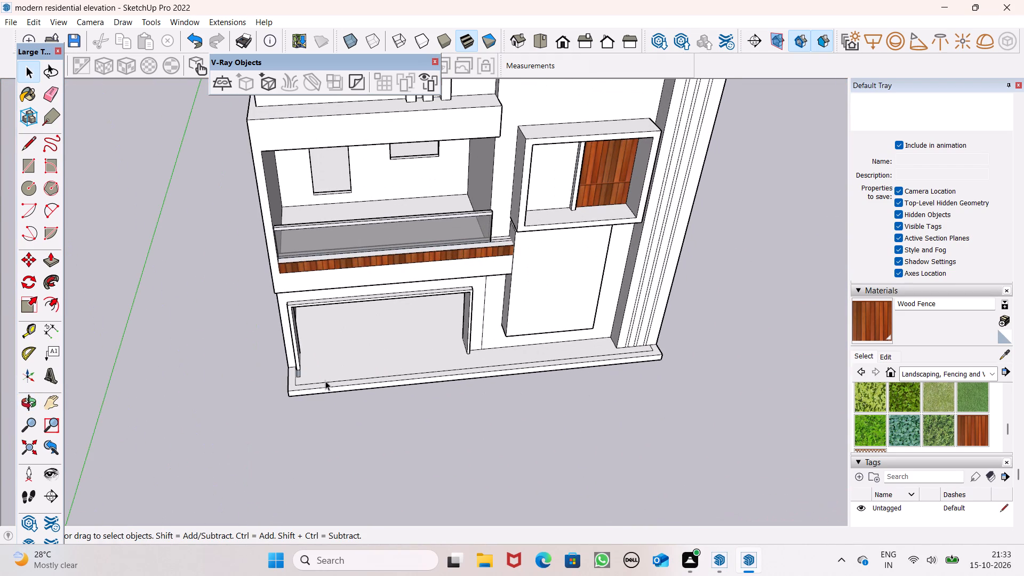
Draw two short 9" lines across the base's front border strip near the ground-floor opening's right jamb, marking off a pillar footprint.
left_click(29, 138)
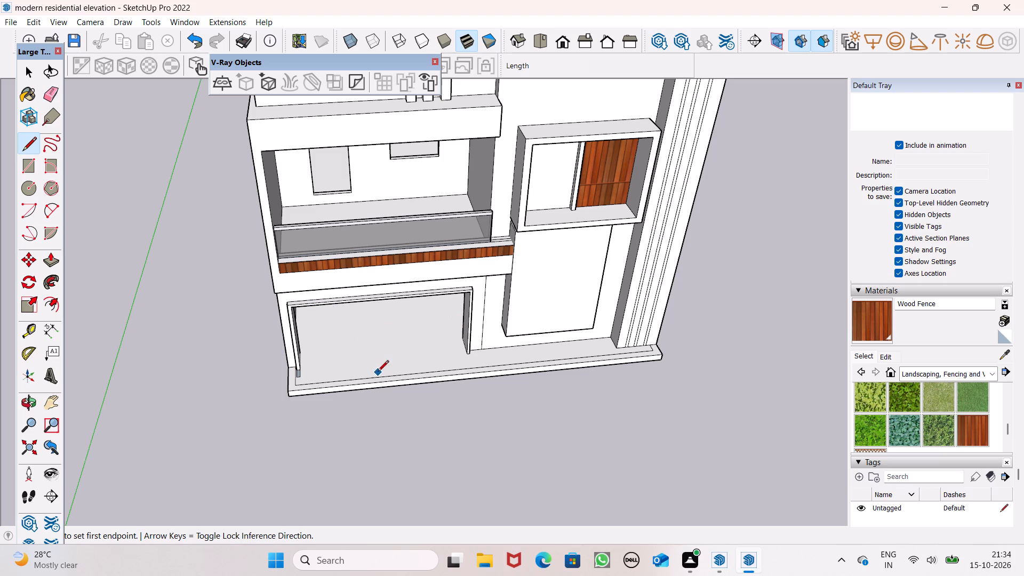
middle_click_drag(449, 461, 388, 454)
scroll(380, 370, "down", 14)
middle_click_drag(423, 438, 432, 353)
scroll(401, 316, "down", 3)
scroll(356, 359, "up", 2)
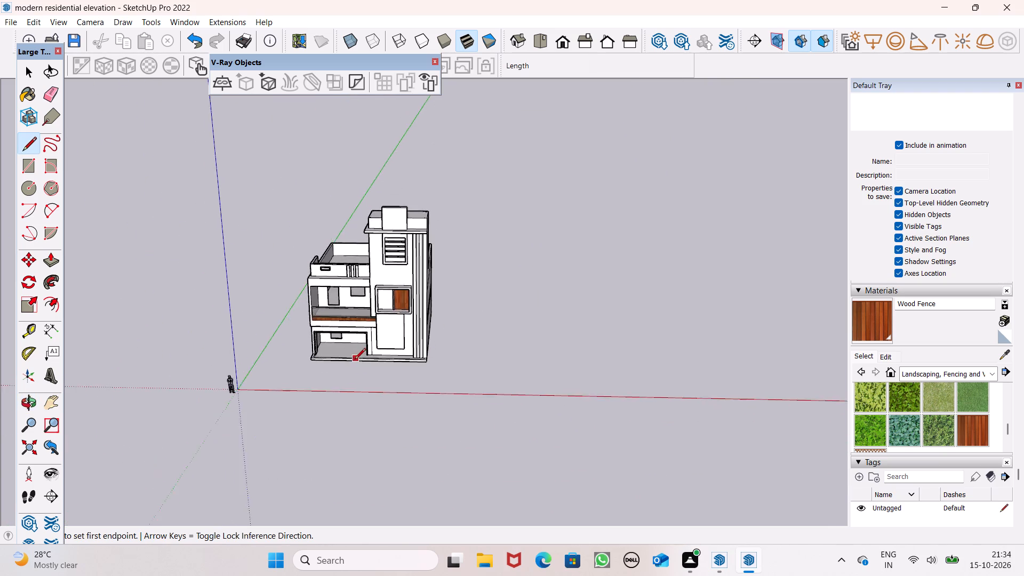
scroll(355, 360, "up", 12)
middle_click_drag(432, 417, 437, 462)
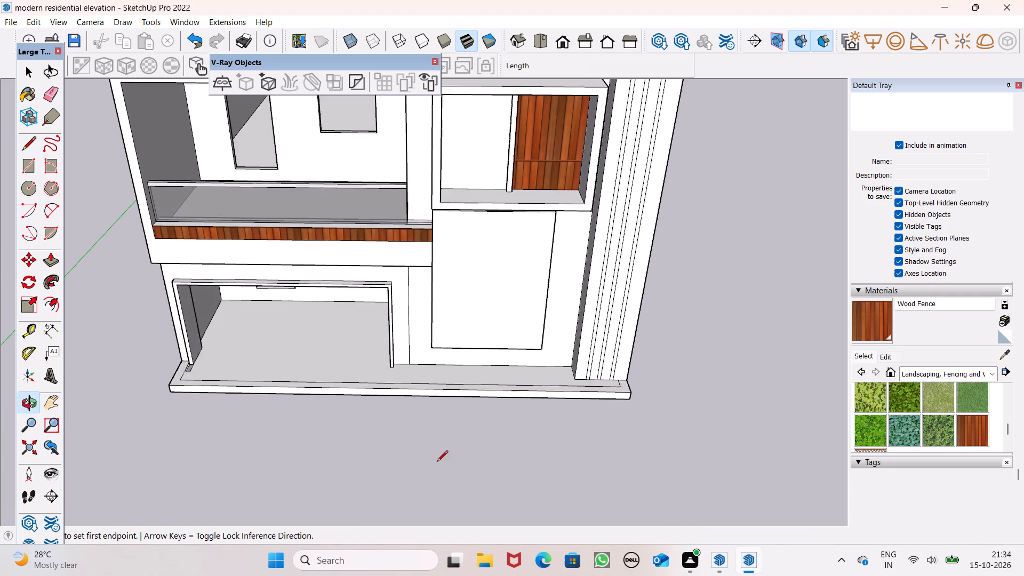
middle_click_drag(437, 462, 437, 477)
scroll(457, 402, "up", 2)
middle_click_drag(436, 367, 426, 499)
scroll(426, 499, "up", 2)
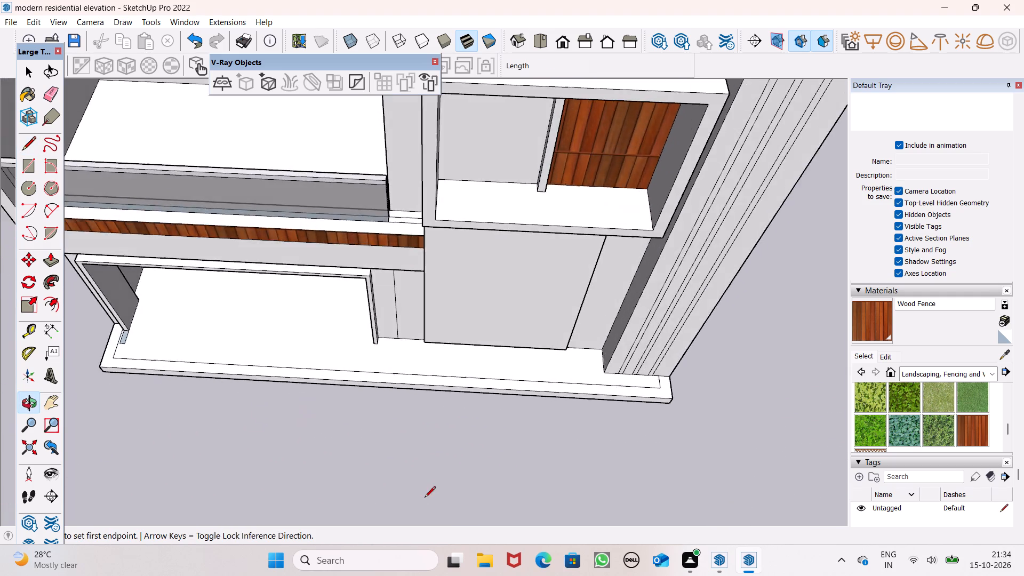
scroll(425, 498, "up", 3)
scroll(362, 334, "up", 3)
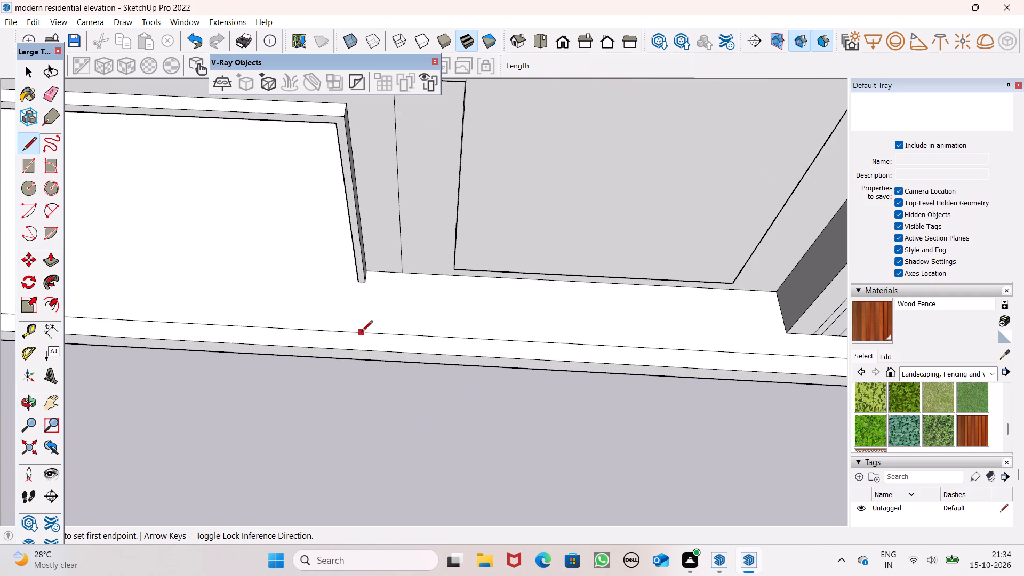
left_click(362, 332)
left_click(358, 351)
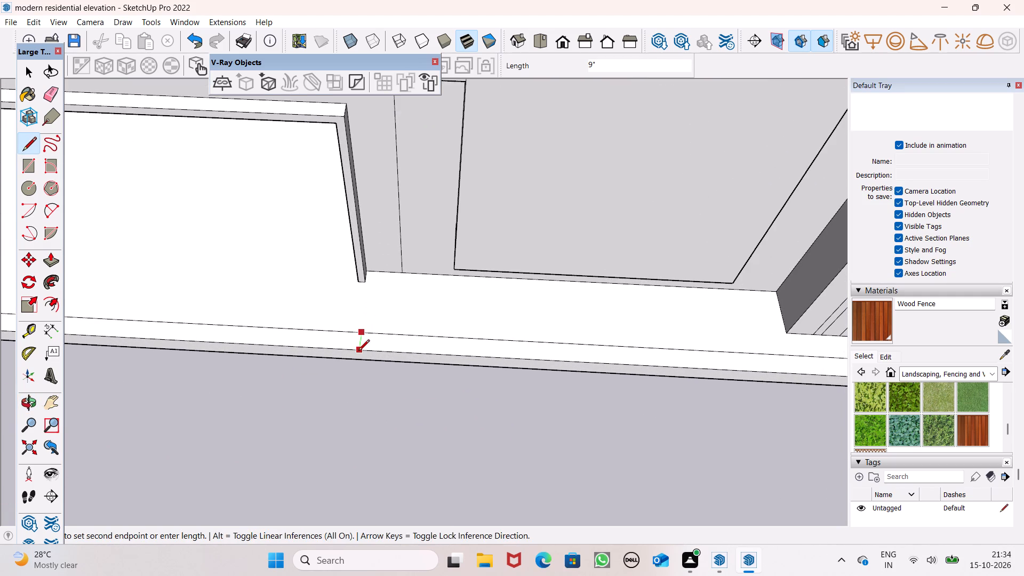
scroll(559, 316, "down", 3)
scroll(526, 316, "up", 3)
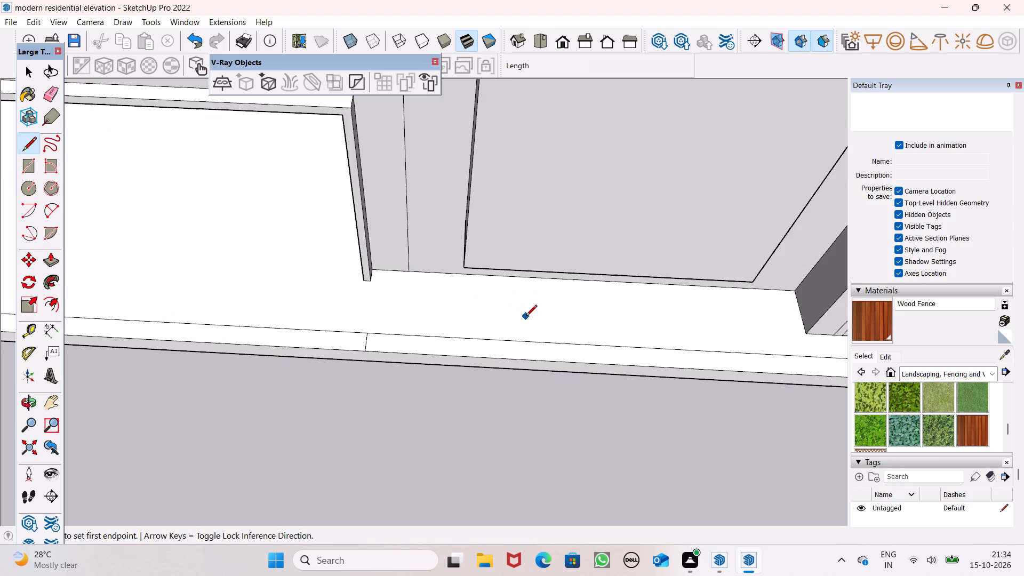
left_click(434, 333)
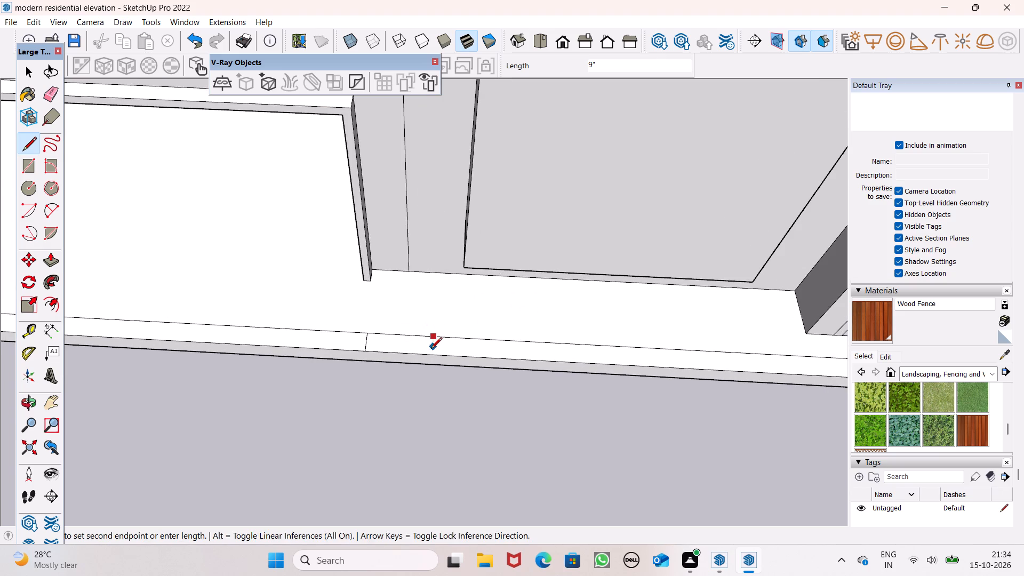
left_click(430, 350)
Draw a 9" line across the base's front border strip near its left corner, marking off an L-shaped corner segment.
scroll(497, 294, "down", 11)
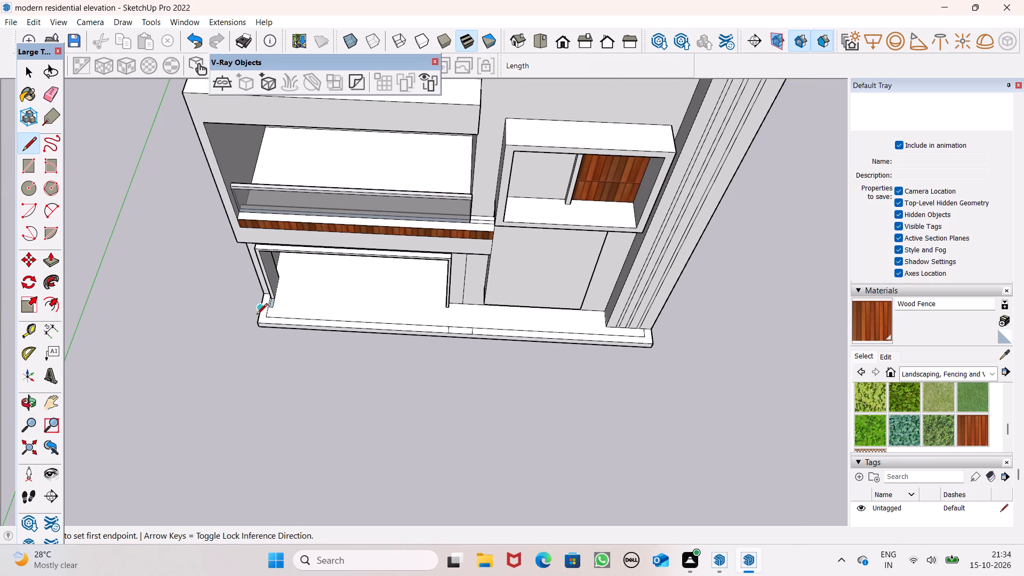
scroll(257, 315, "down", 3)
scroll(254, 247, "up", 1)
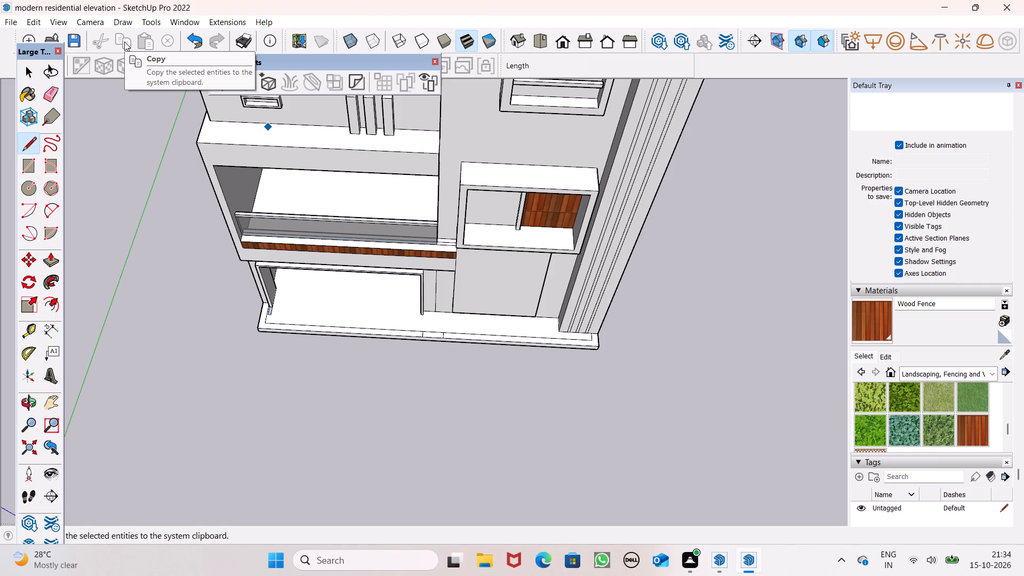
scroll(473, 65, "down", 1)
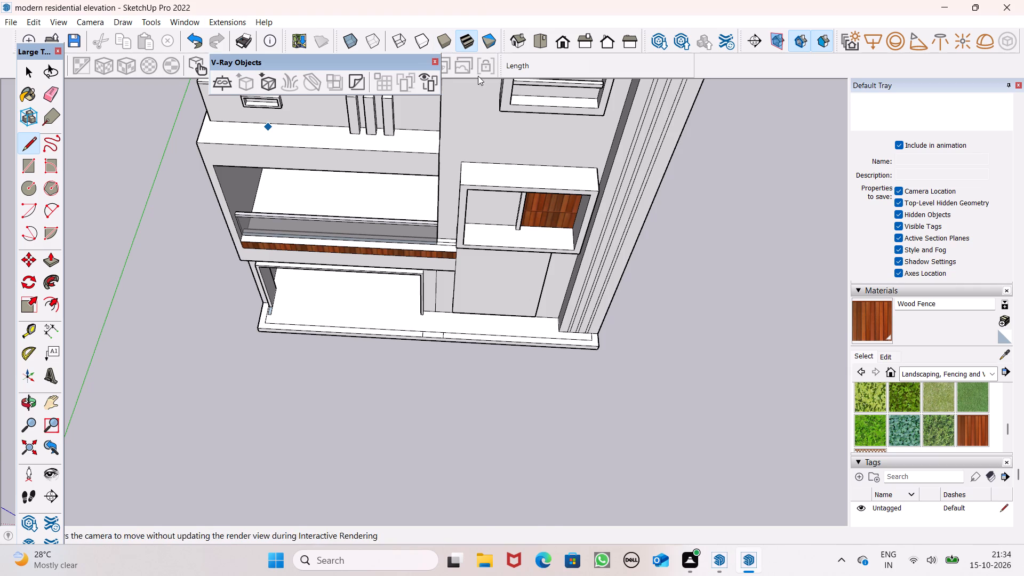
scroll(478, 76, "down", 1)
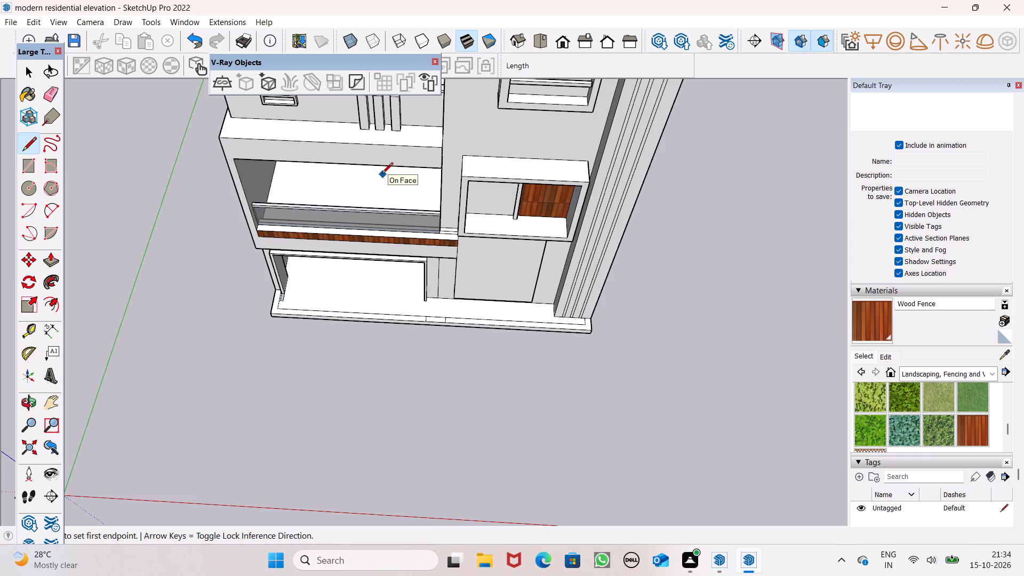
scroll(285, 246, "up", 5)
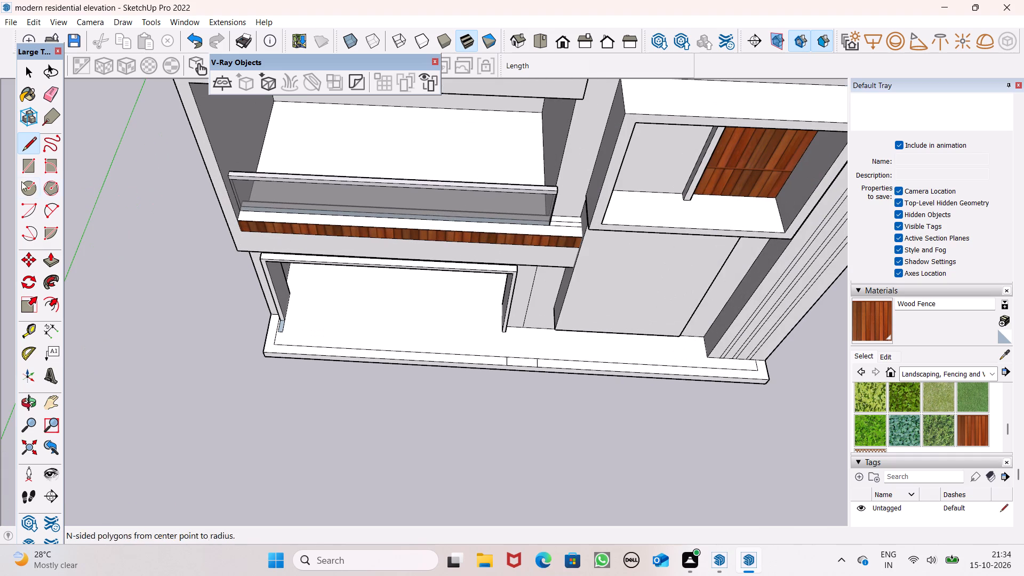
left_click(34, 148)
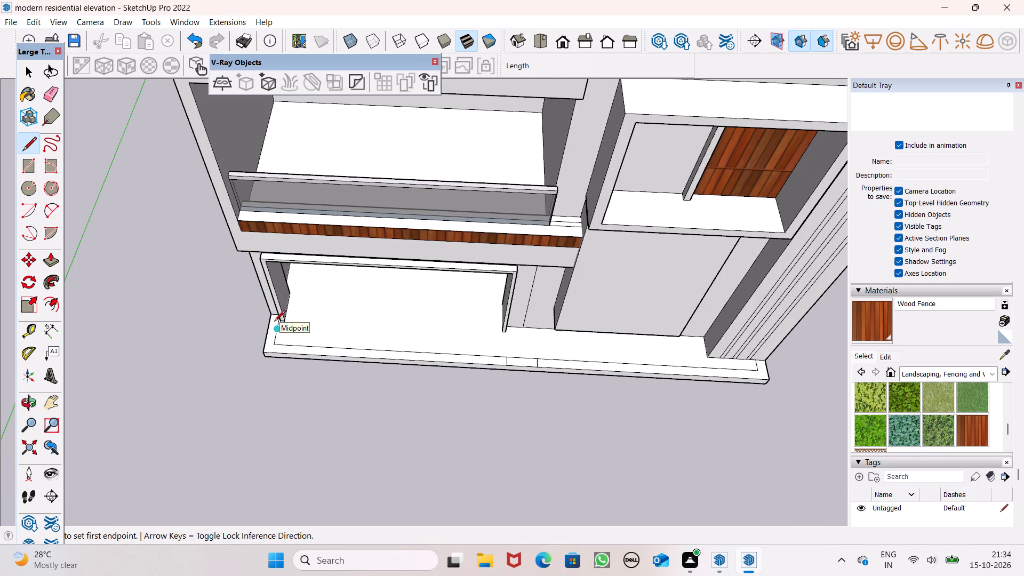
middle_click_drag(345, 388, 406, 396)
scroll(369, 412, "up", 1)
scroll(342, 367, "up", 7)
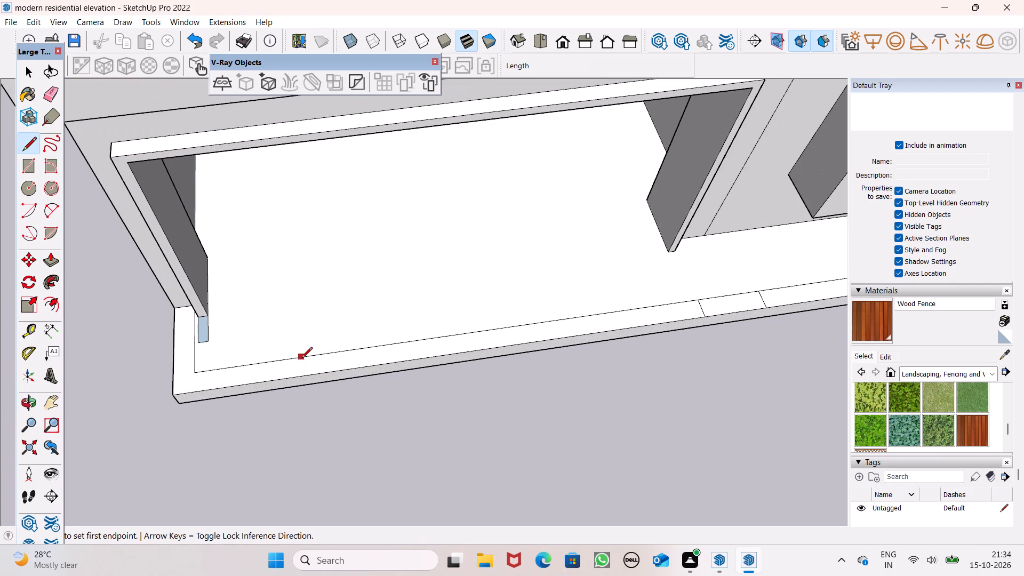
left_click(283, 357)
left_click(282, 376)
key("space")
Try to raise the L-shaped border segment at the base's front-left corner by 6' with Push/Pull.
left_click(52, 263)
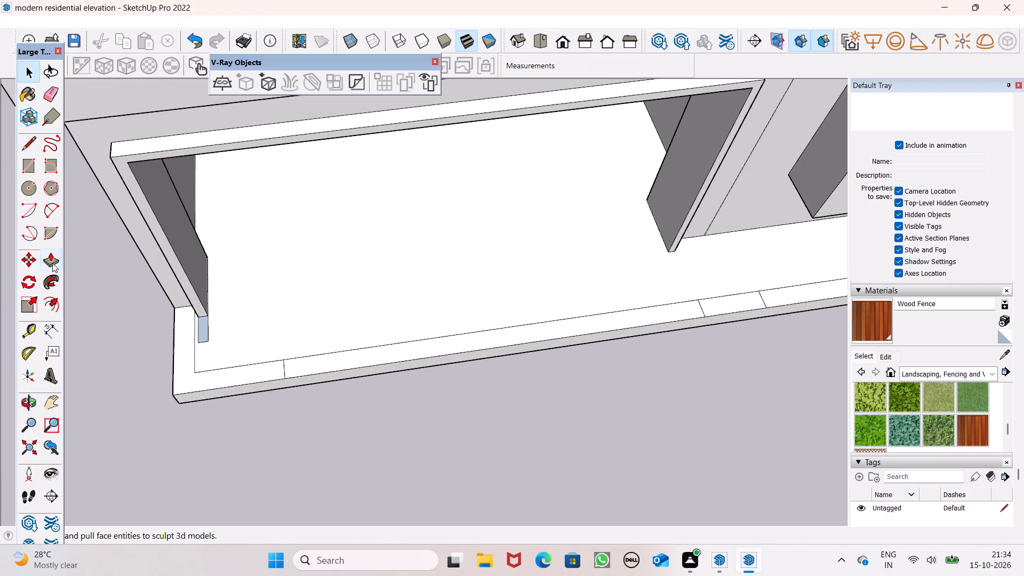
left_click_drag(183, 379, 166, 338)
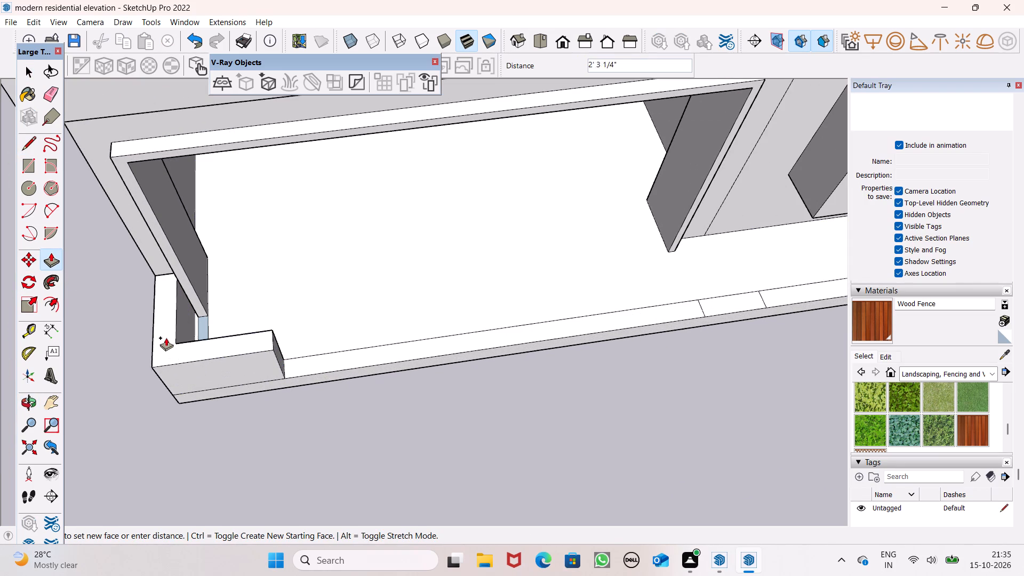
left_click_drag(166, 338, 160, 326)
key("6")
key("apostrophe")
key("Return")
scroll(158, 324, "down", 7)
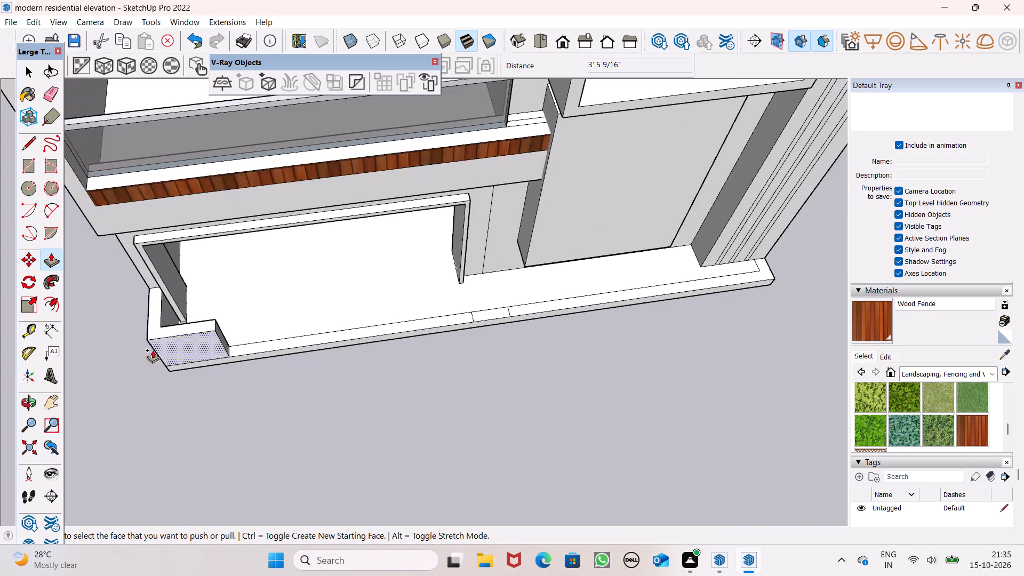
Push/Pull the pillar footprint between the two lines near the opening's right jamb up 6'.
middle_click_drag(298, 390, 184, 338)
scroll(440, 350, "up", 4)
left_click_drag(507, 337, 491, 297)
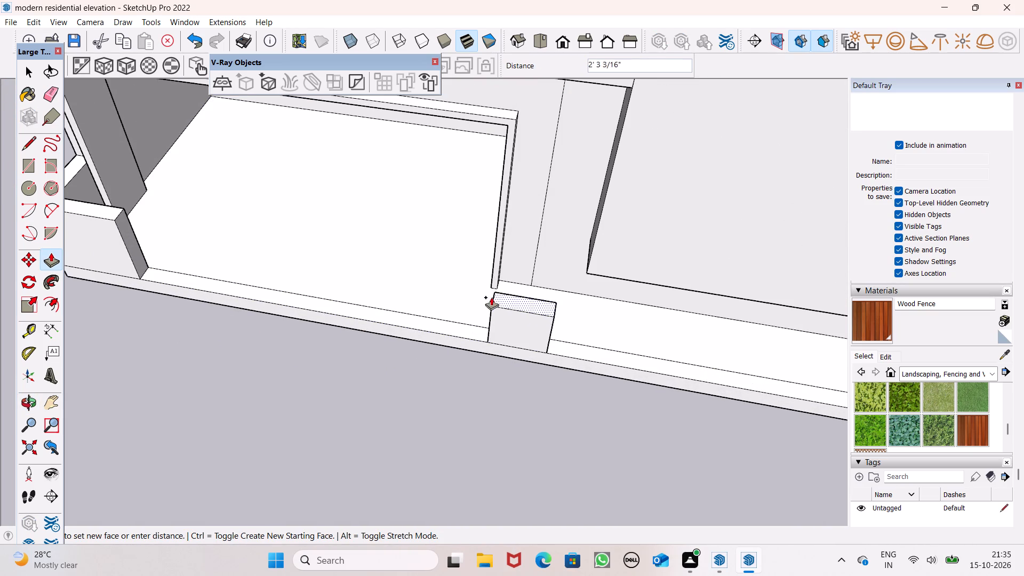
left_click_drag(491, 297, 474, 259)
type("6'")
key("Return")
key("Return")
scroll(474, 259, "down", 7)
scroll(724, 354, "up", 5)
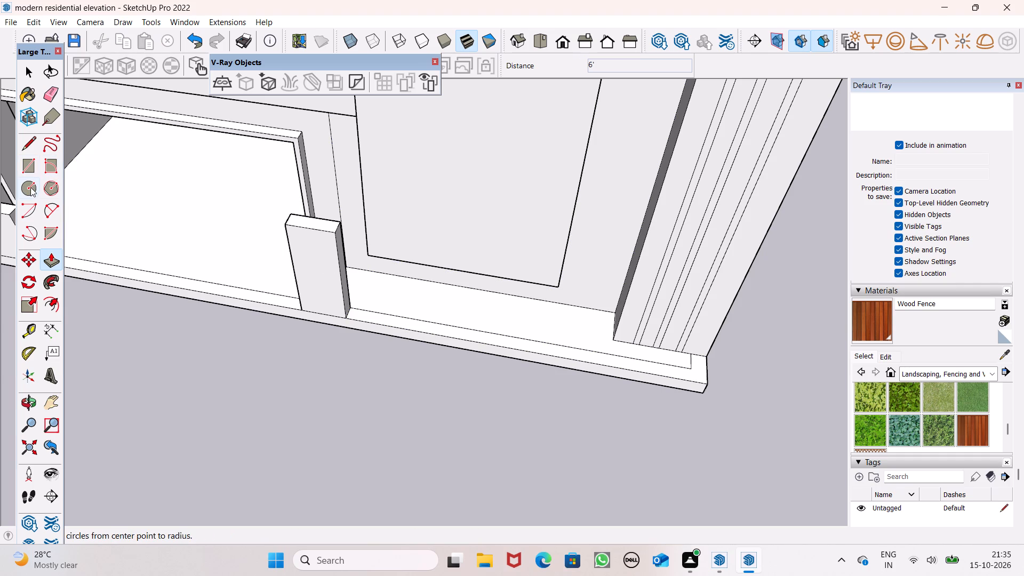
Push/Pull the remaining front border strip, from the pillar to the base's right corner, up 6' to the pillar's top.
left_click(52, 267)
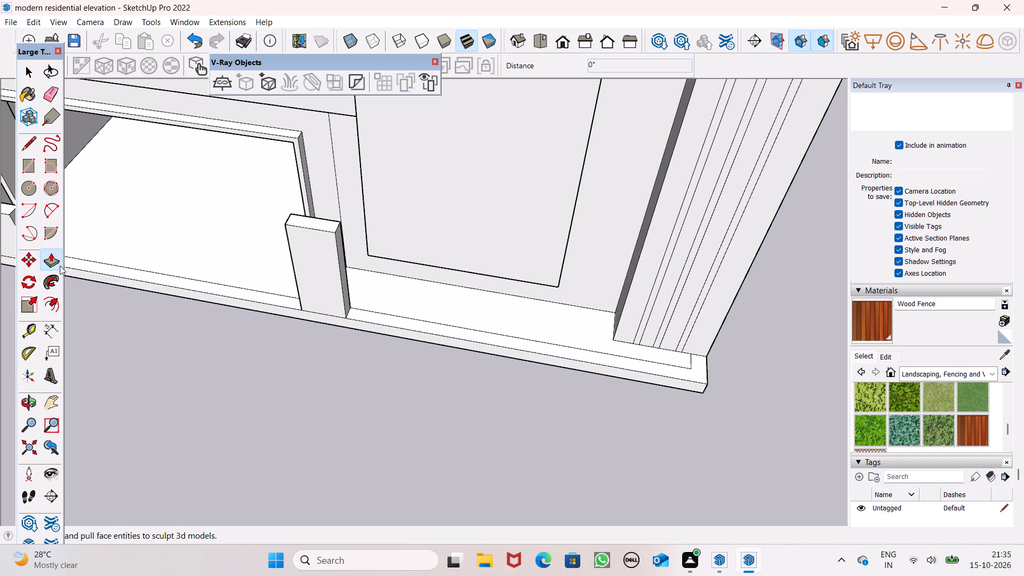
left_click_drag(364, 315, 346, 270)
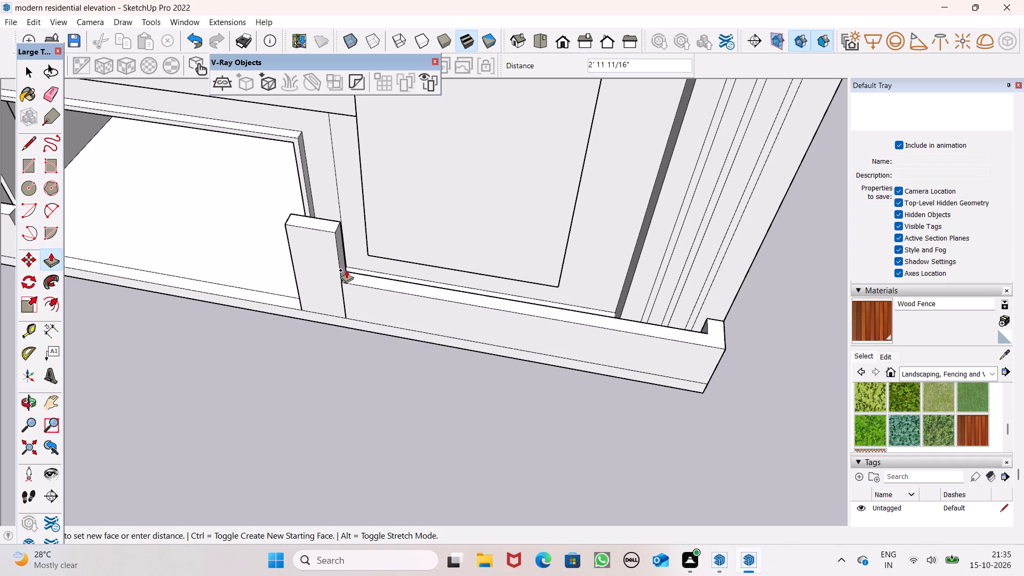
left_click_drag(346, 270, 331, 228)
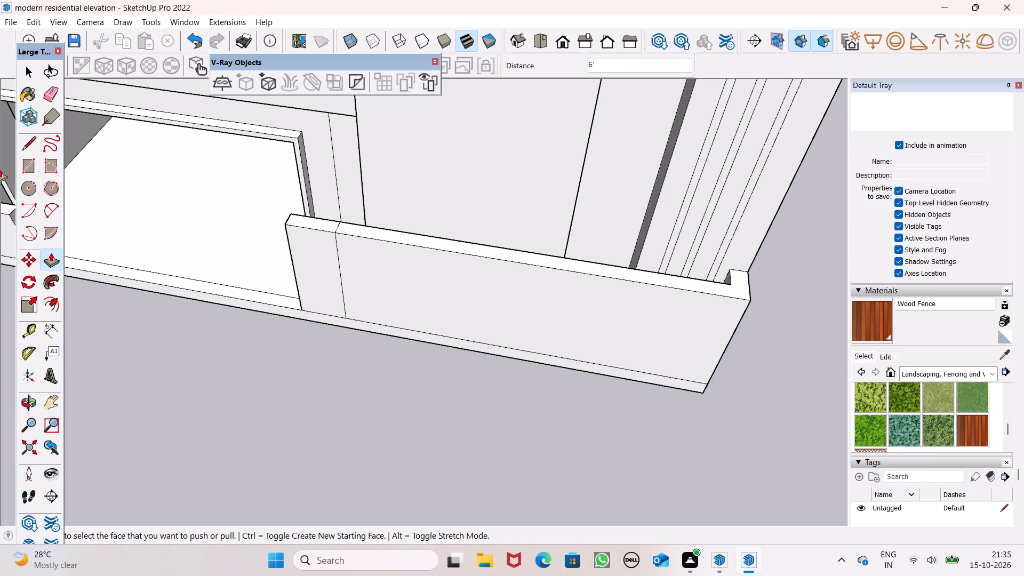
Outline a panel on the right front wall with a line about 14' long from the pillar seam and a vertical about 5' down to the wall's base.
left_click(25, 149)
middle_click_drag(217, 278, 243, 270)
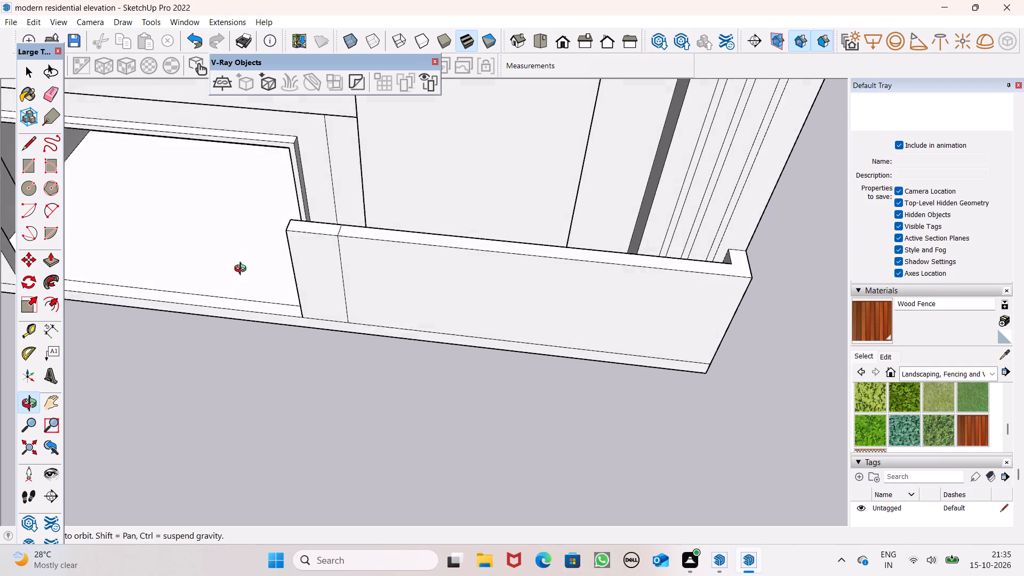
middle_click_drag(243, 270, 252, 251)
scroll(475, 278, "up", 5)
scroll(325, 212, "down", 3)
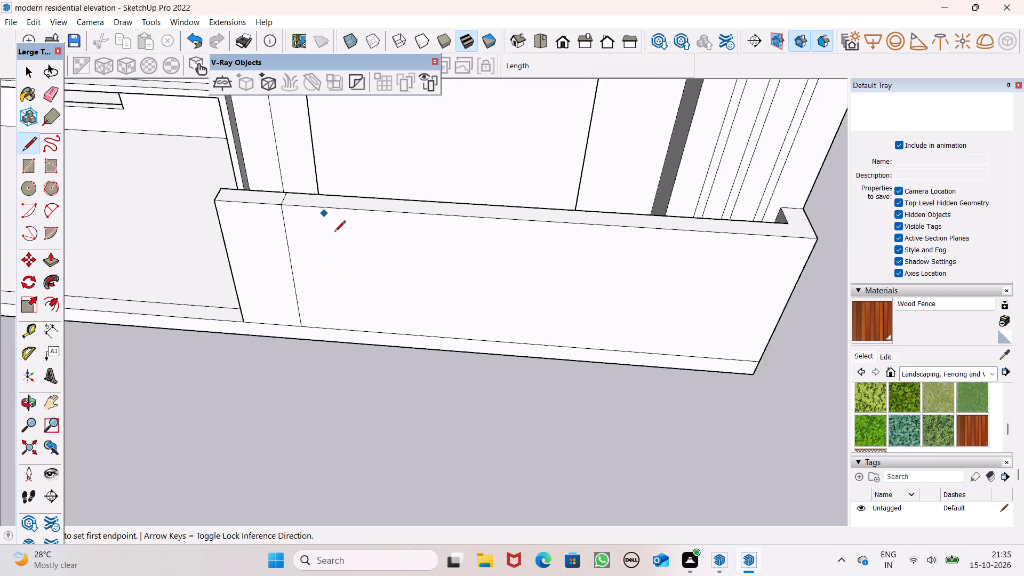
middle_click_drag(388, 270, 403, 205)
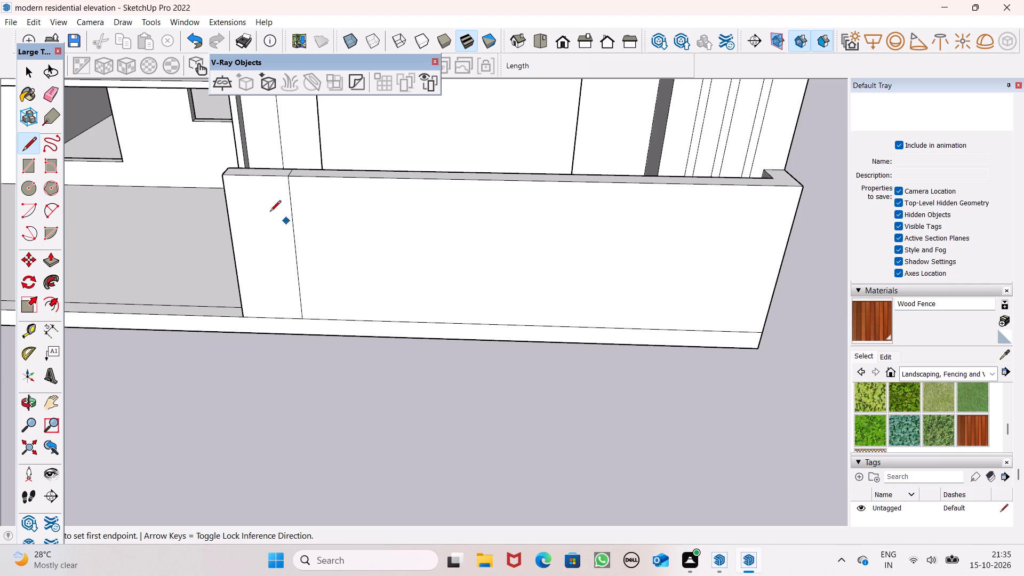
scroll(259, 208, "down", 5)
scroll(389, 228, "up", 8)
scroll(309, 220, "down", 3)
middle_click_drag(359, 234, 362, 196)
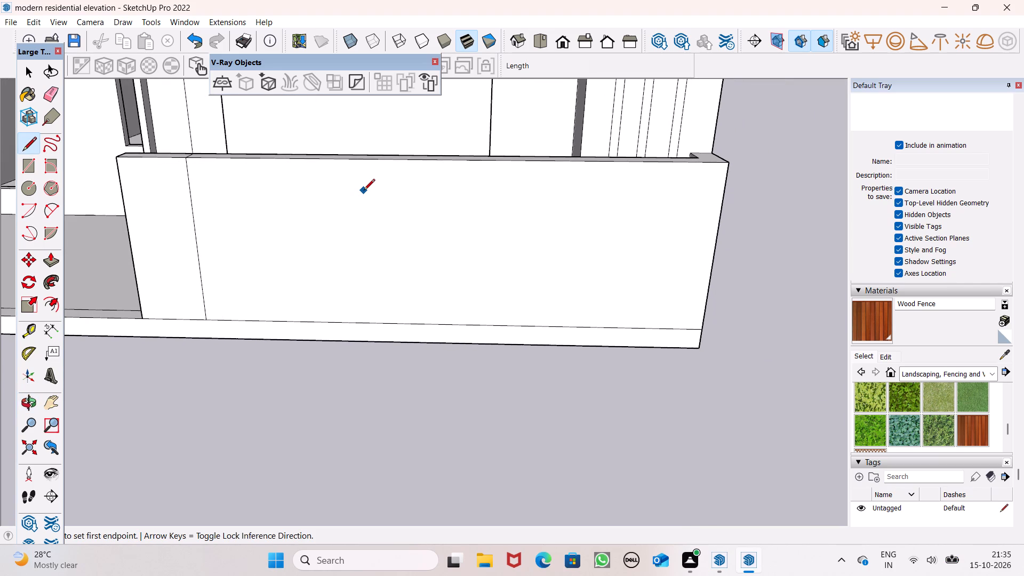
scroll(363, 274, "down", 3)
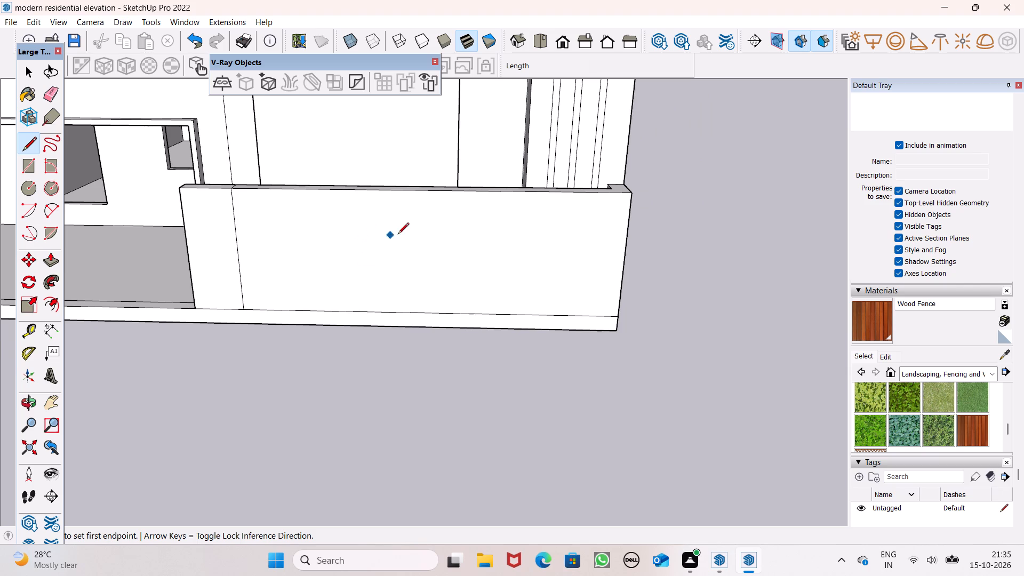
scroll(391, 225, "up", 3)
scroll(227, 200, "up", 3)
scroll(206, 198, "down", 3)
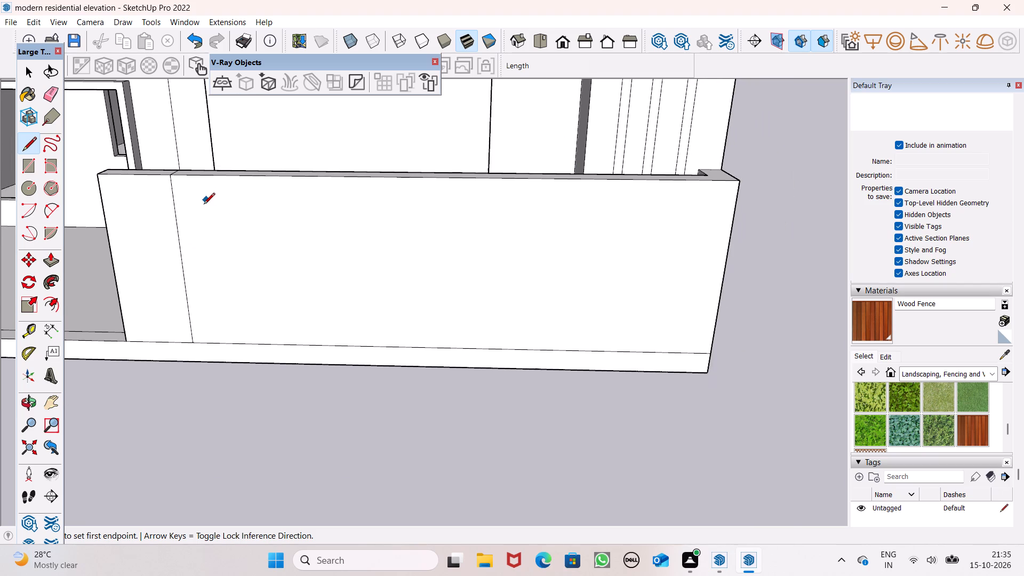
scroll(197, 209, "up", 1)
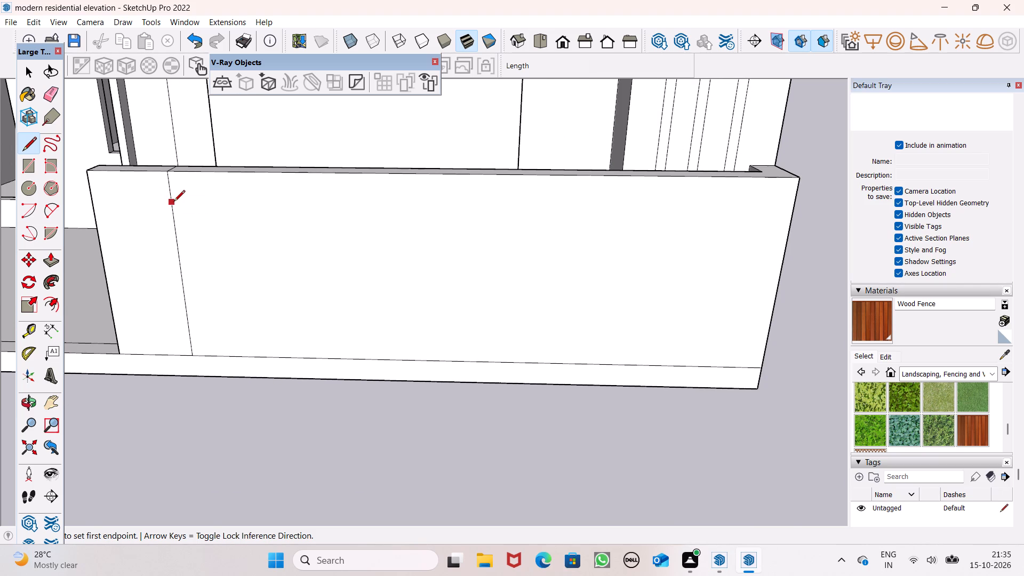
left_click(174, 202)
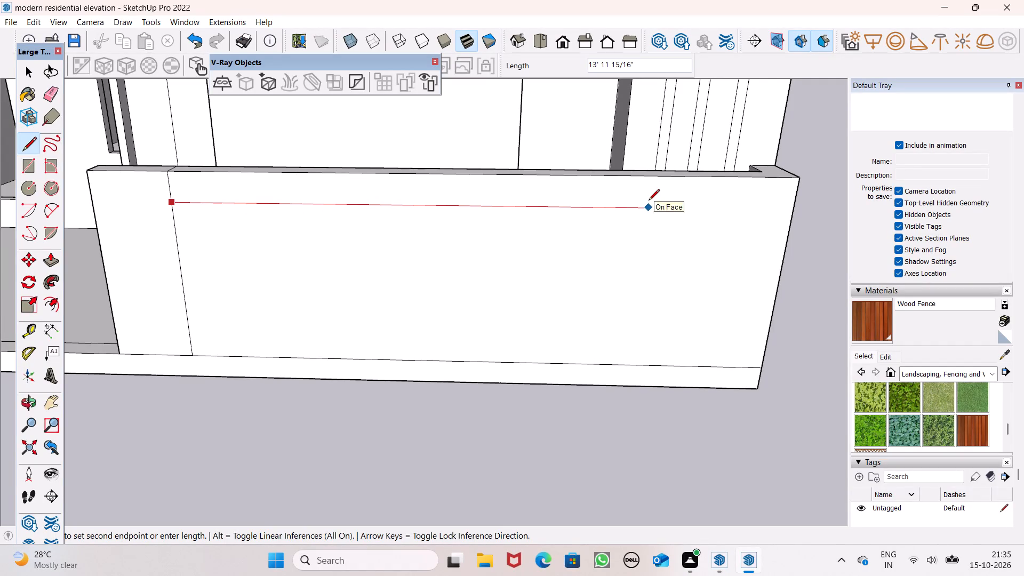
left_click(649, 201)
left_click(631, 364)
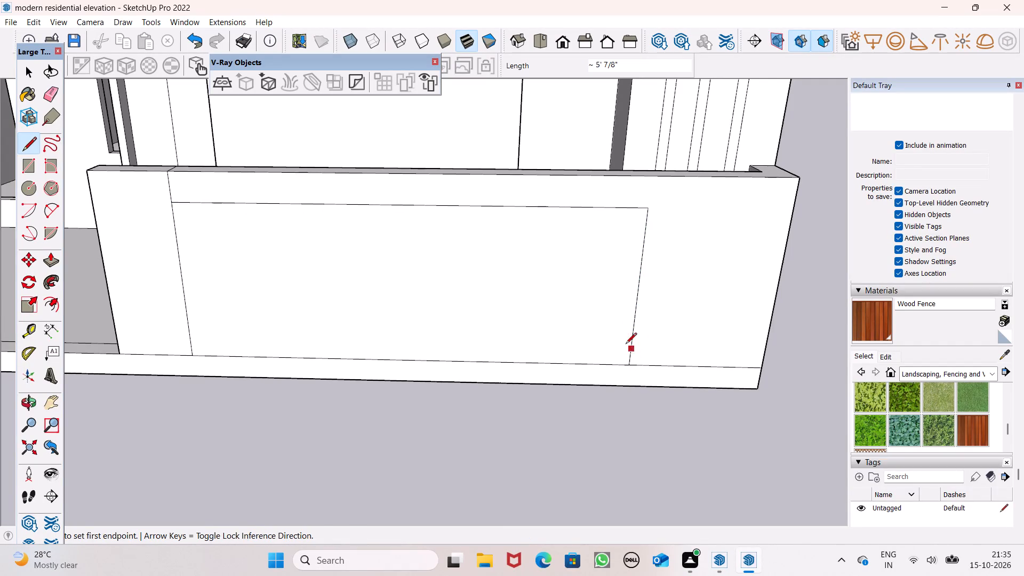
key("space")
Erase the pillar seam across the wall's top face and on its front face above the panel outline.
scroll(520, 247, "down", 7)
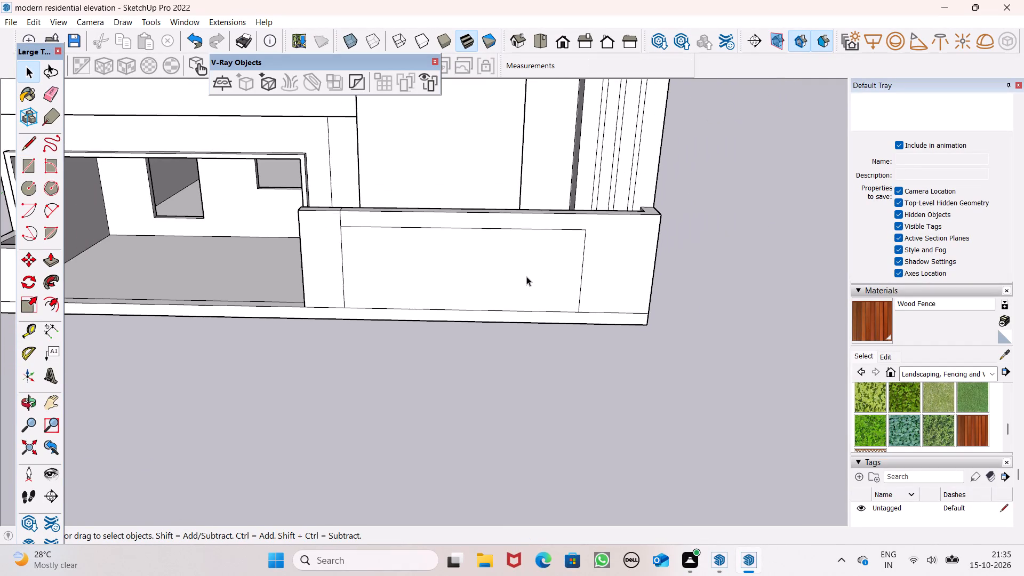
middle_click_drag(529, 288, 530, 327)
scroll(379, 242, "up", 6)
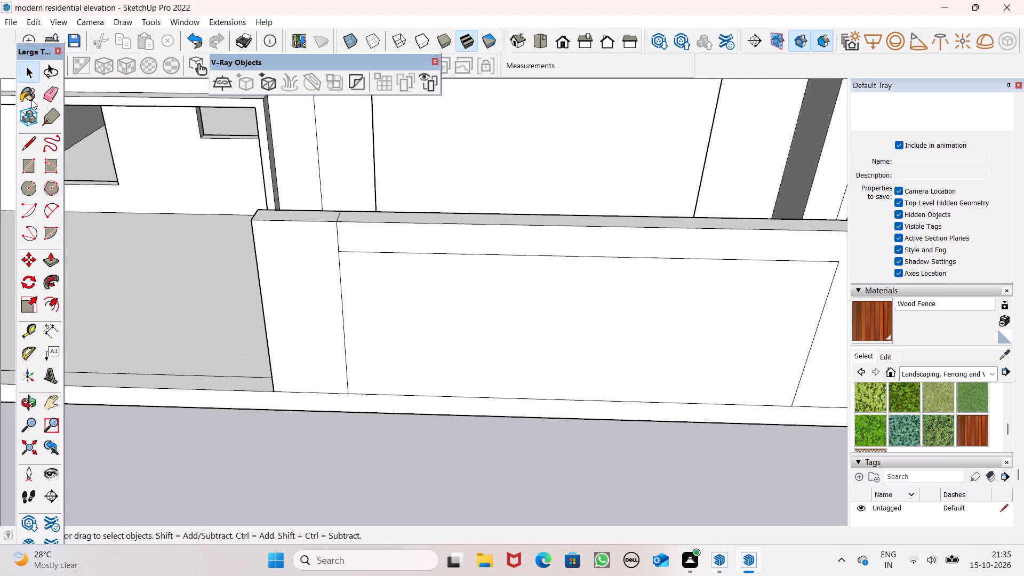
left_click(48, 97)
scroll(277, 219, "up", 6)
left_click_drag(366, 214, 356, 214)
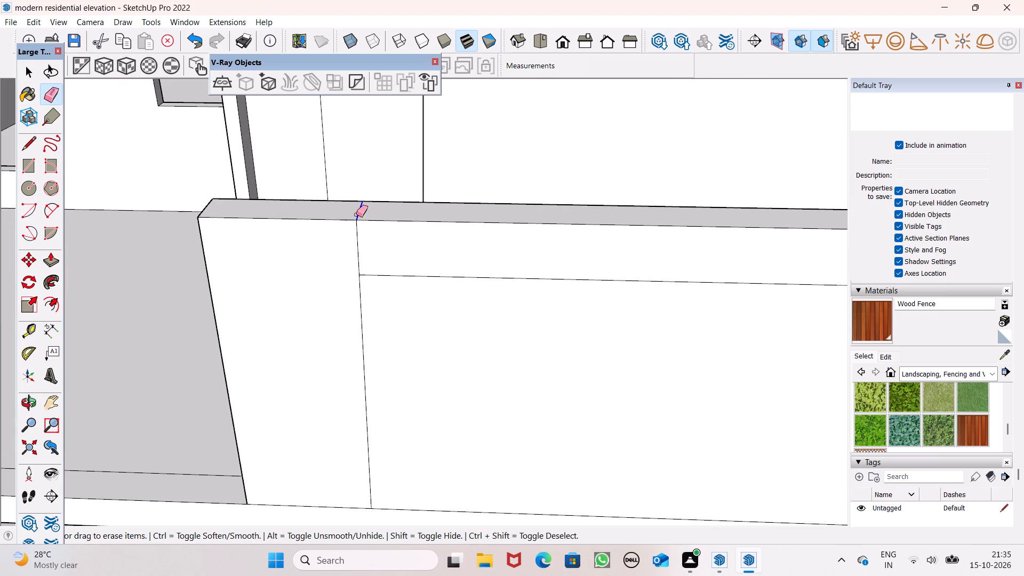
left_click_drag(354, 242, 353, 247)
left_click(359, 247)
key("space")
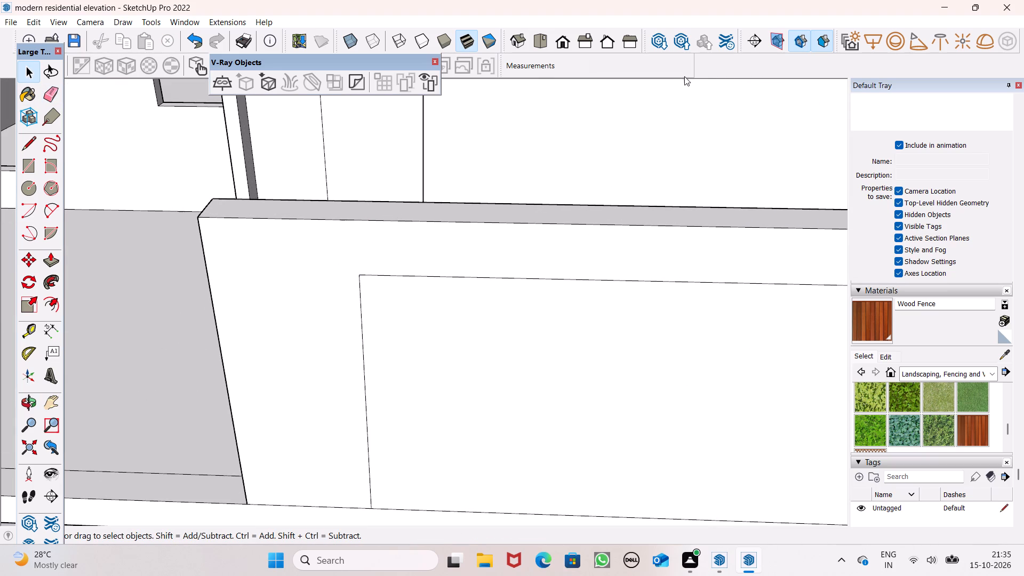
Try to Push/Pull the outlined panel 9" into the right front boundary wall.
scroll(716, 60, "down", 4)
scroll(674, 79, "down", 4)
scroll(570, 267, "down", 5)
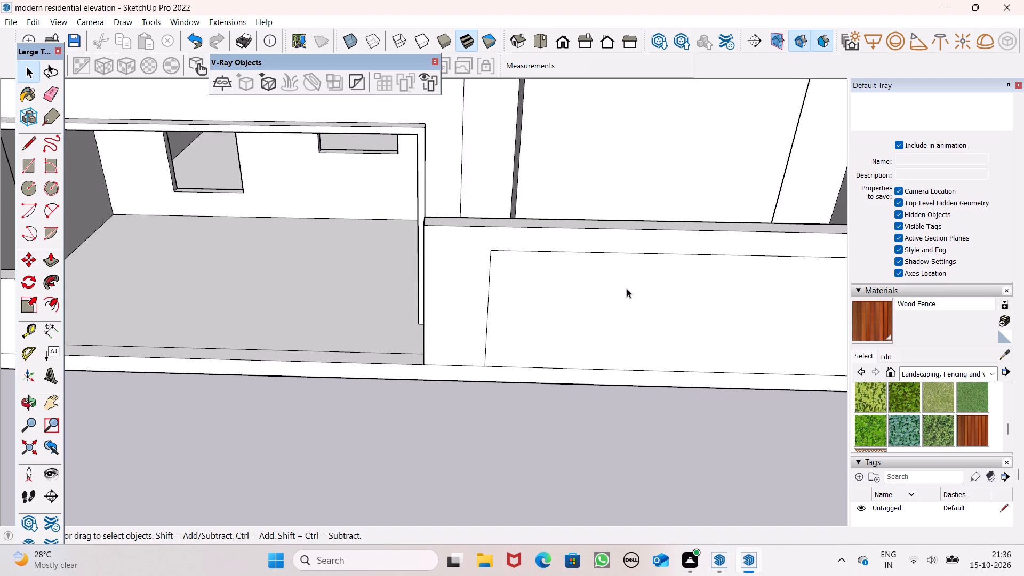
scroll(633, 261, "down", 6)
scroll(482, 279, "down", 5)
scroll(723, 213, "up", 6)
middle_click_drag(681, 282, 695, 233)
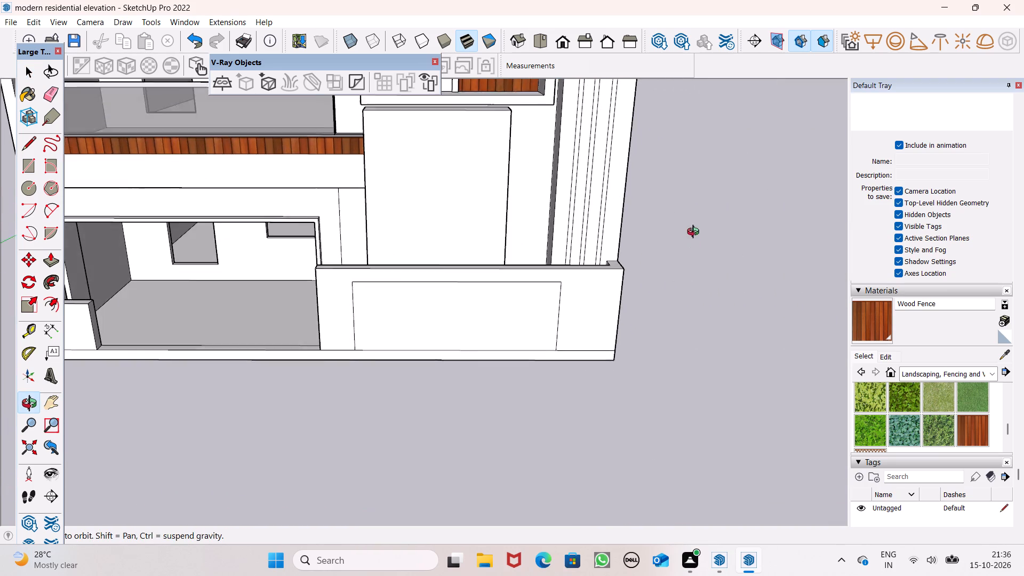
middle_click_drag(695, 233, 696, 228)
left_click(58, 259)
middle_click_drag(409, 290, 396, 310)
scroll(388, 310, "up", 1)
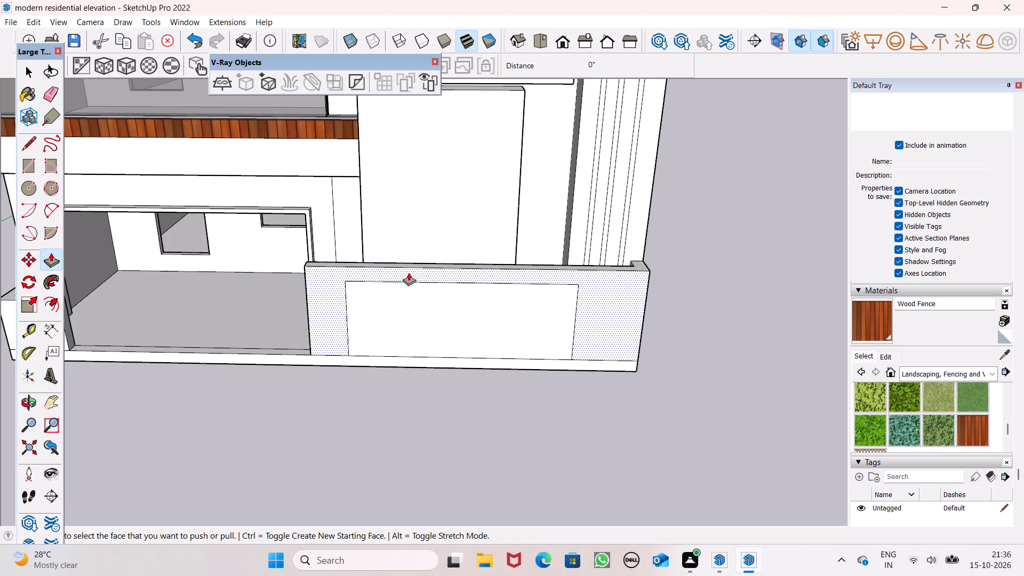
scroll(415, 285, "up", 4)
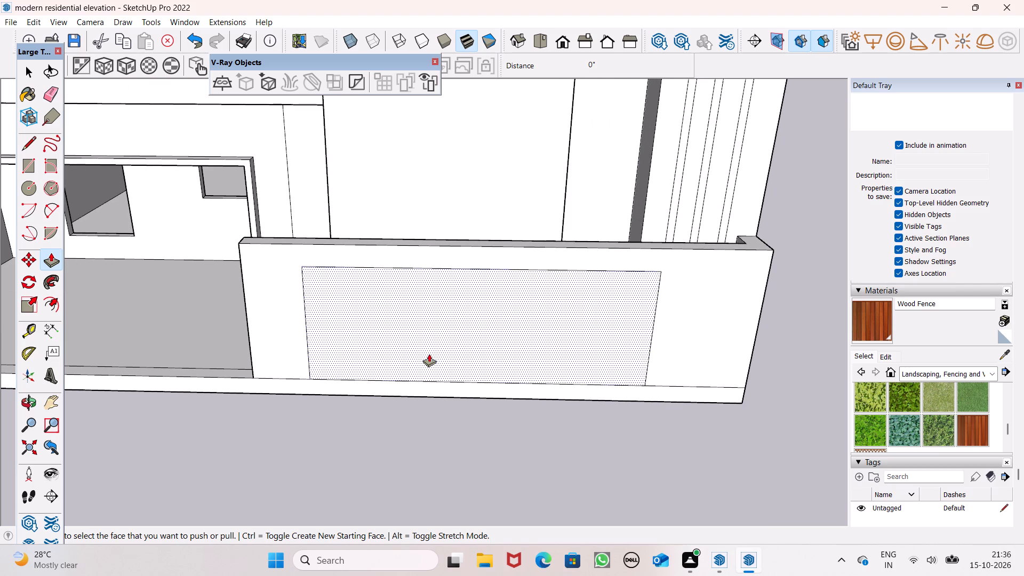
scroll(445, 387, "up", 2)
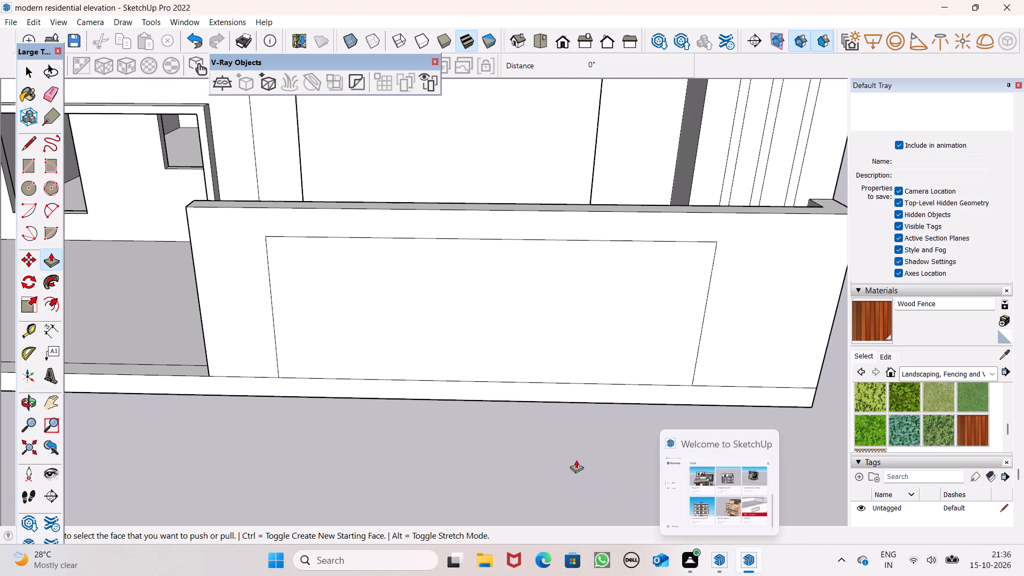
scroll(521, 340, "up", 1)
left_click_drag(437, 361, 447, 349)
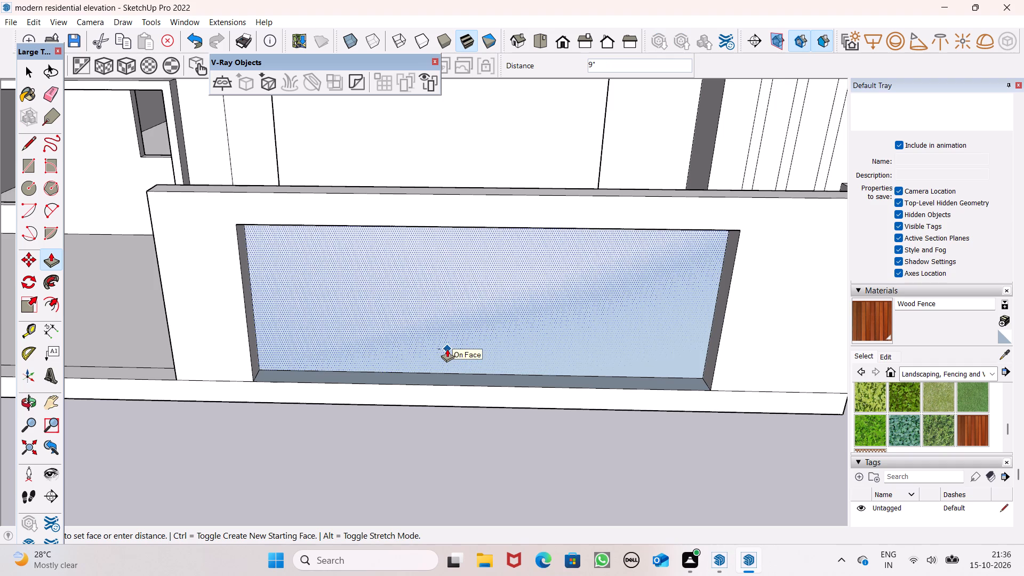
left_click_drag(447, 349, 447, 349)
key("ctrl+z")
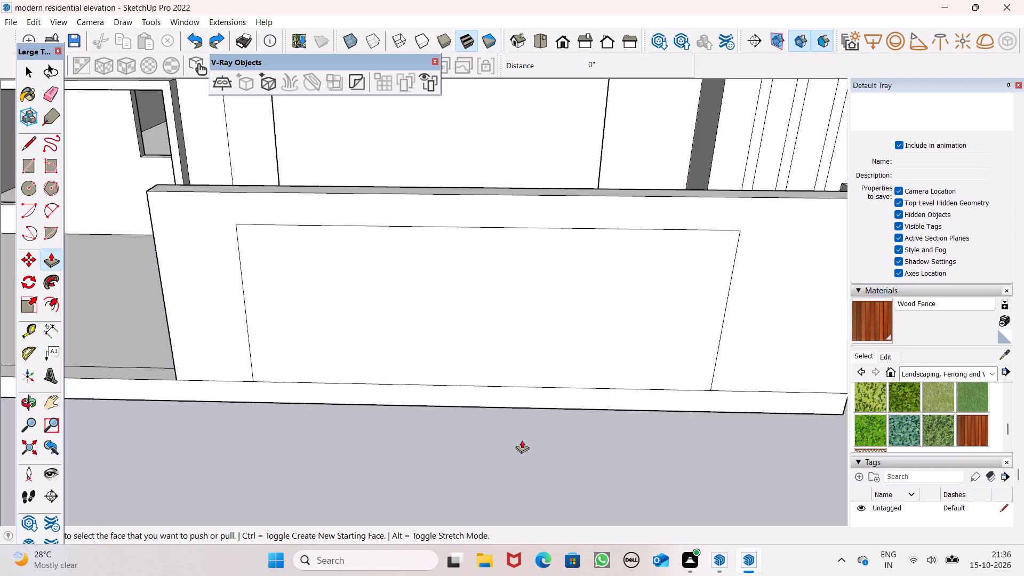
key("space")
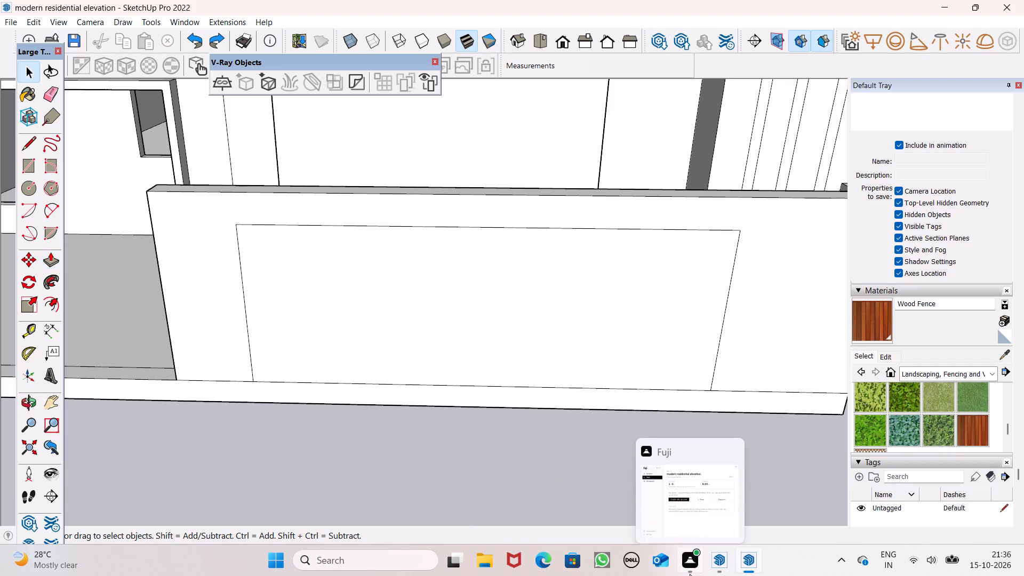
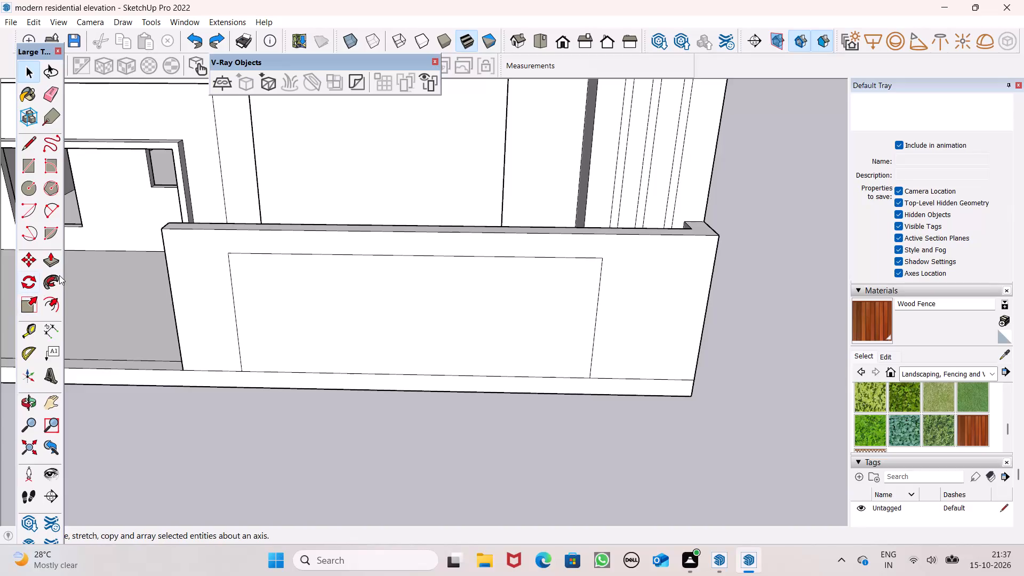
Push/Pull the outlined panel about 4 1/4" into the right front boundary wall.
left_click(41, 261)
scroll(341, 326, "up", 3)
left_click_drag(331, 370, 331, 364)
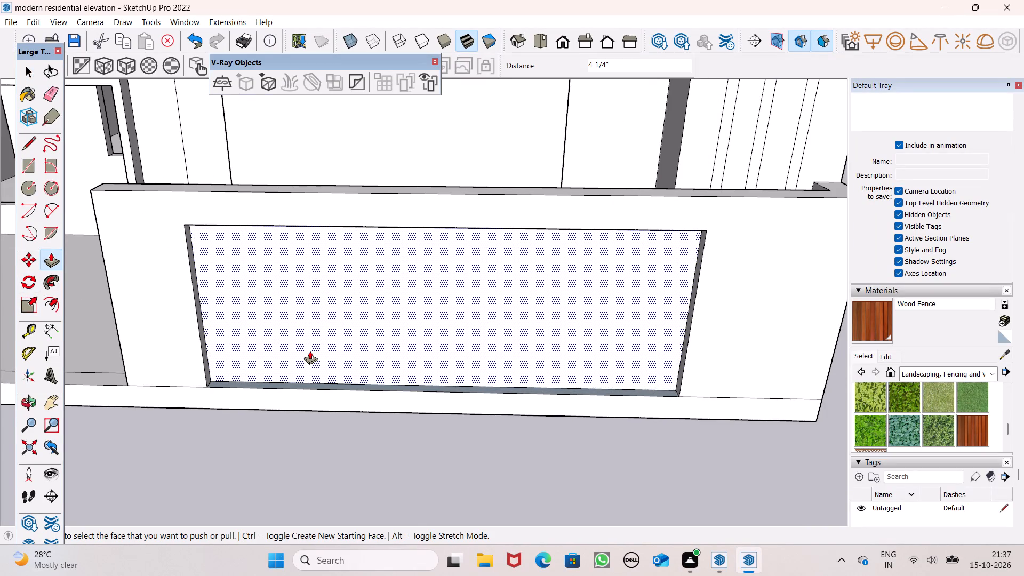
left_click(305, 347)
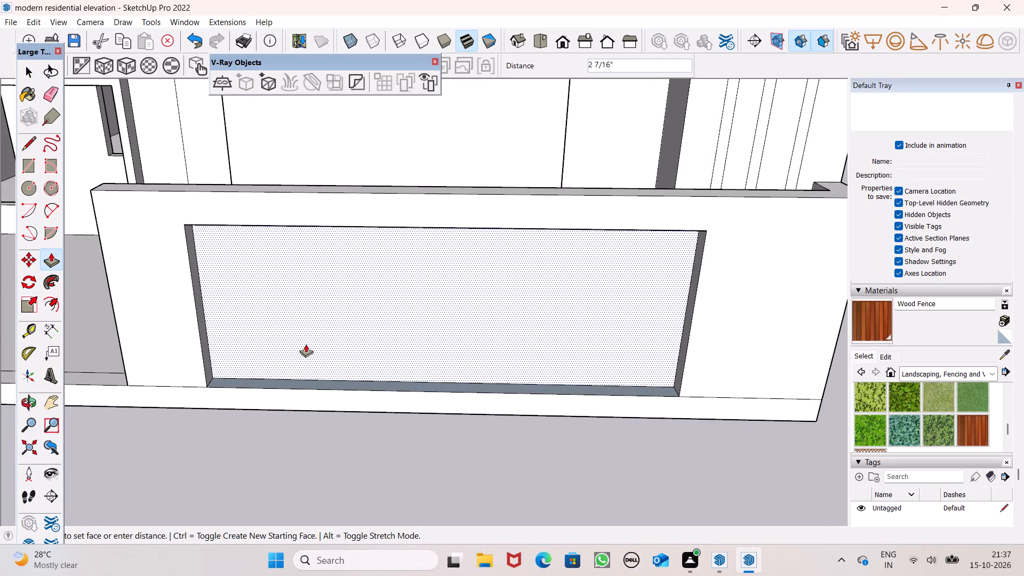
key("space")
scroll(381, 380, "down", 4)
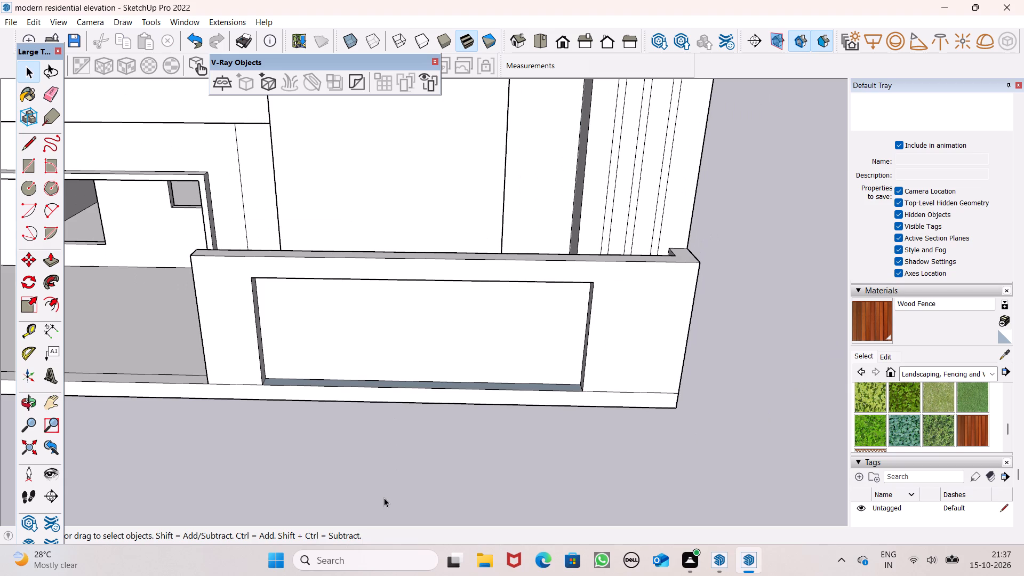
left_click(384, 498)
Paint the recessed panel of the right front boundary wall and both its side reveals with Wood Fence.
scroll(451, 375, "down", 8)
left_click(879, 330)
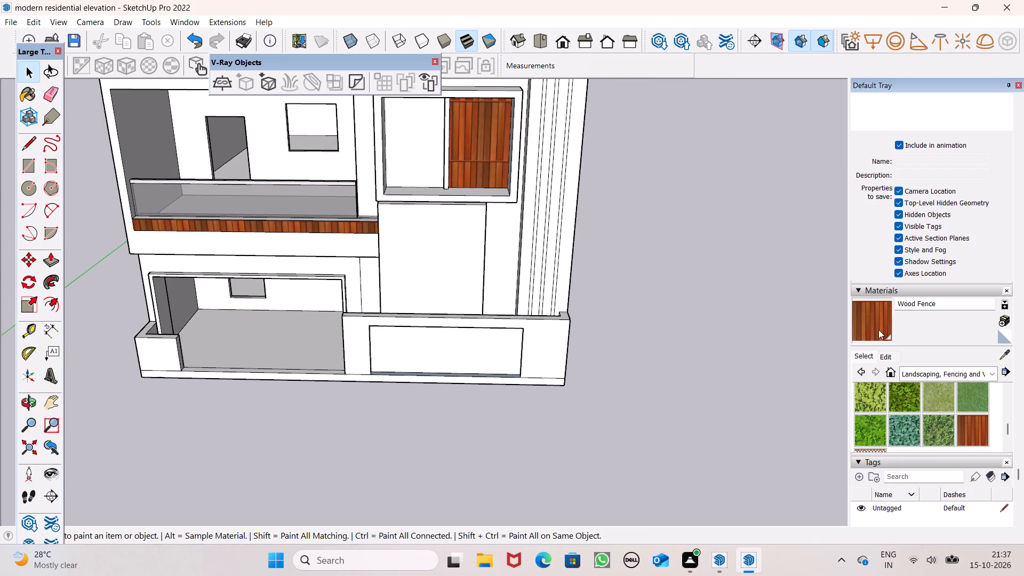
scroll(507, 348, "up", 3)
left_click(443, 357)
scroll(443, 372, "up", 1)
middle_click_drag(443, 372, 274, 292)
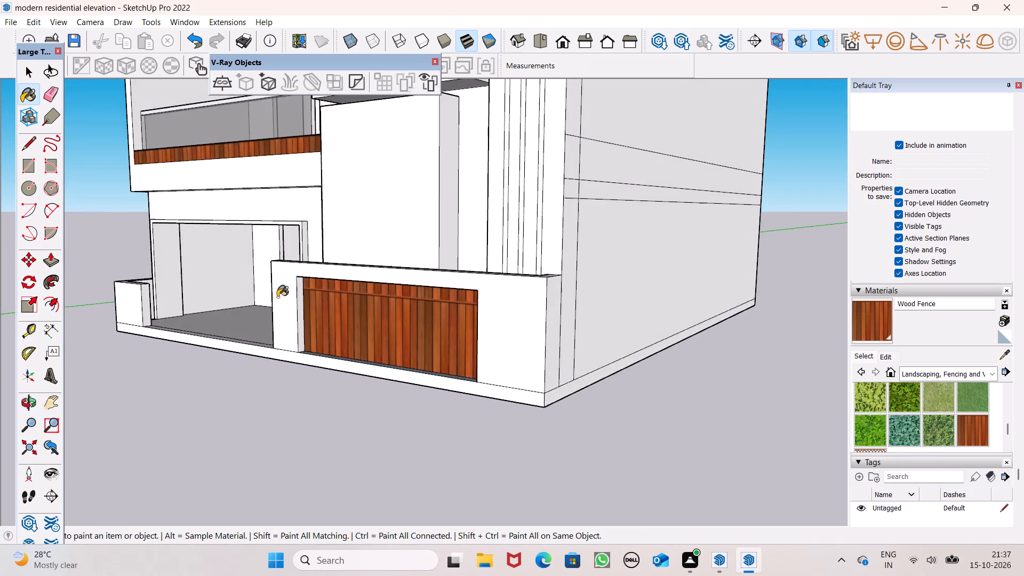
scroll(279, 302, "up", 4)
left_click(310, 314)
middle_click_drag(385, 385, 641, 385)
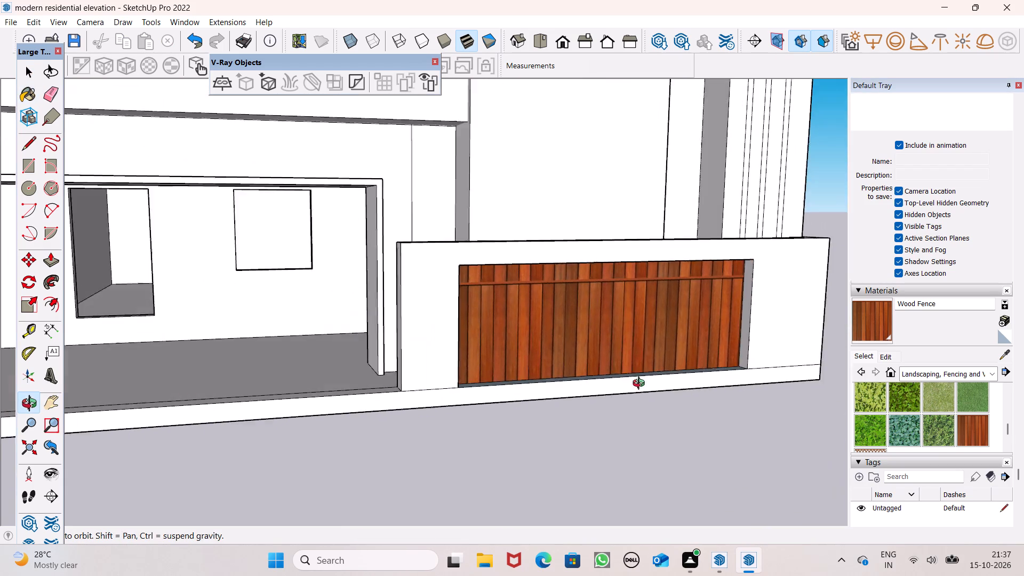
middle_click_drag(641, 385, 665, 379)
scroll(758, 341, "up", 5)
left_click(731, 316)
scroll(501, 287, "down", 5)
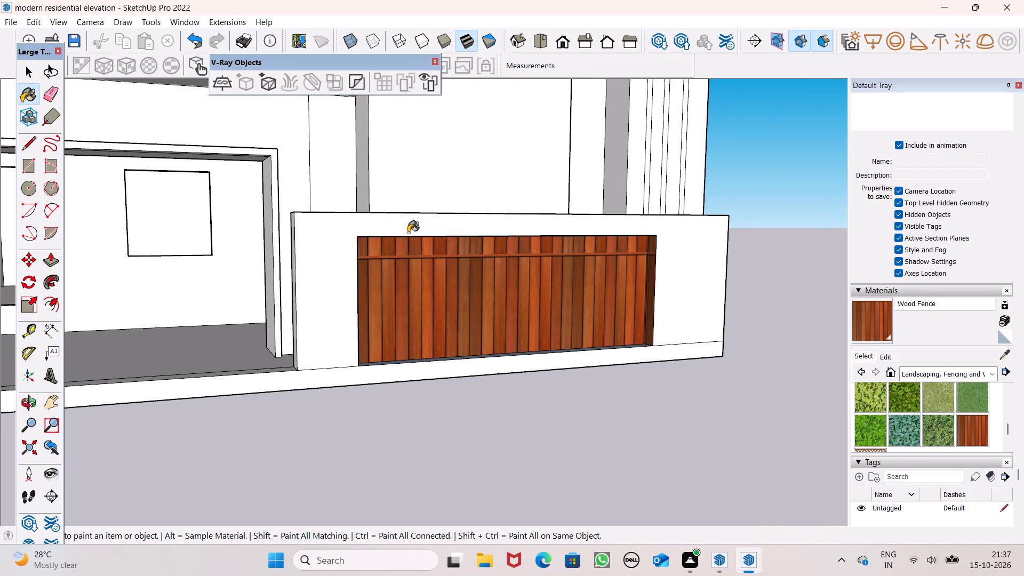
scroll(418, 273, "down", 4)
middle_click_drag(487, 378, 431, 399)
key("space")
Draw an upright 4' by 7' rectangle in the open space beside the house.
scroll(522, 269, "down", 4)
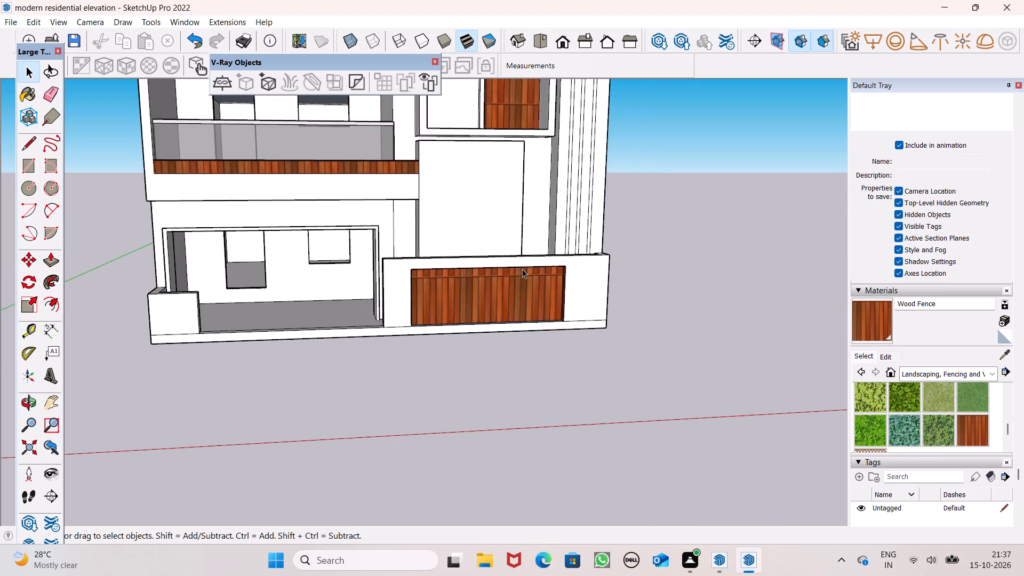
scroll(522, 269, "down", 3)
middle_click_drag(503, 287, 473, 334)
scroll(452, 263, "down", 3)
middle_click_drag(481, 307, 485, 273)
scroll(338, 228, "down", 4)
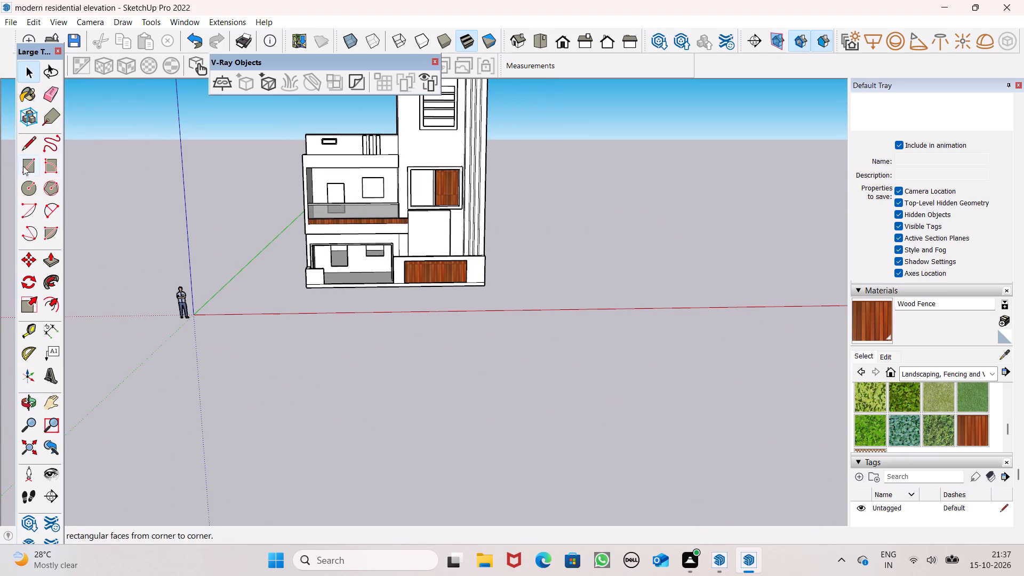
left_click(24, 167)
middle_click_drag(601, 268, 601, 225)
left_click(571, 200)
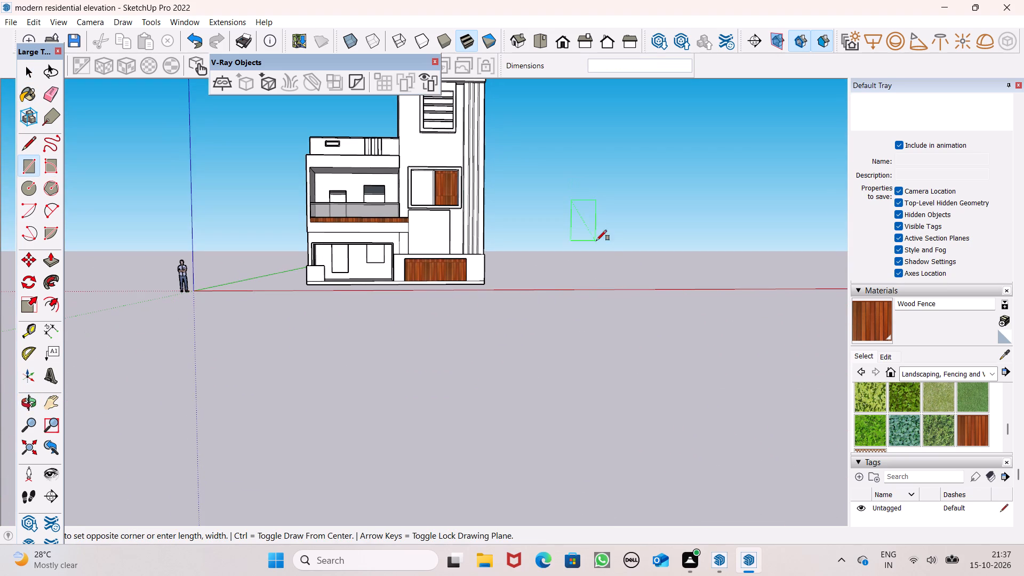
type("4',7'")
key("Return")
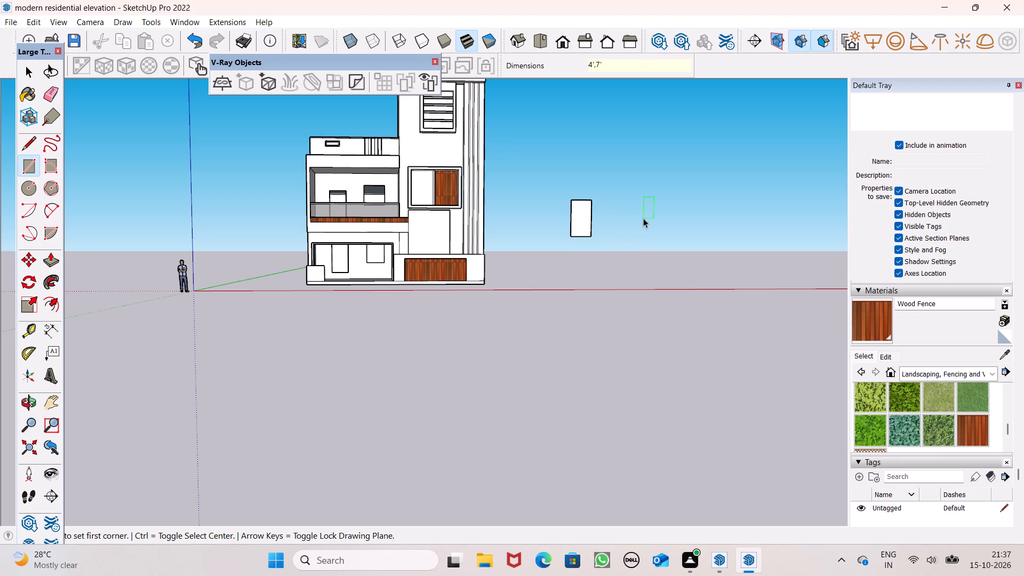
key("space")
Offset the upright rectangle's outline inward by about 3 11/16" to form a frame border.
scroll(620, 154, "up", 8)
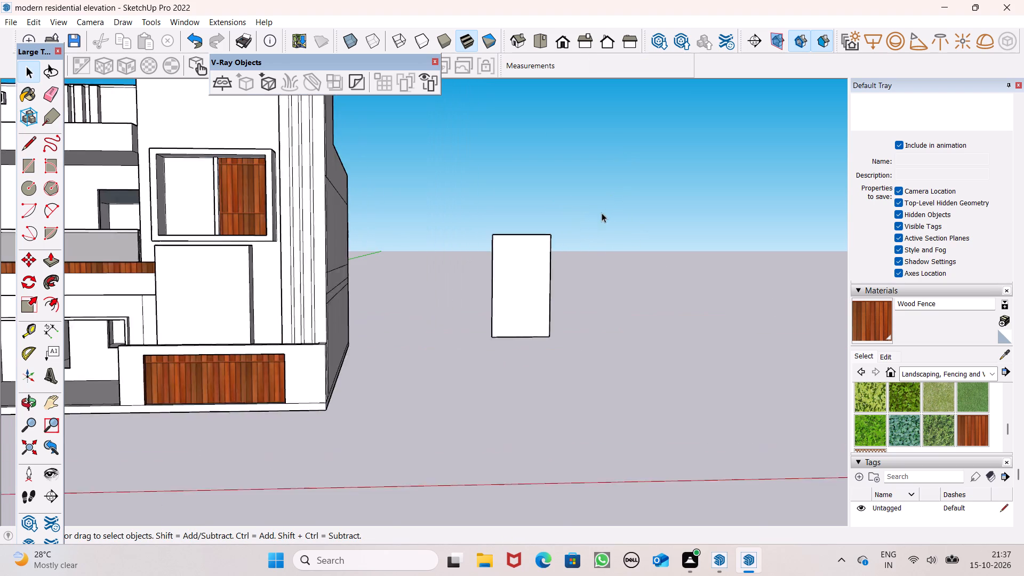
scroll(602, 213, "up", 2)
left_click(50, 259)
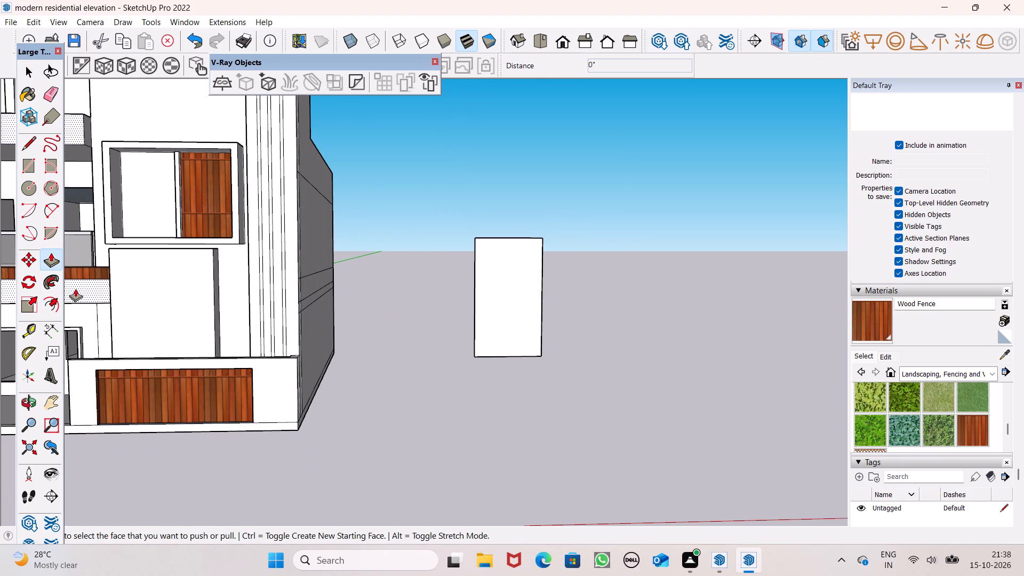
scroll(556, 260, "up", 3)
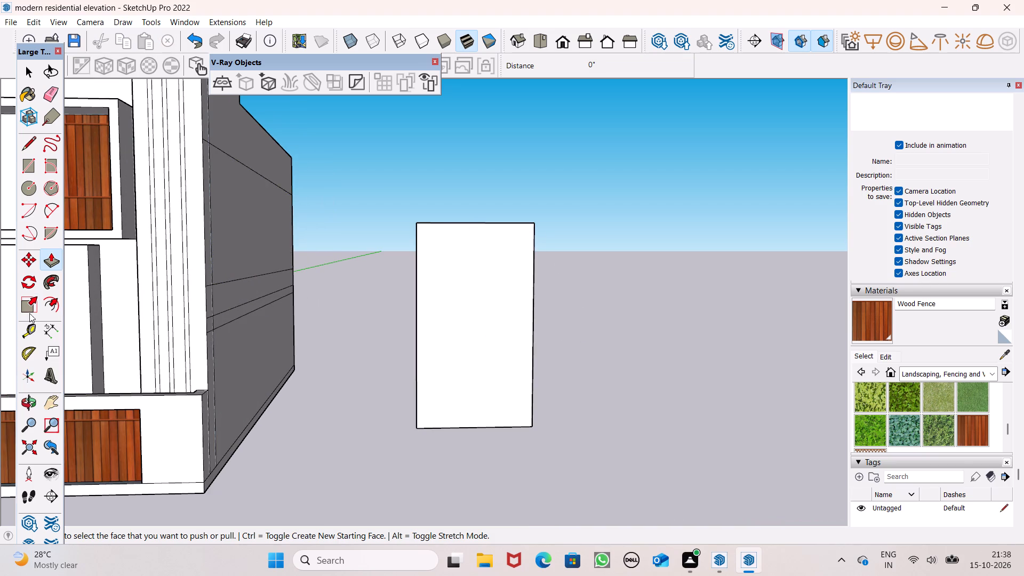
left_click(44, 302)
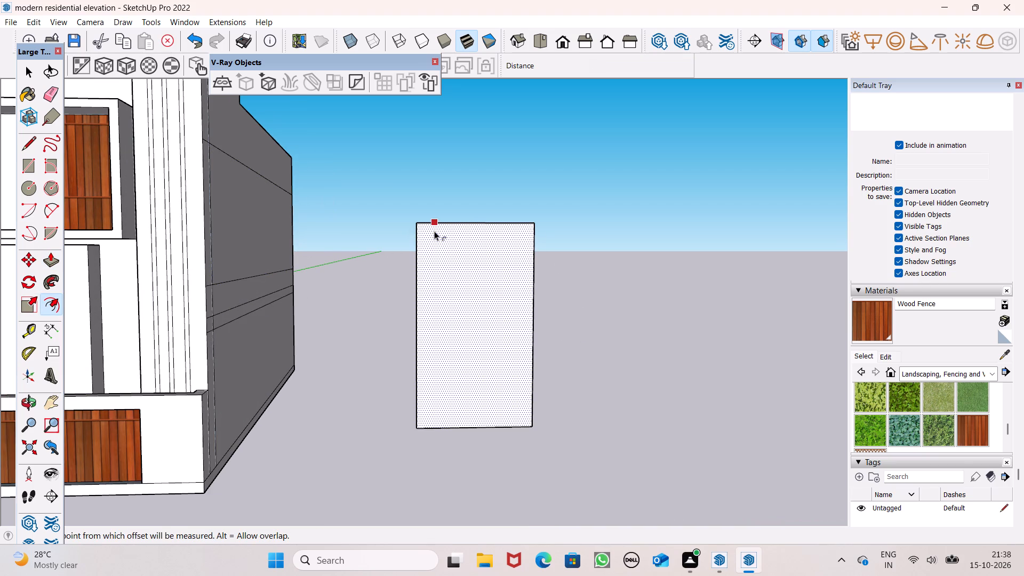
left_click(435, 231)
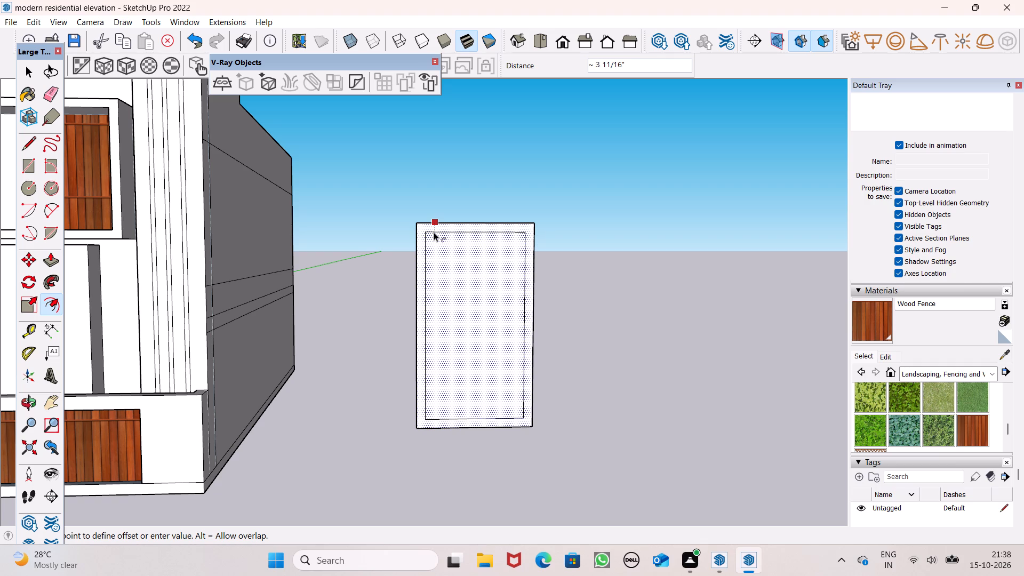
key("space")
Push/Pull the frame border 6" outward on the back side of the upright panel.
scroll(559, 227, "down", 2)
middle_click_drag(555, 295, 518, 330)
scroll(532, 241, "down", 5)
middle_click_drag(515, 347, 9, 330)
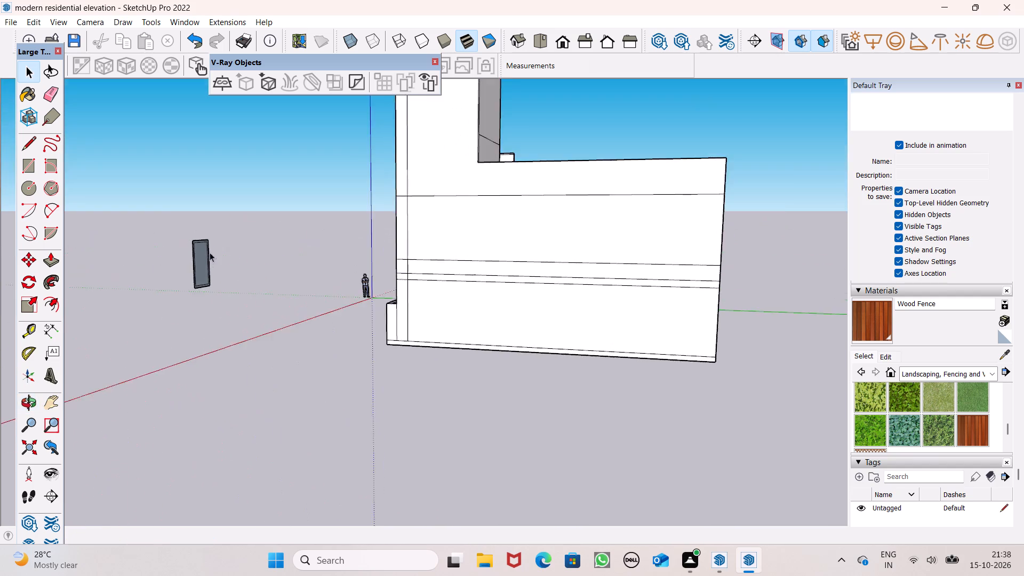
scroll(259, 223, "up", 6)
left_click(47, 261)
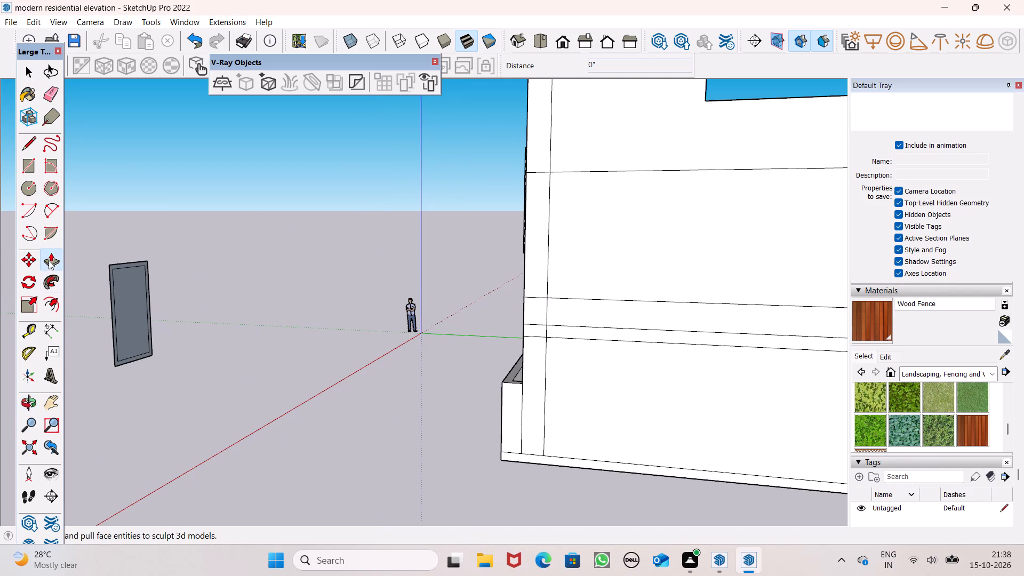
scroll(57, 341, "up", 2)
scroll(67, 335, "down", 2)
scroll(116, 353, "up", 2)
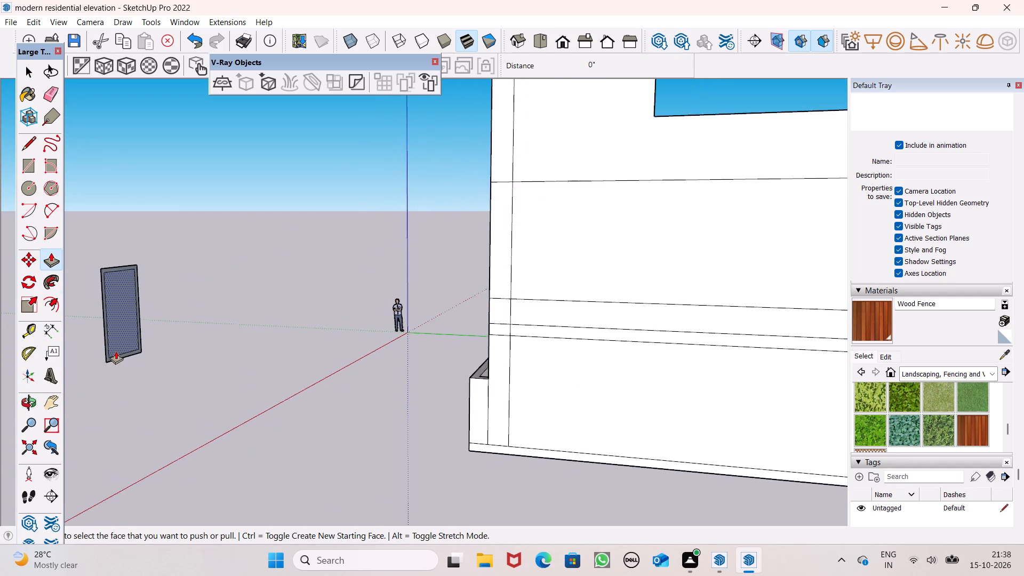
scroll(116, 351, "up", 8)
left_click_drag(99, 370, 108, 373)
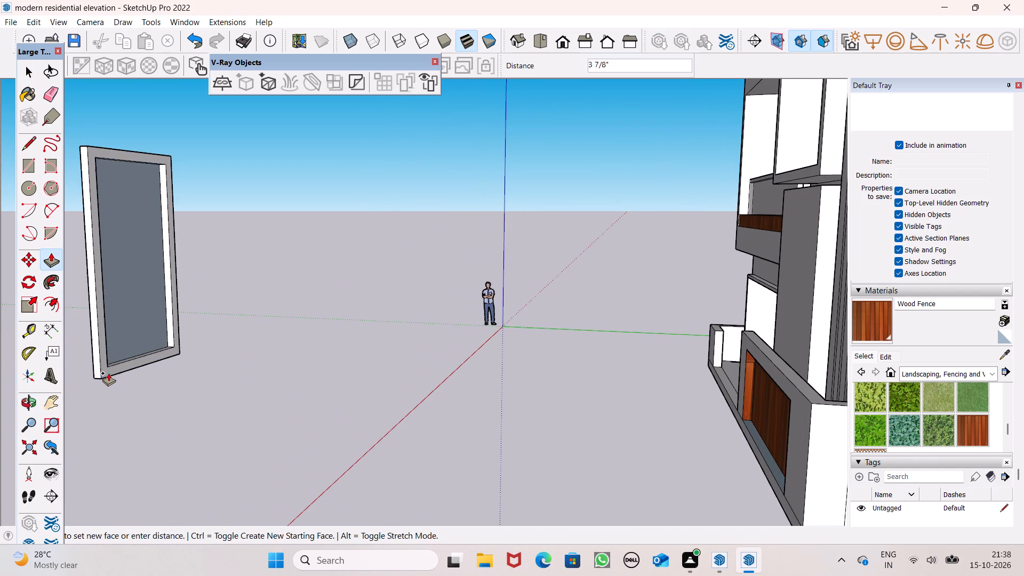
left_click_drag(108, 373, 115, 376)
key("6")
key("shift+quotedbl")
key("Return")
Push/Pull the frame border outward about 6 9/16" on the front side of the upright panel.
scroll(124, 366, "down", 6)
middle_click_drag(123, 371, 462, 394)
middle_click_drag(680, 416, 755, 431)
scroll(764, 429, "up", 5)
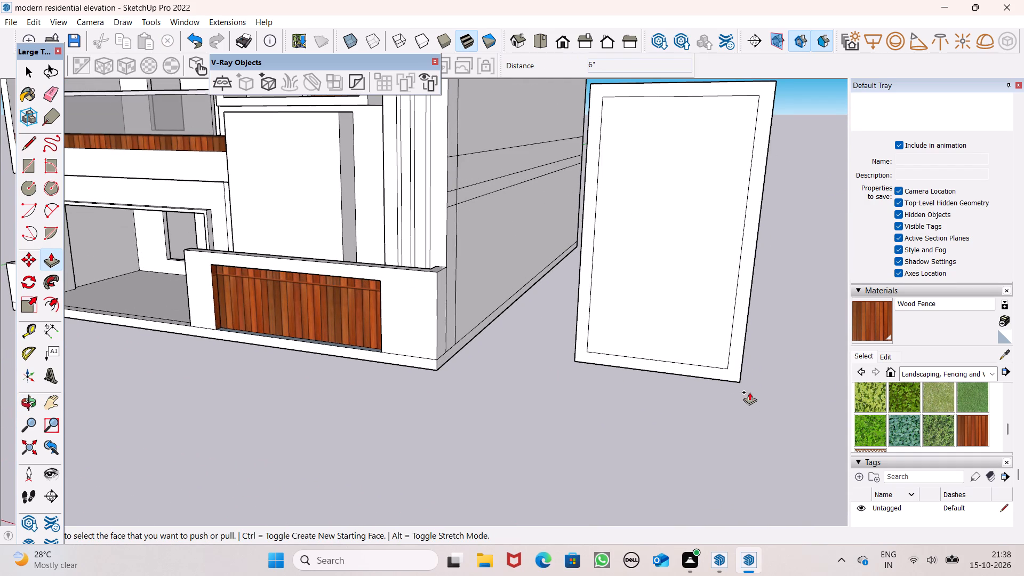
left_click_drag(733, 372, 731, 380)
scroll(509, 319, "down", 3)
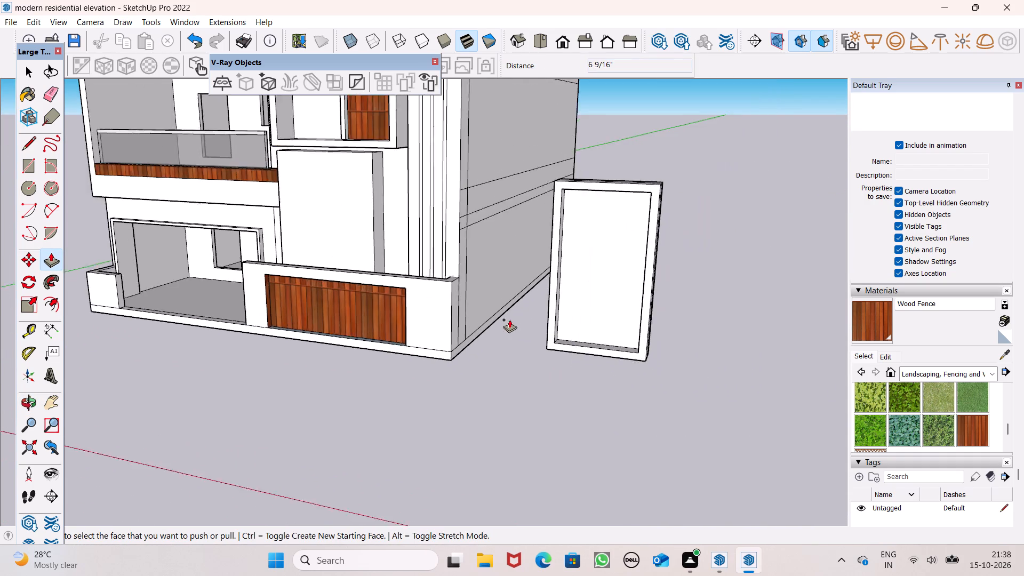
Reduce the front frame's projection by pushing its face back about 3 1/2", followed by a further small push.
middle_click_drag(569, 370, 598, 451)
scroll(541, 298, "down", 4)
scroll(632, 441, "up", 4)
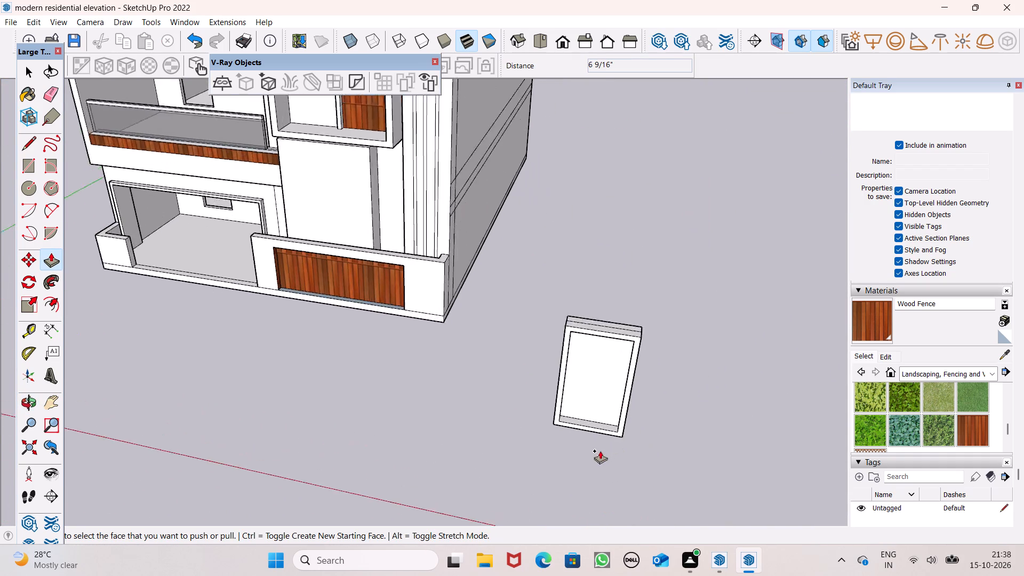
scroll(600, 451, "up", 8)
left_click_drag(625, 426, 626, 419)
scroll(617, 432, "up", 5)
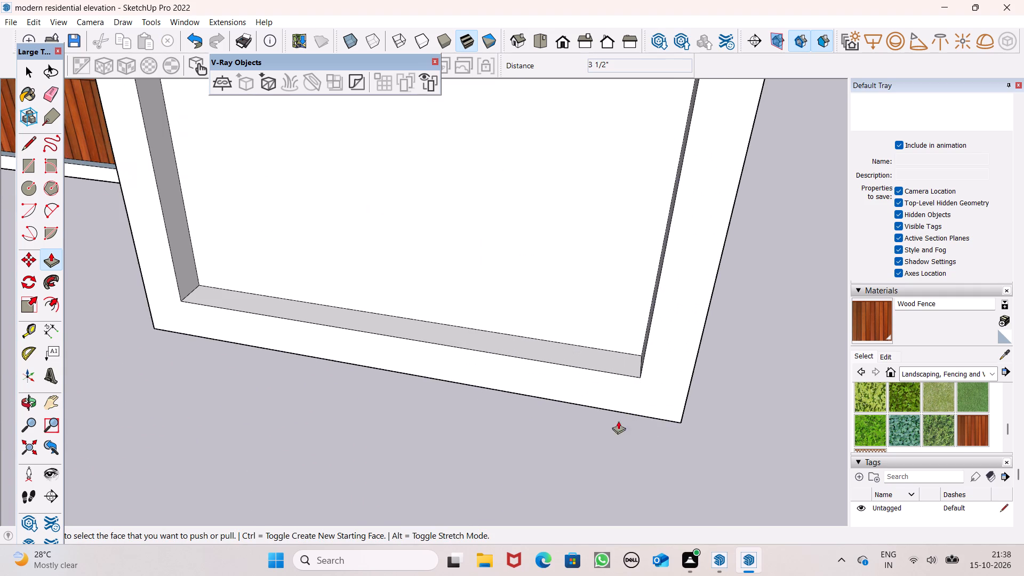
left_click_drag(639, 402, 643, 394)
key("space")
left_click(455, 425)
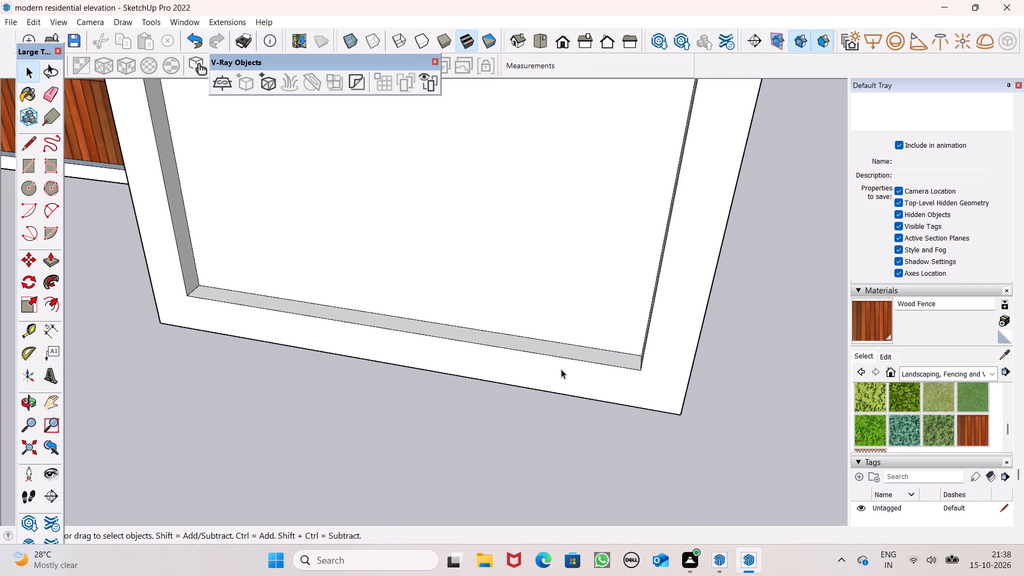
Paint the front face of the upright panel's frame with Color A08 from the Colors collection.
scroll(561, 369, "down", 7)
middle_click_drag(562, 421, 442, 375)
scroll(446, 361, "up", 1)
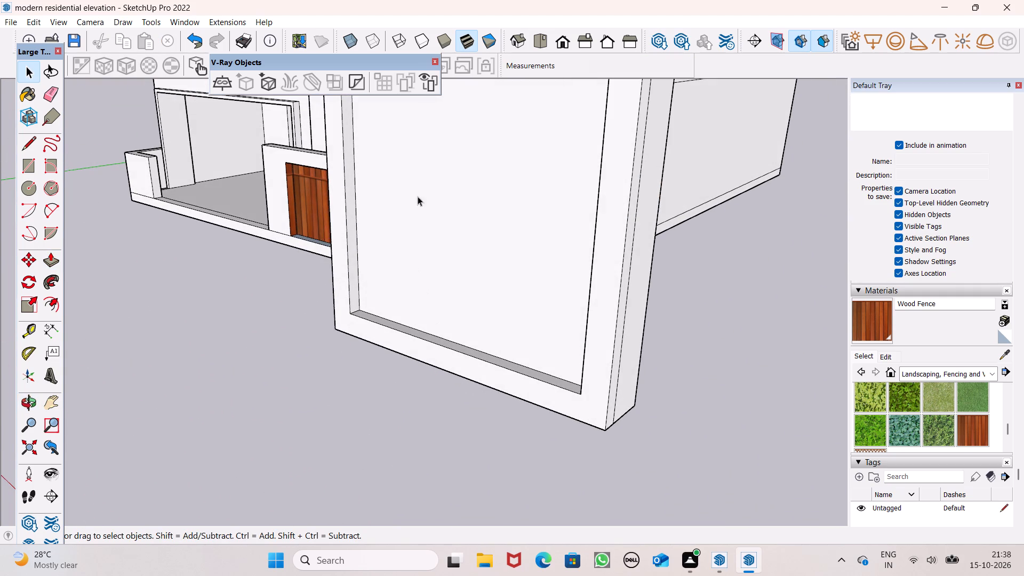
scroll(129, 269, "down", 2)
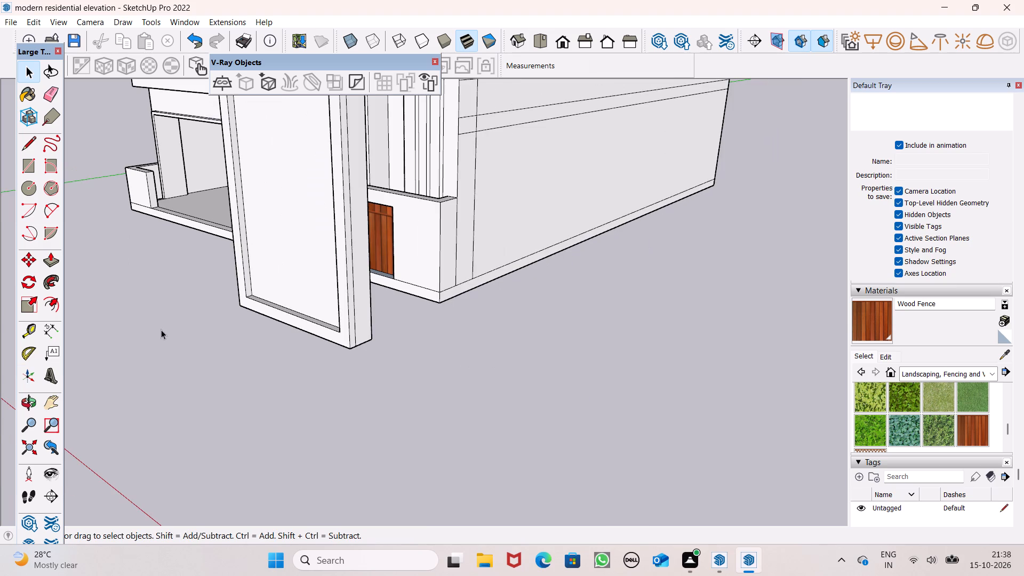
scroll(171, 326, "down", 1)
scroll(248, 284, "down", 3)
middle_click_drag(250, 327, 321, 315)
scroll(203, 279, "down", 1)
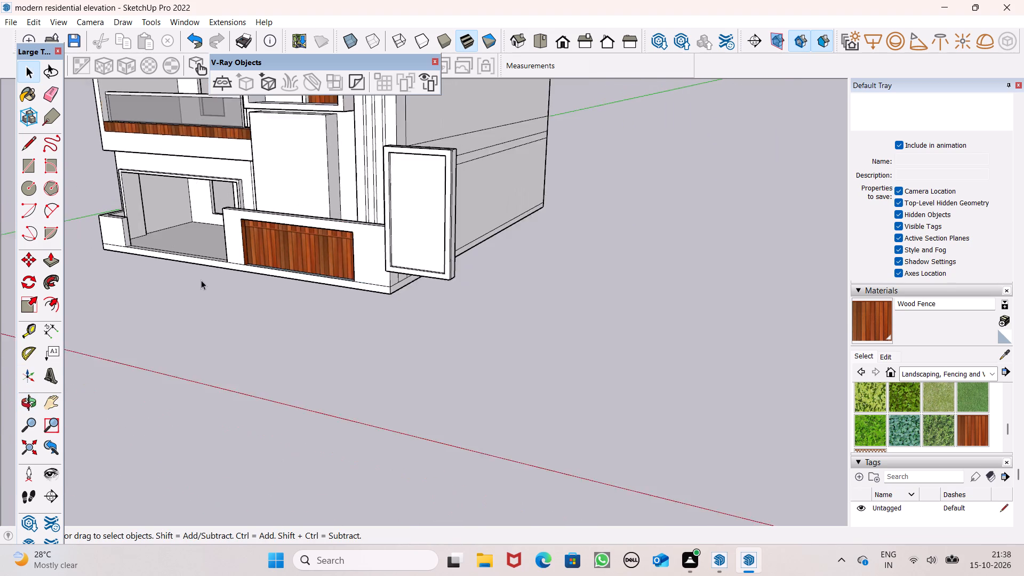
scroll(201, 280, "down", 2)
middle_click_drag(209, 323, 289, 322)
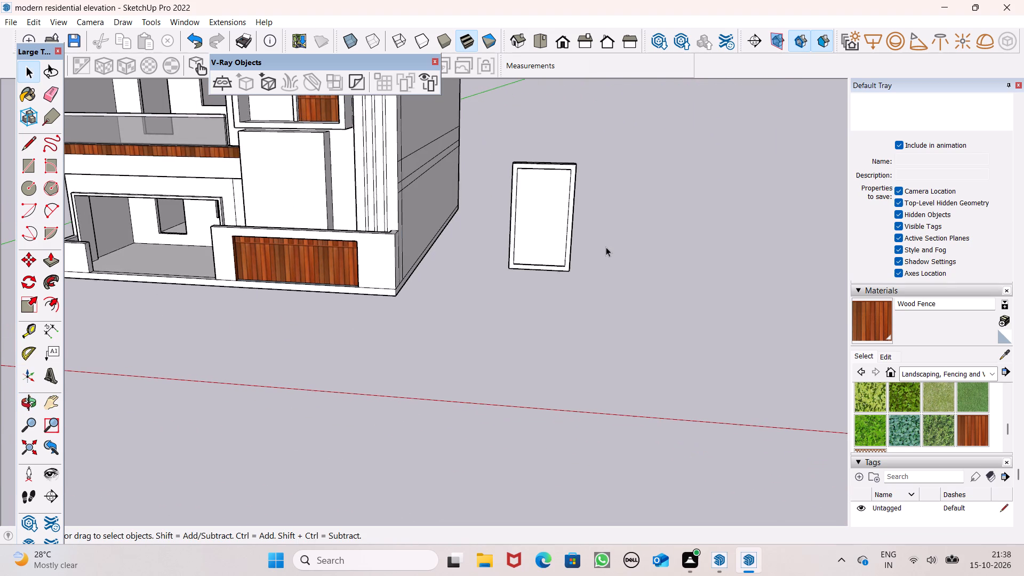
left_click(963, 374)
left_click(936, 422)
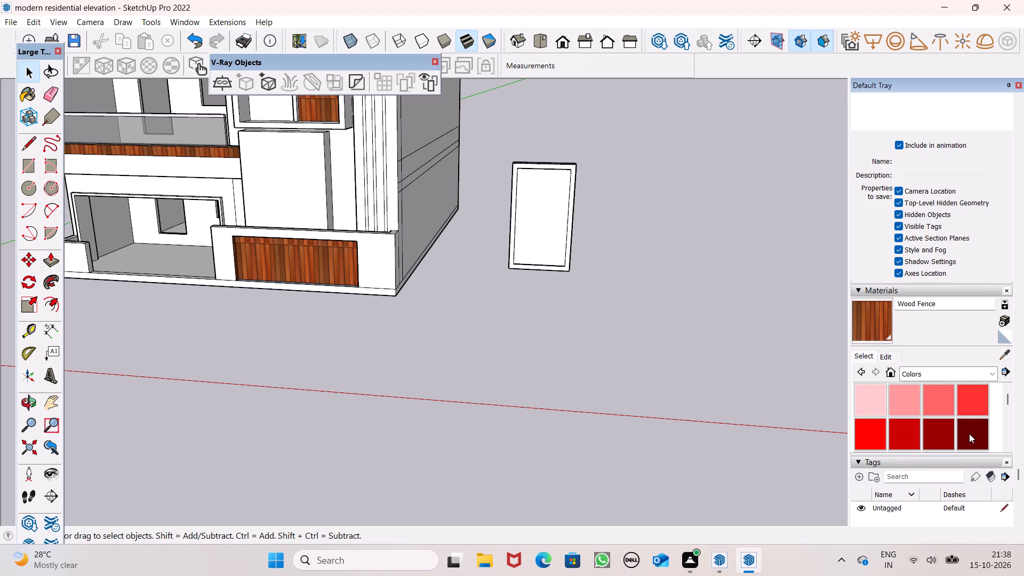
left_click(972, 433)
scroll(577, 223, "up", 5)
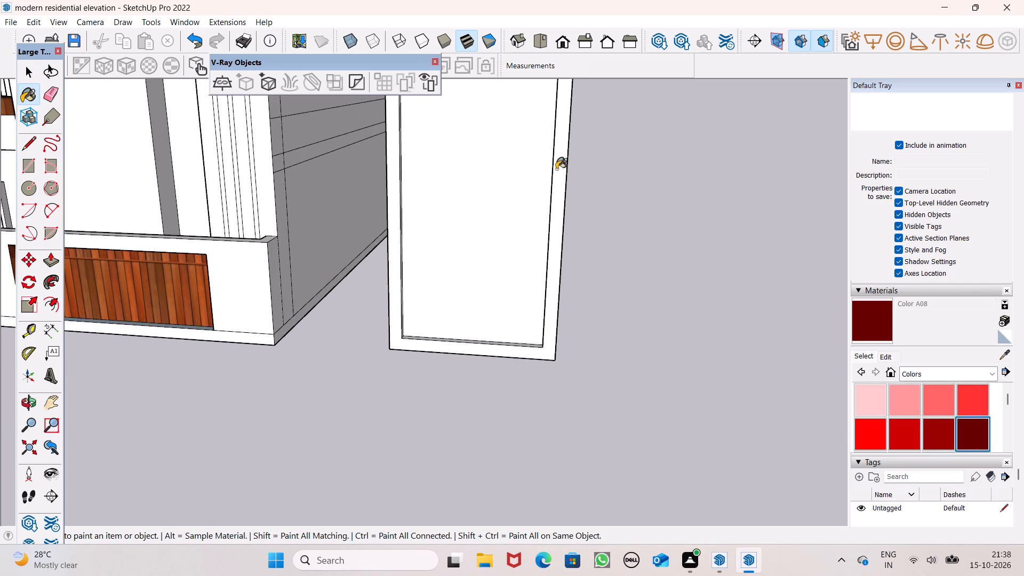
left_click(556, 169)
Paint the frame's back face, one outer side, and its bottom and both side inner reveals on the back with Color A08.
middle_click_drag(569, 197, 0, 282)
scroll(275, 230, "up", 2)
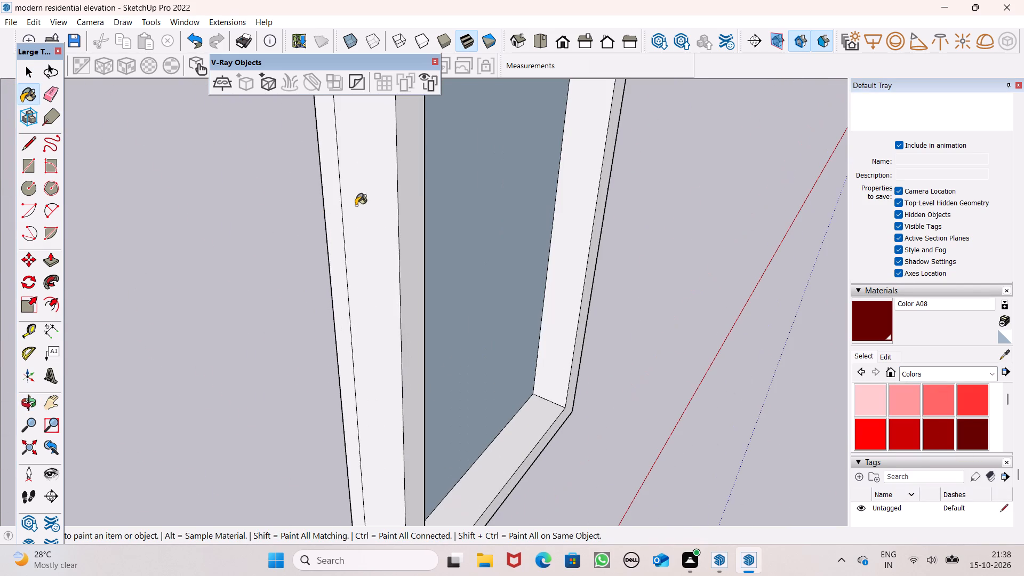
left_click(381, 203)
left_click(407, 202)
middle_click_drag(409, 234, 324, 255)
scroll(324, 257, "up", 1)
left_click(580, 247)
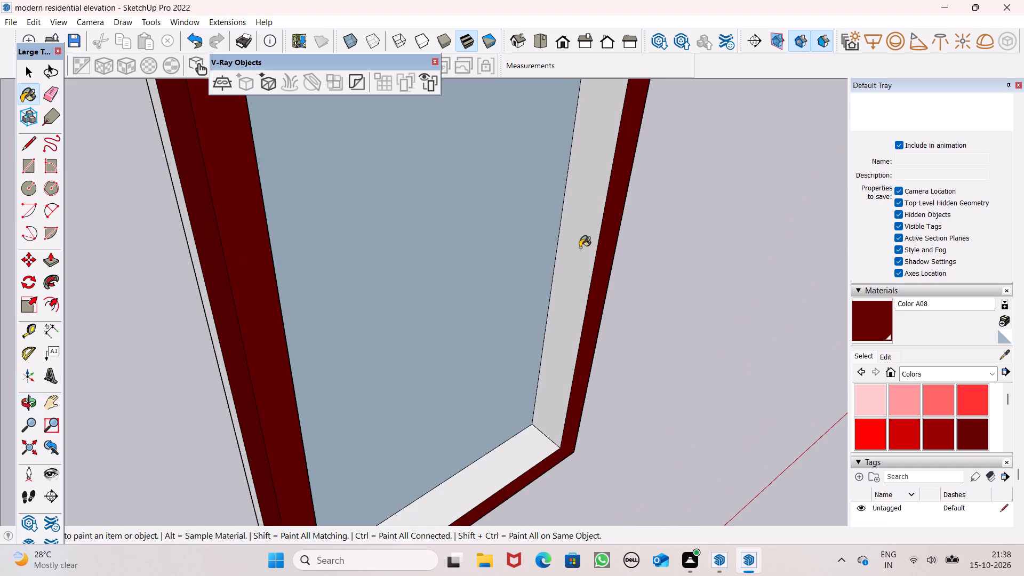
left_click_drag(525, 453, 523, 448)
scroll(516, 361, "down", 3)
middle_click_drag(516, 361, 169, 333)
scroll(169, 333, "up", 1)
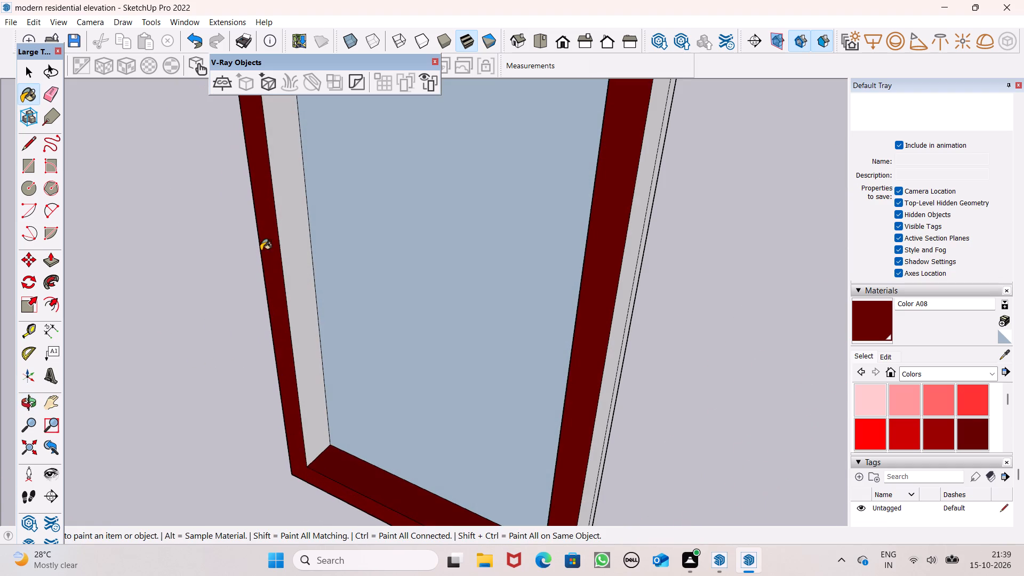
left_click(292, 233)
middle_click_drag(419, 303, 367, 303)
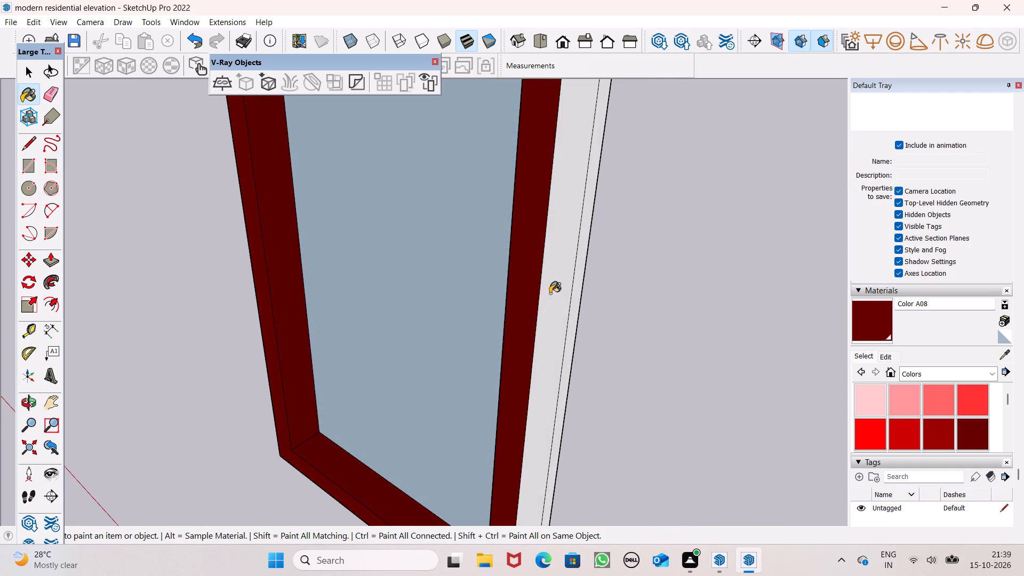
Paint the frame's other outer side, its top and the upper inner reveal on the back side with Color A08.
left_click(551, 291)
scroll(537, 298, "down", 6)
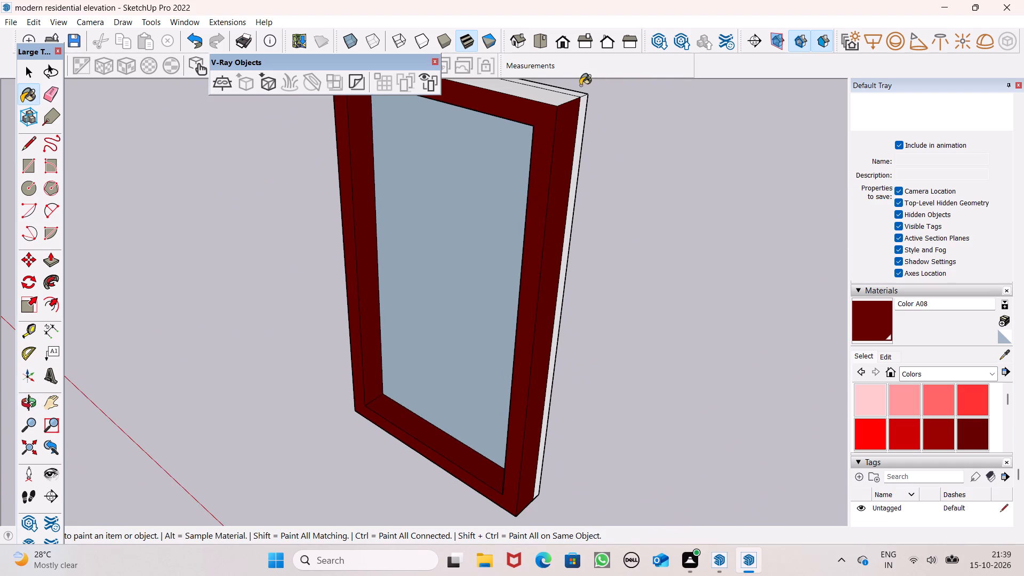
left_click(551, 95)
scroll(620, 277, "down", 8)
scroll(539, 205, "up", 6)
middle_click_drag(606, 251, 617, 225)
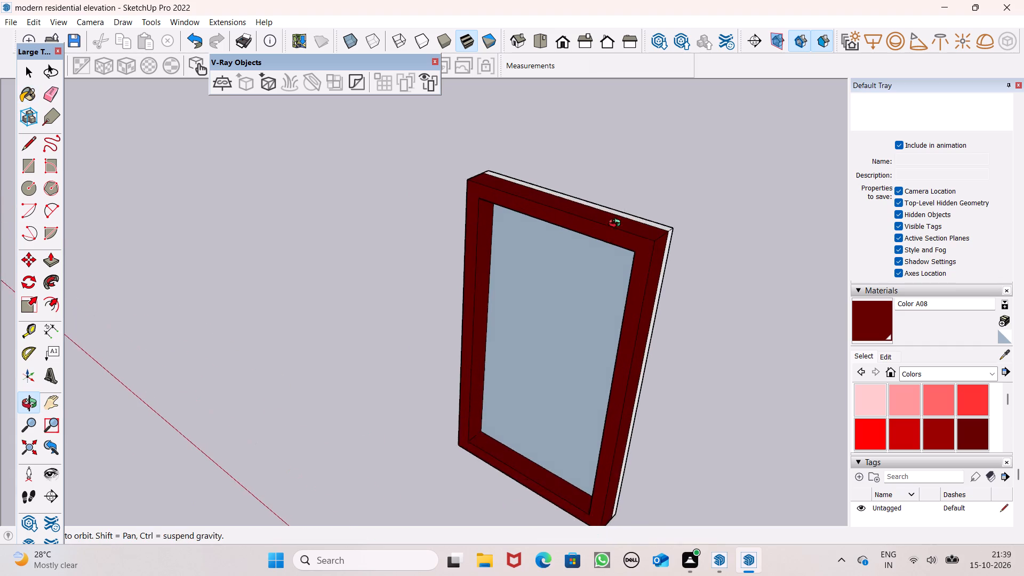
middle_click_drag(617, 225, 724, 28)
scroll(624, 128, "up", 5)
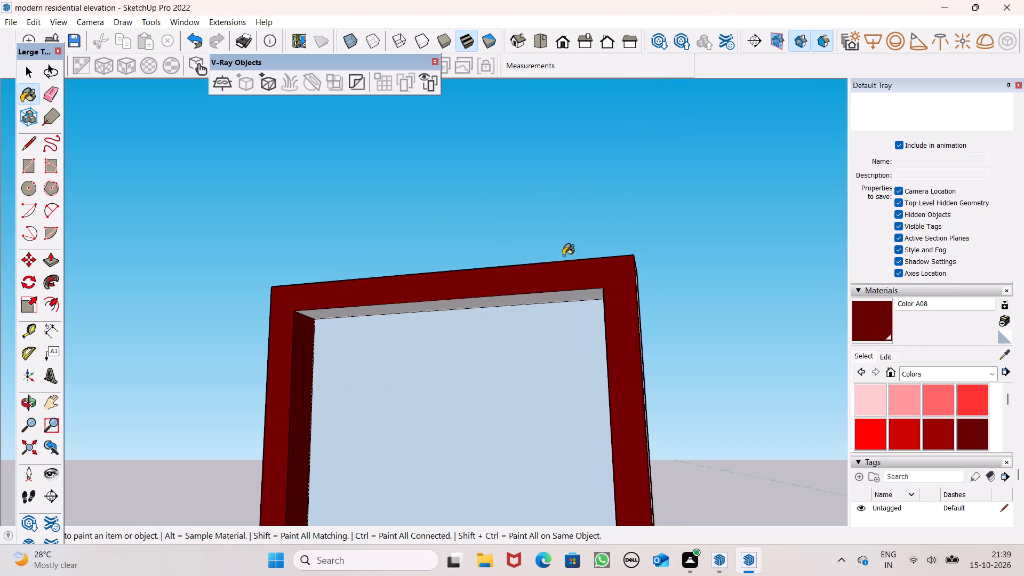
left_click(556, 298)
scroll(538, 224, "down", 5)
Paint the unpainted strips along the frame's two outer sides and top edge with Color A08.
middle_click_drag(542, 268, 757, 311)
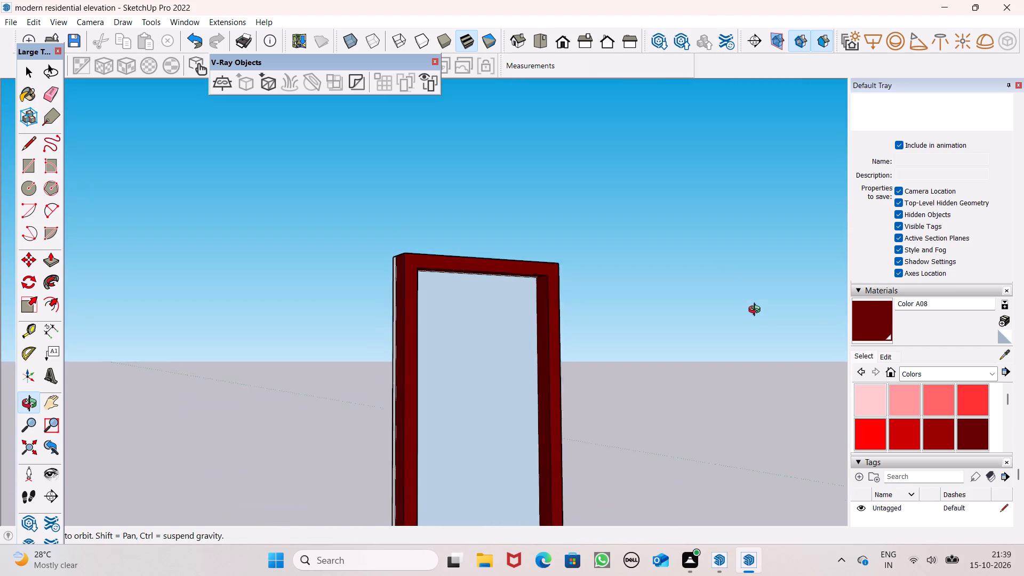
middle_click_drag(757, 311, 757, 311)
scroll(511, 206, "down", 3)
middle_click_drag(515, 230, 801, 332)
middle_click_drag(625, 323, 743, 327)
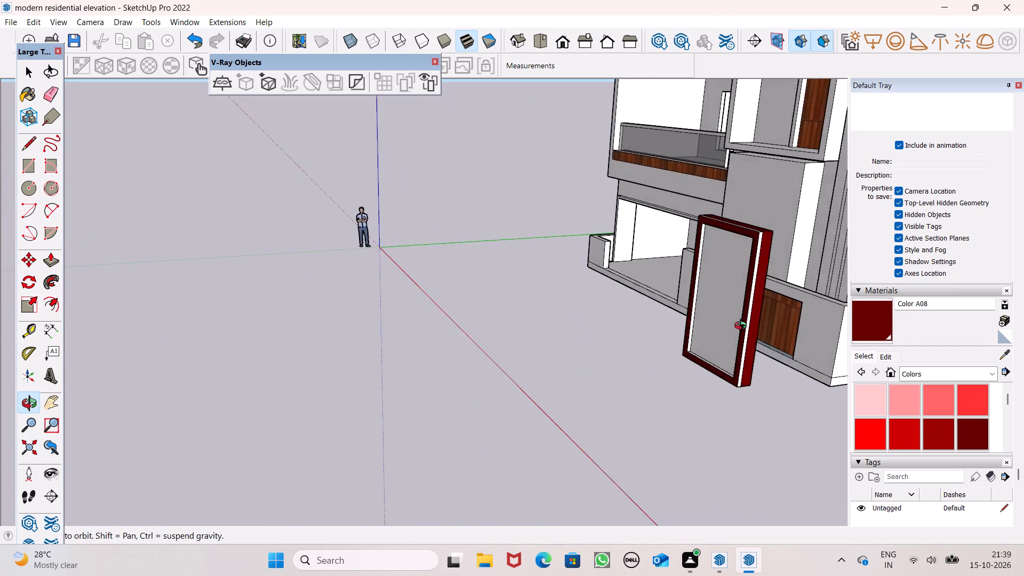
middle_click_drag(743, 327, 712, 340)
scroll(691, 334, "up", 7)
scroll(695, 254, "up", 6)
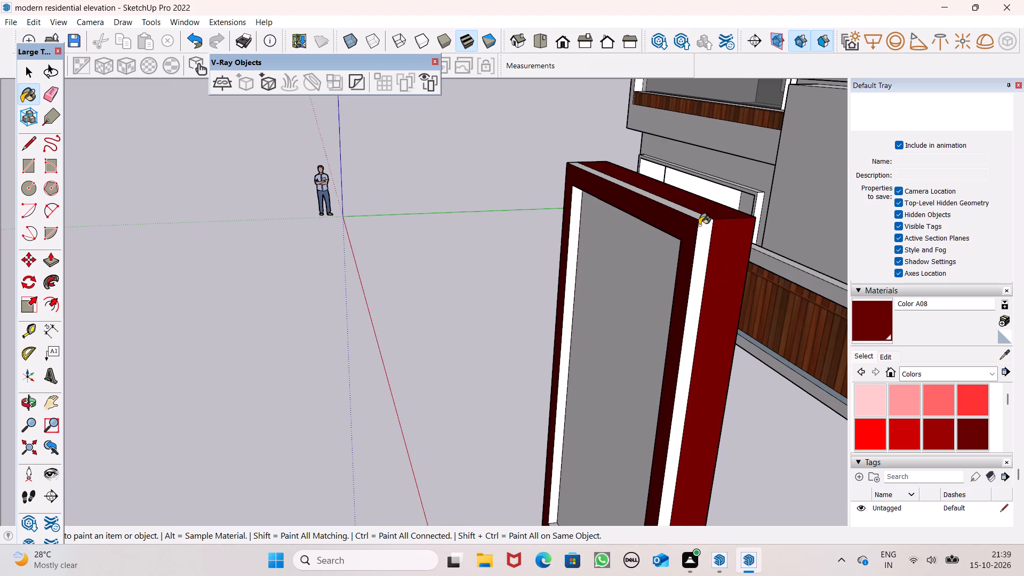
left_click(699, 220)
left_click(703, 234)
left_click(699, 214)
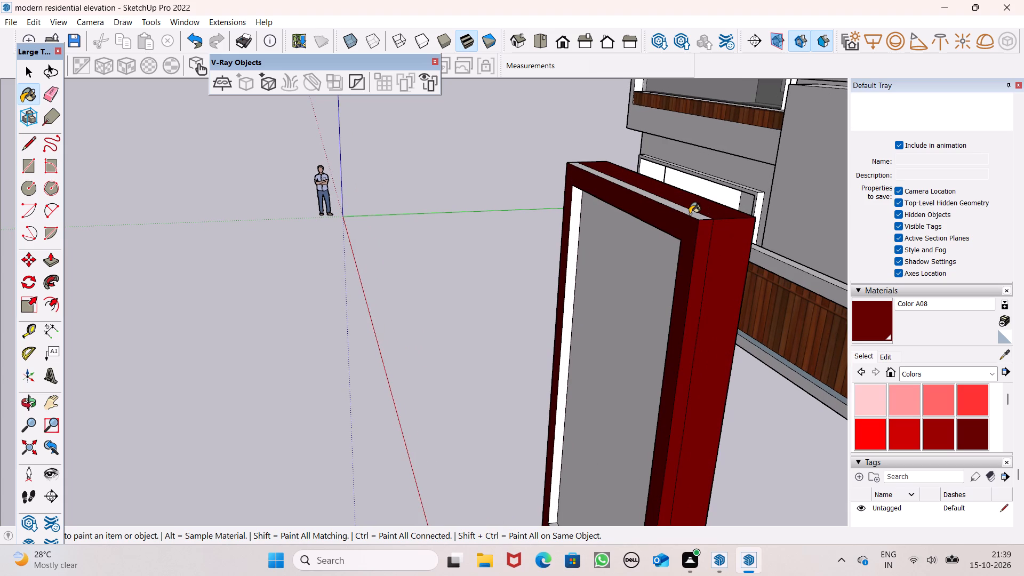
left_click(691, 211)
scroll(669, 205, "down", 5)
middle_click_drag(594, 272, 900, 278)
middle_click_drag(402, 298, 643, 277)
scroll(326, 316, "down", 6)
scroll(611, 242, "up", 4)
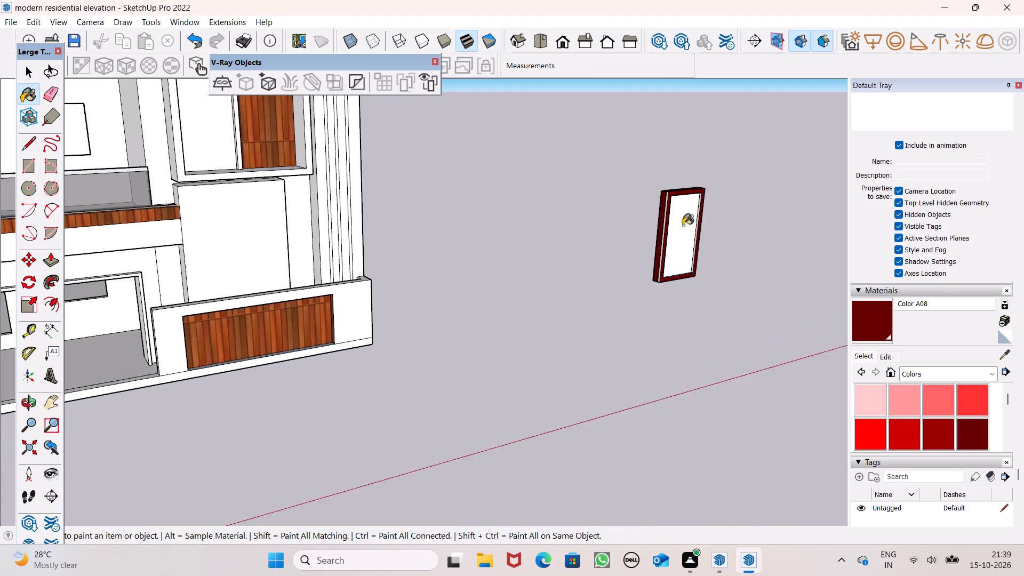
scroll(683, 226, "up", 9)
scroll(627, 230, "up", 6)
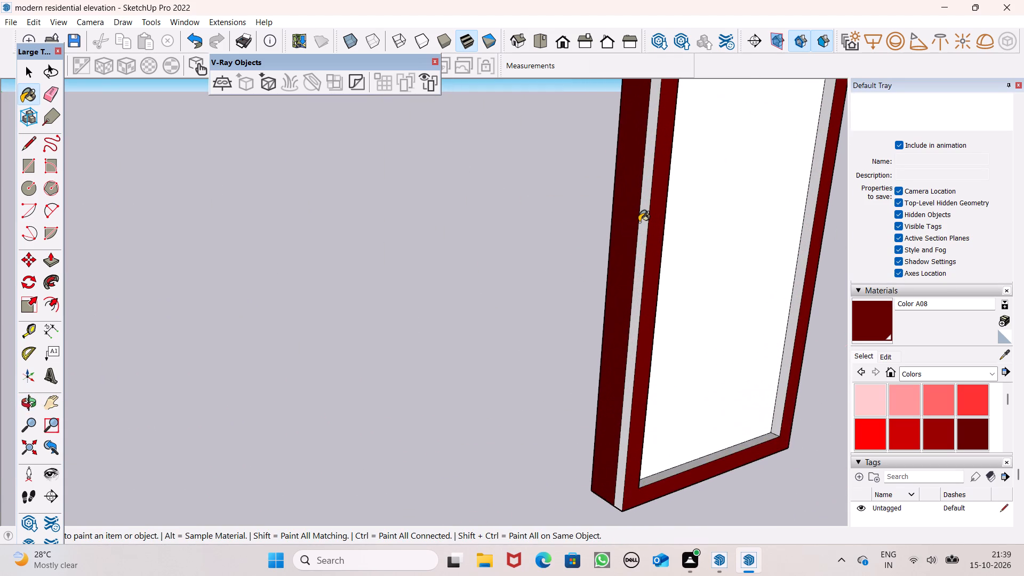
left_click(639, 222)
left_click(642, 220)
scroll(549, 207, "down", 7)
scroll(500, 236, "down", 3)
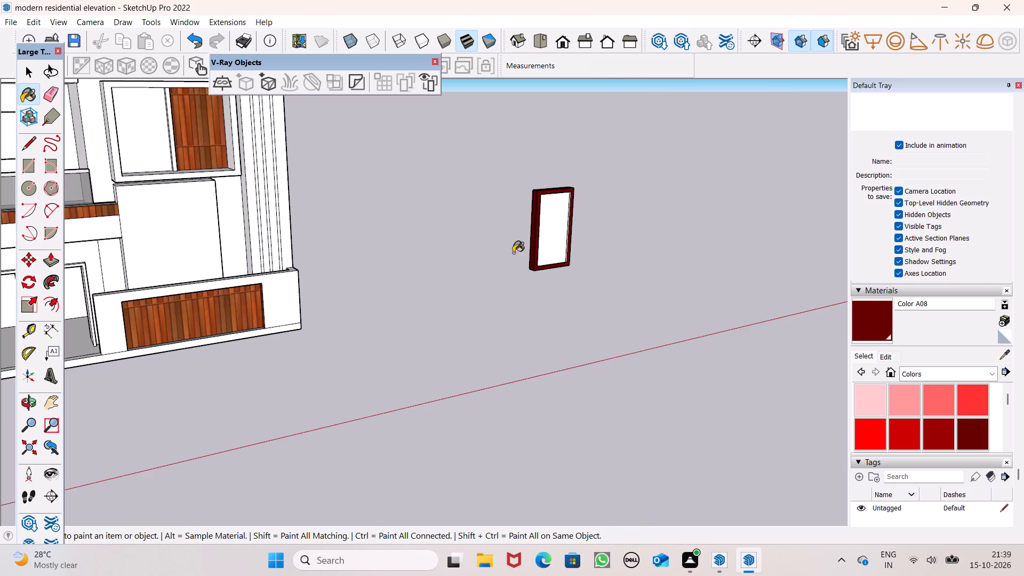
Paint the underside faces of the upright panel's frame with Color A08.
middle_click_drag(506, 251, 294, 243)
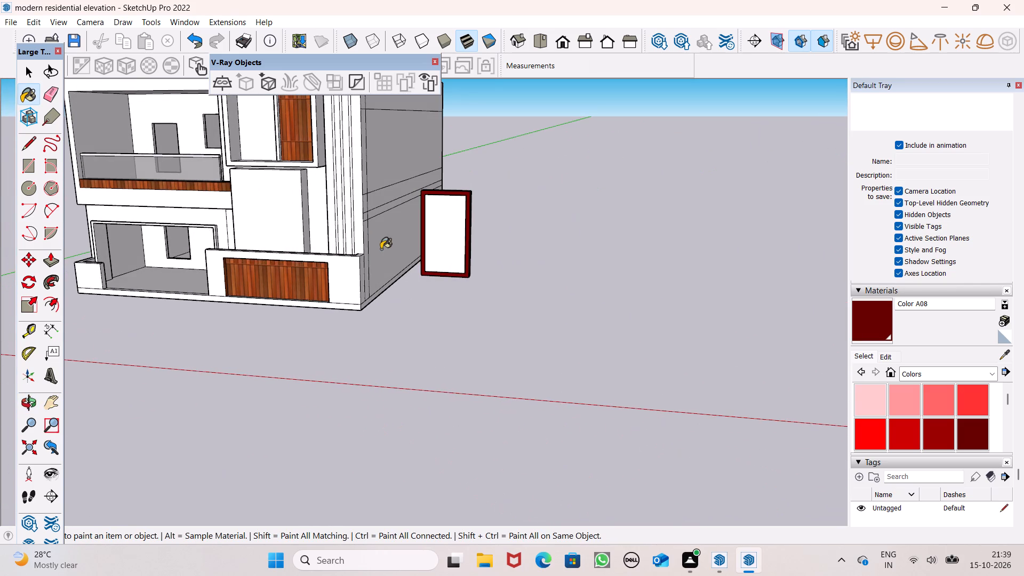
scroll(450, 255, "up", 7)
middle_click_drag(474, 304, 380, 415)
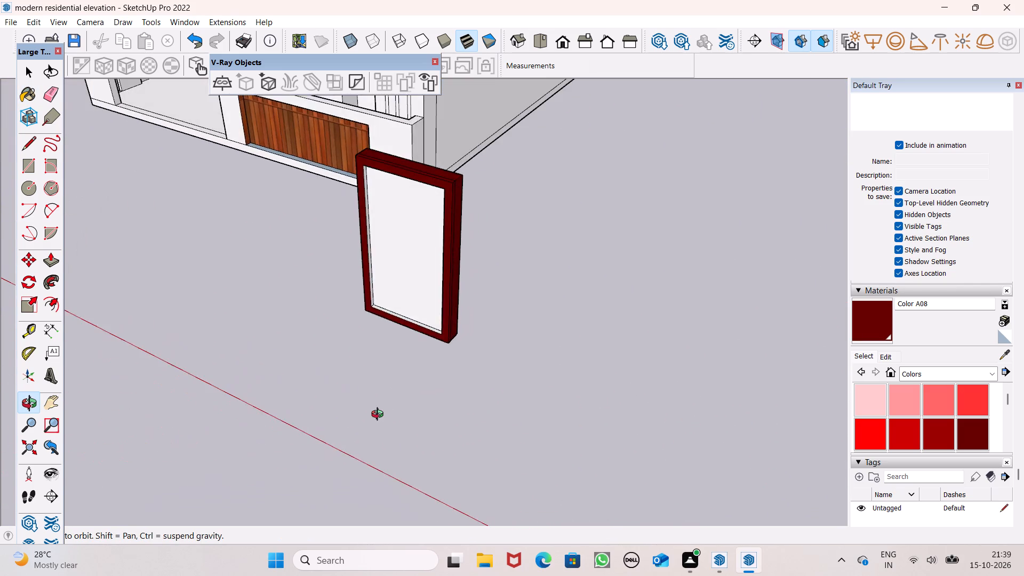
middle_click_drag(380, 415, 459, 86)
scroll(451, 215, "up", 11)
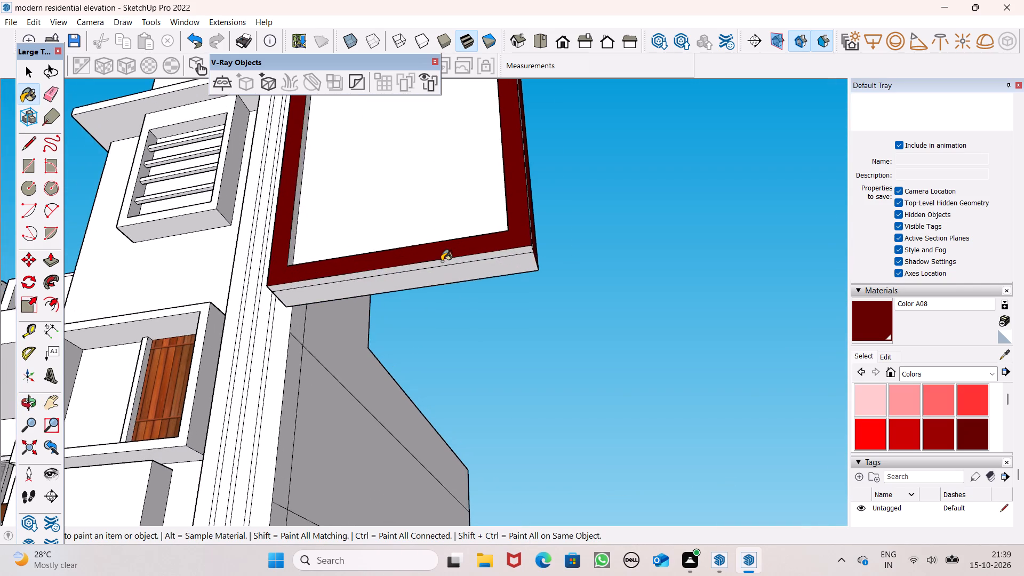
scroll(442, 261, "up", 2)
left_click(463, 262)
left_click(471, 276)
scroll(509, 227, "down", 6)
Darken the Color A08 frame material by setting its red value to 69.
middle_click_drag(535, 264, 608, 378)
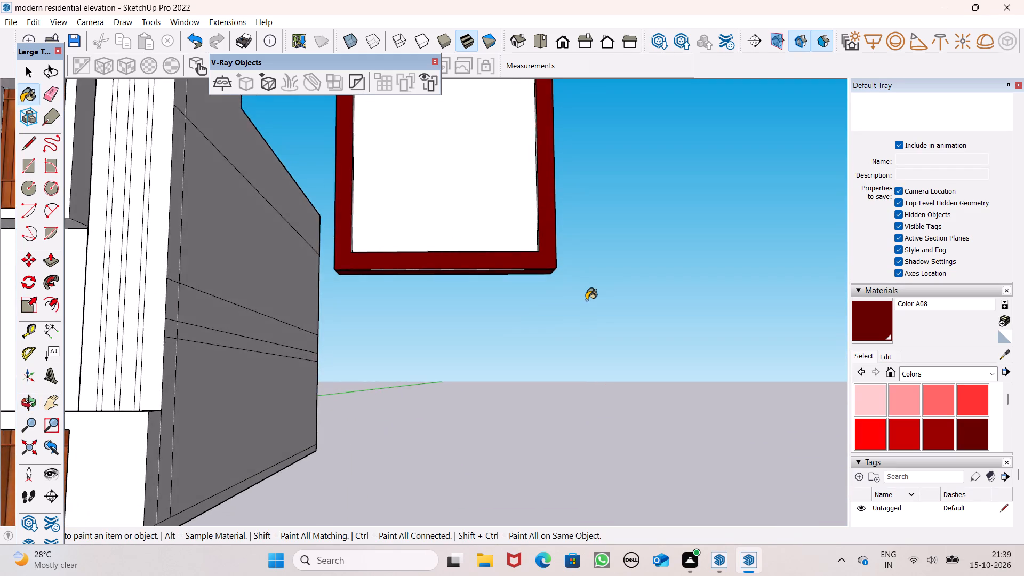
scroll(587, 292, "down", 4)
middle_click_drag(587, 292, 572, 450)
scroll(534, 301, "down", 3)
scroll(618, 311, "down", 2)
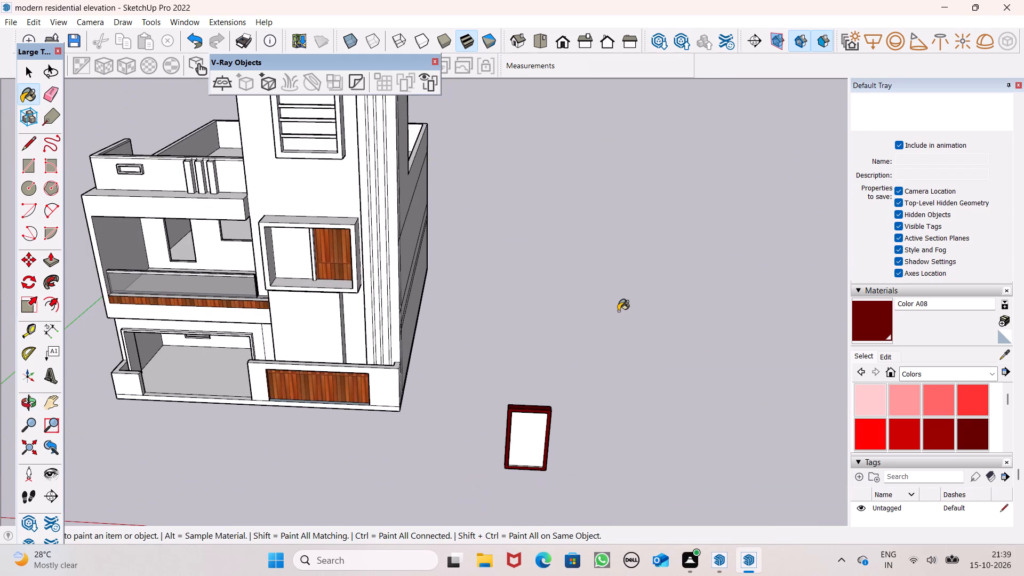
scroll(548, 441, "up", 7)
scroll(553, 495, "up", 2)
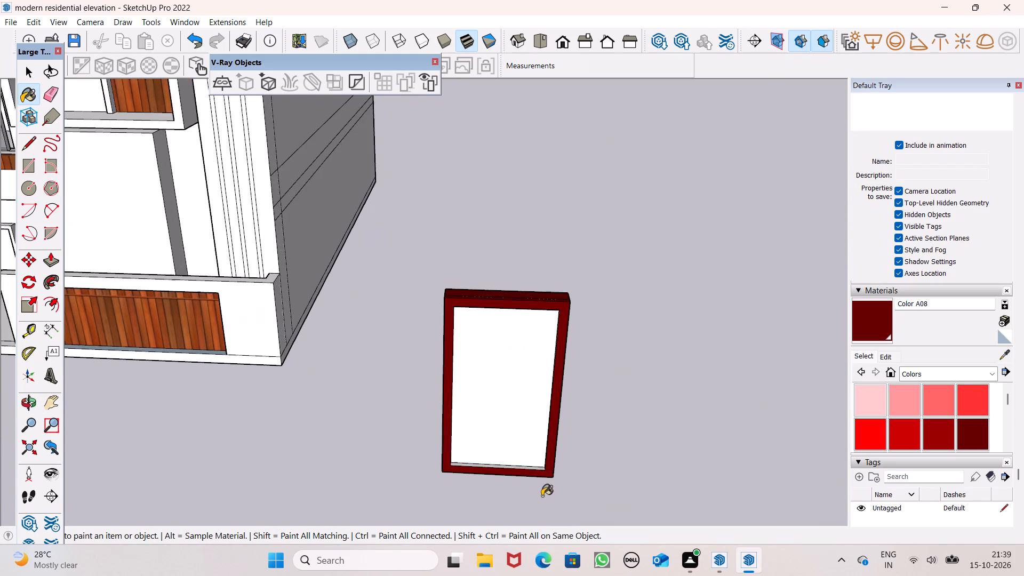
scroll(542, 496, "up", 1)
key("space")
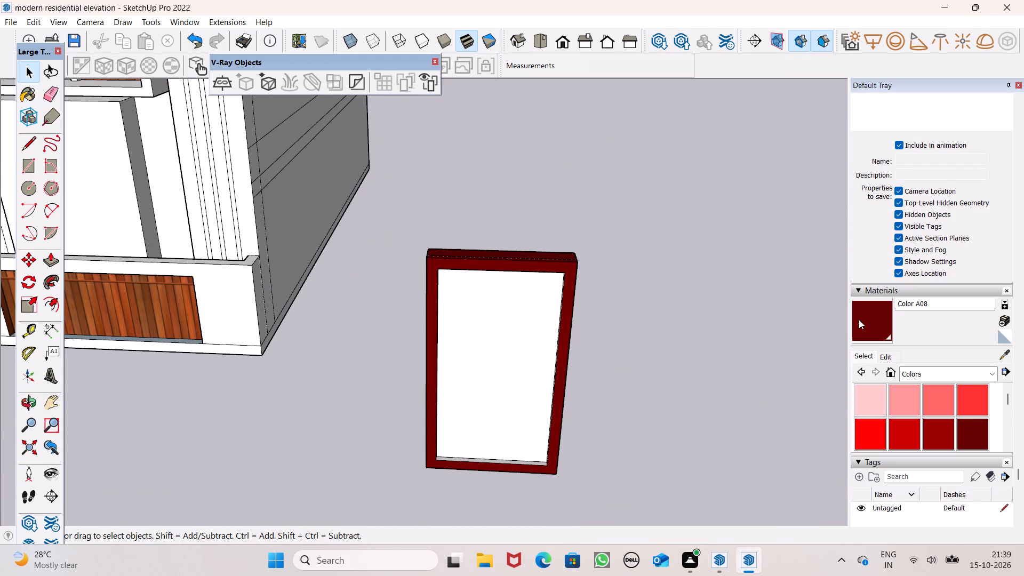
left_click(889, 356)
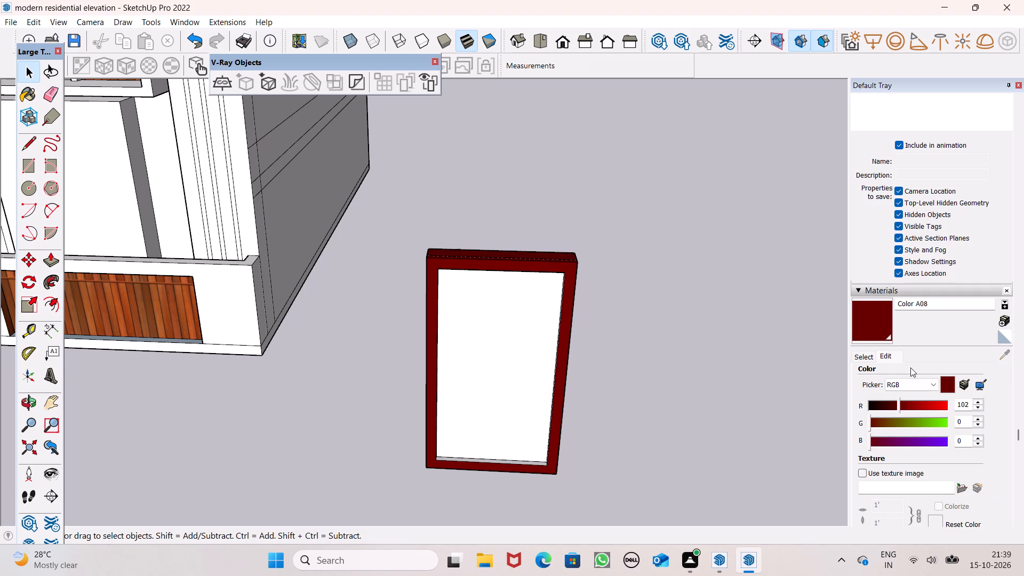
left_click_drag(900, 404, 895, 405)
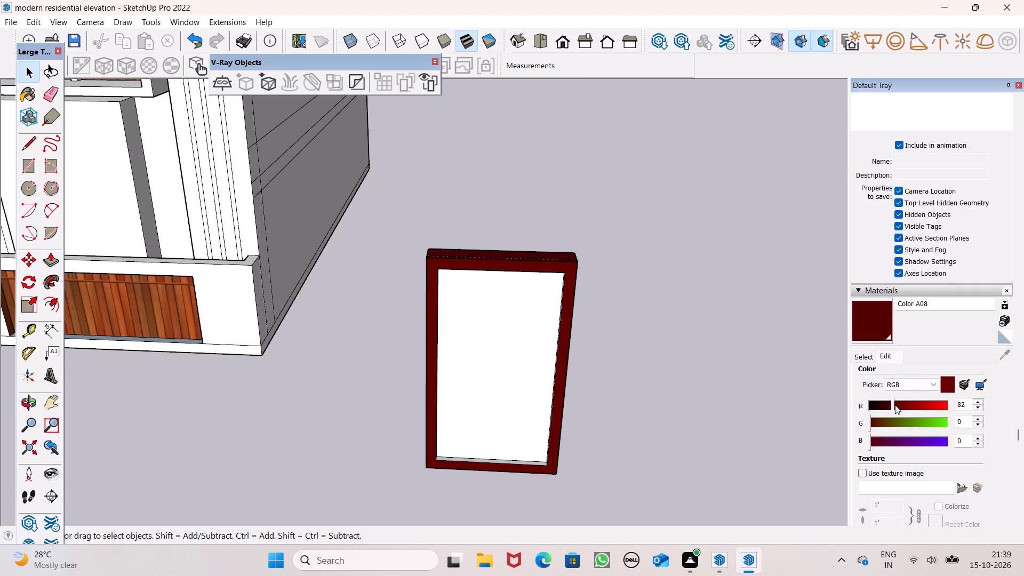
left_click_drag(895, 405, 891, 407)
key("space")
left_click(782, 364)
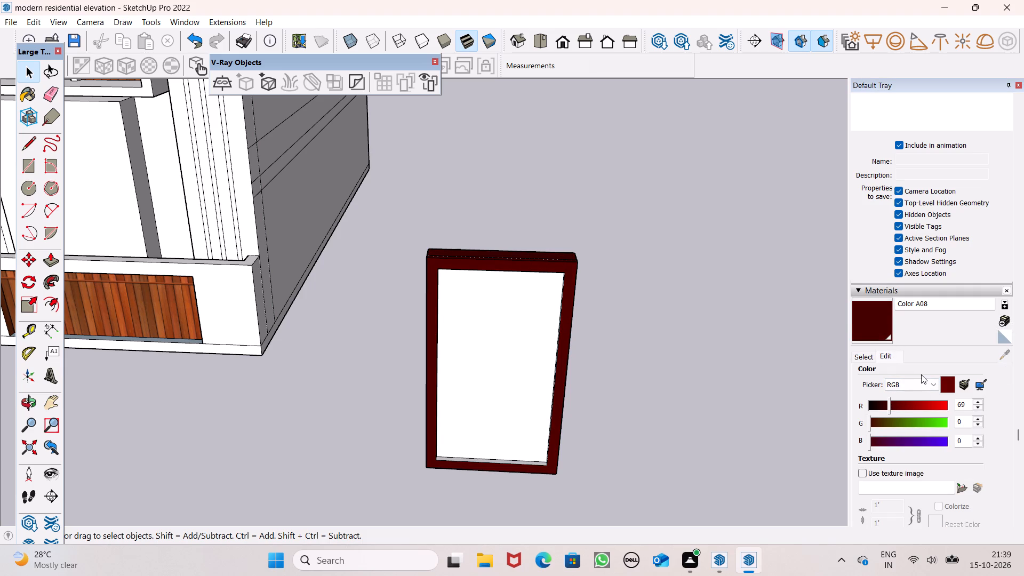
Paint the upright panel's inner face with Translucent Glass Gray from the Glass and Mirrors collection.
left_click(870, 355)
left_click(939, 373)
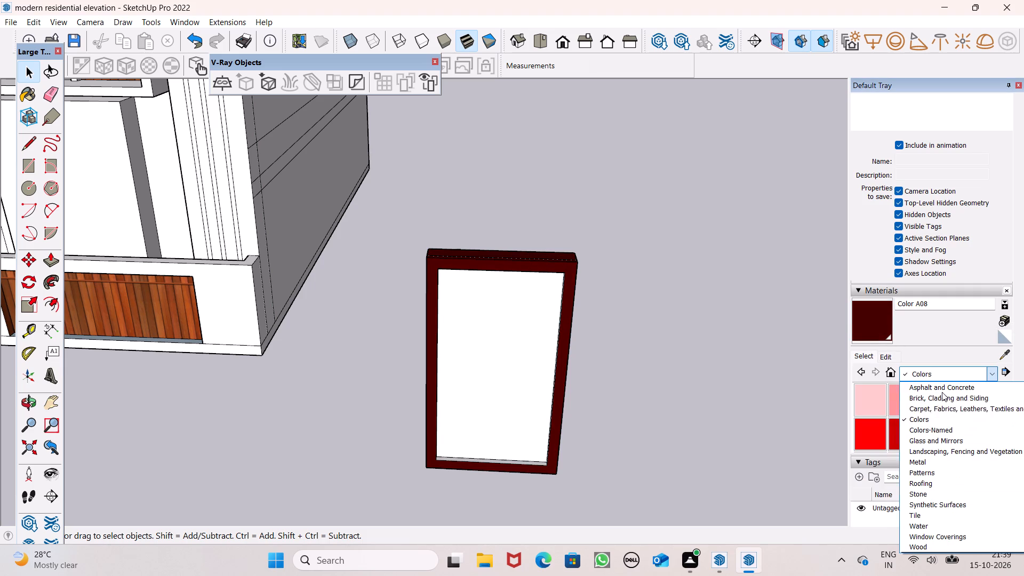
left_click(949, 439)
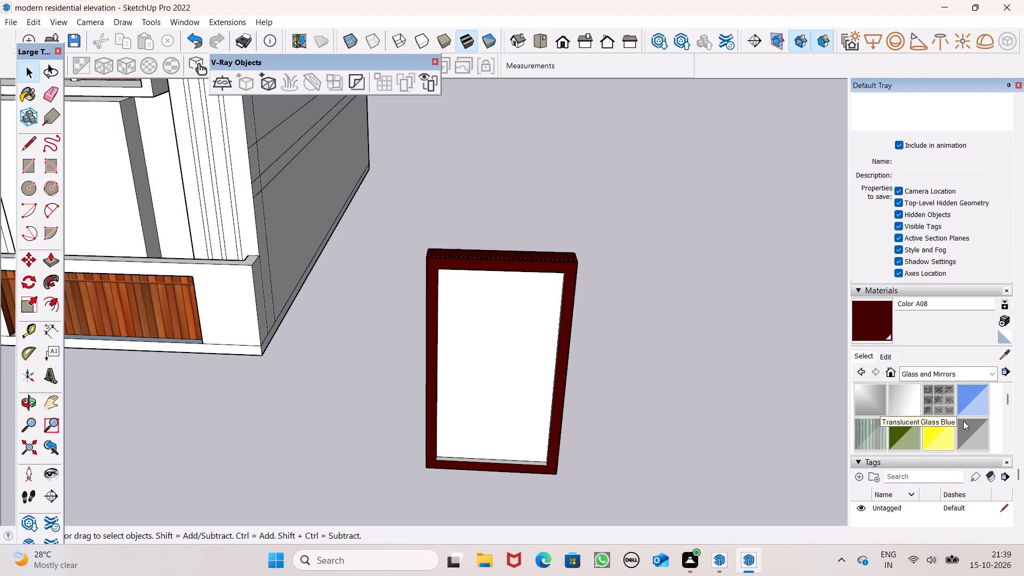
left_click(977, 431)
left_click(517, 356)
key("space")
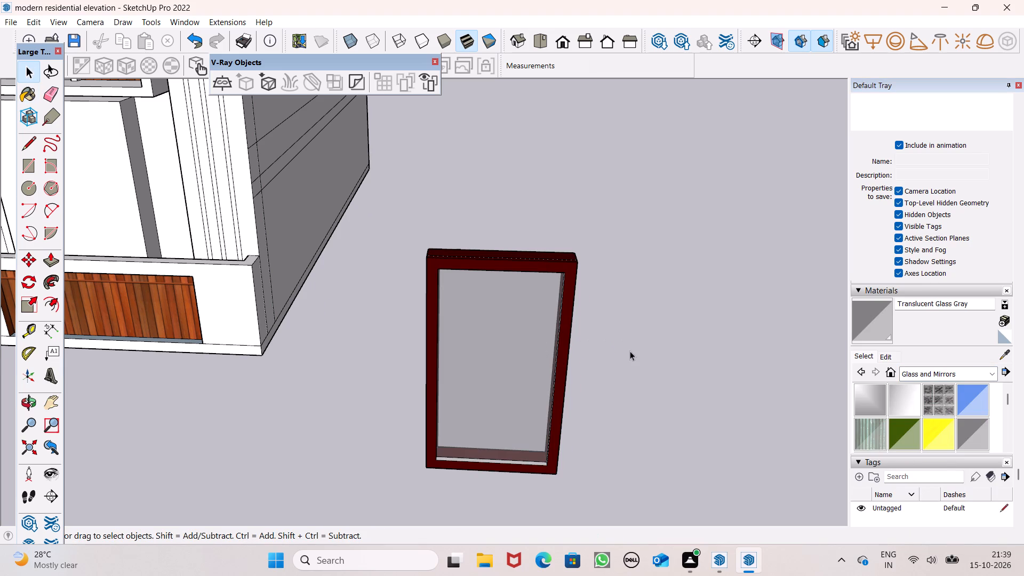
Select the whole framed glass panel with all its connected geometry and make it a group.
scroll(630, 351, "down", 2)
middle_click_drag(638, 377, 625, 296)
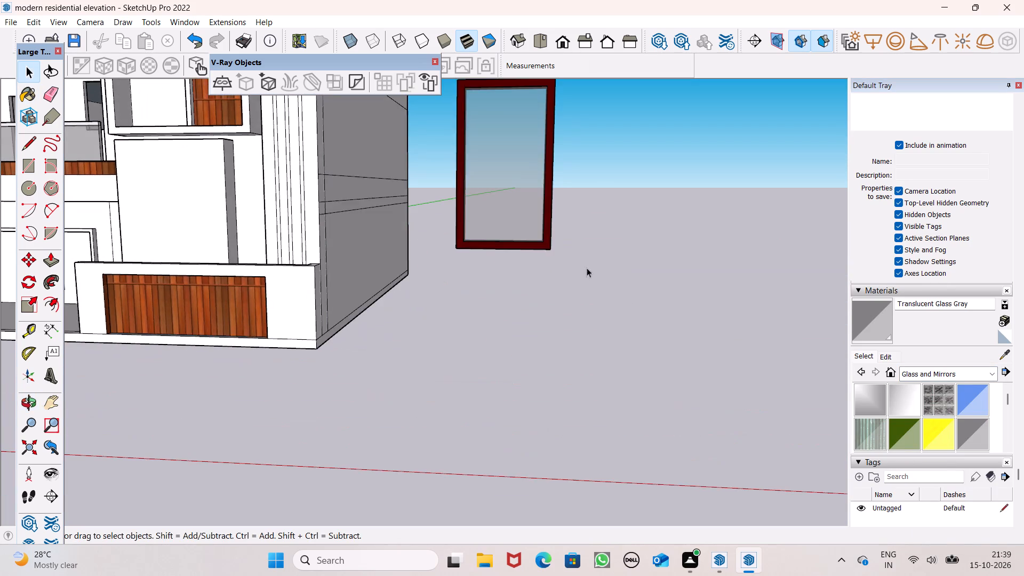
scroll(587, 267, "down", 4)
middle_click_drag(528, 267, 534, 287)
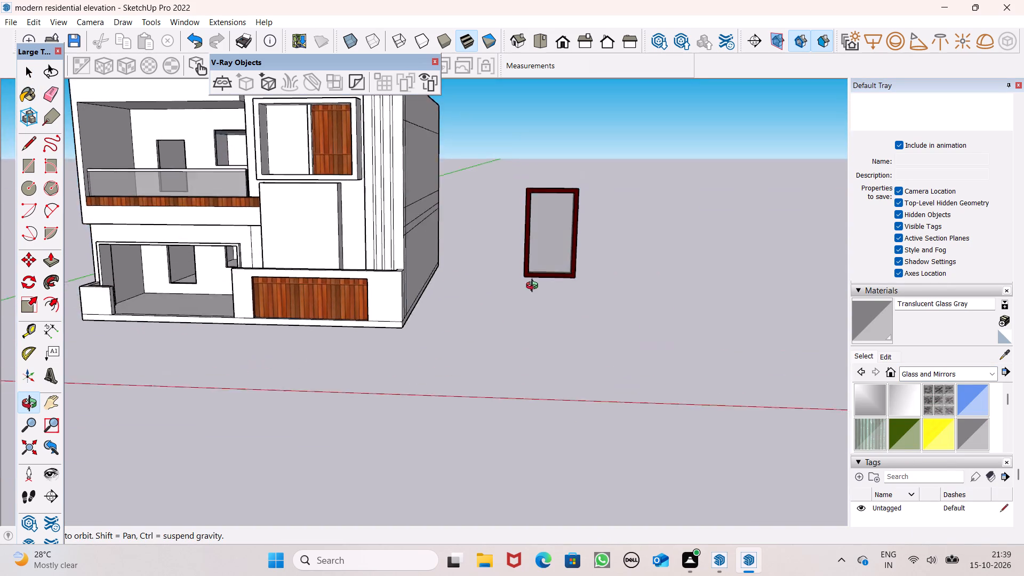
middle_click_drag(534, 287, 577, 418)
scroll(553, 391, "down", 3)
scroll(632, 436, "up", 3)
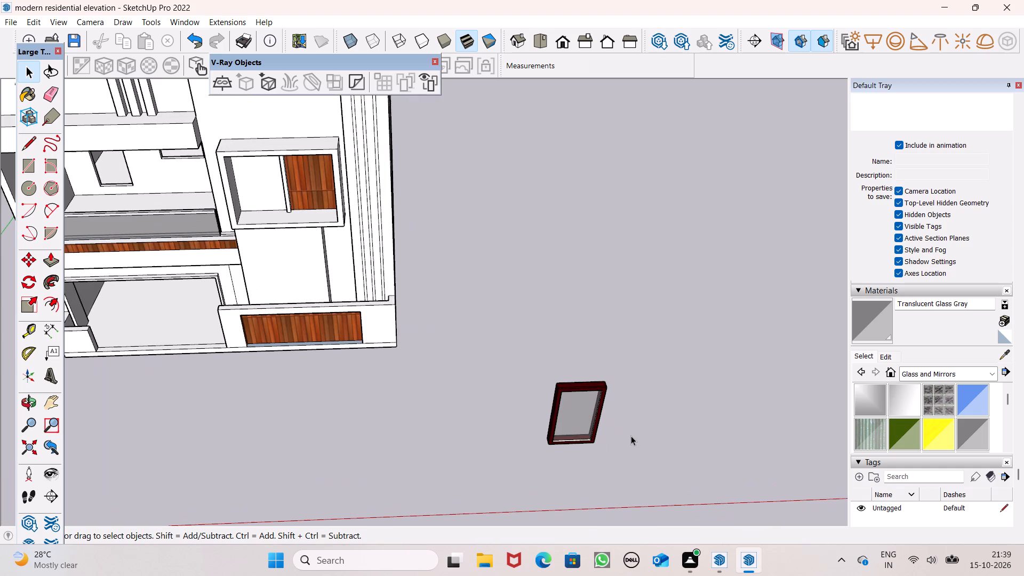
triple_click(573, 435)
left_click(574, 435)
right_click(574, 435)
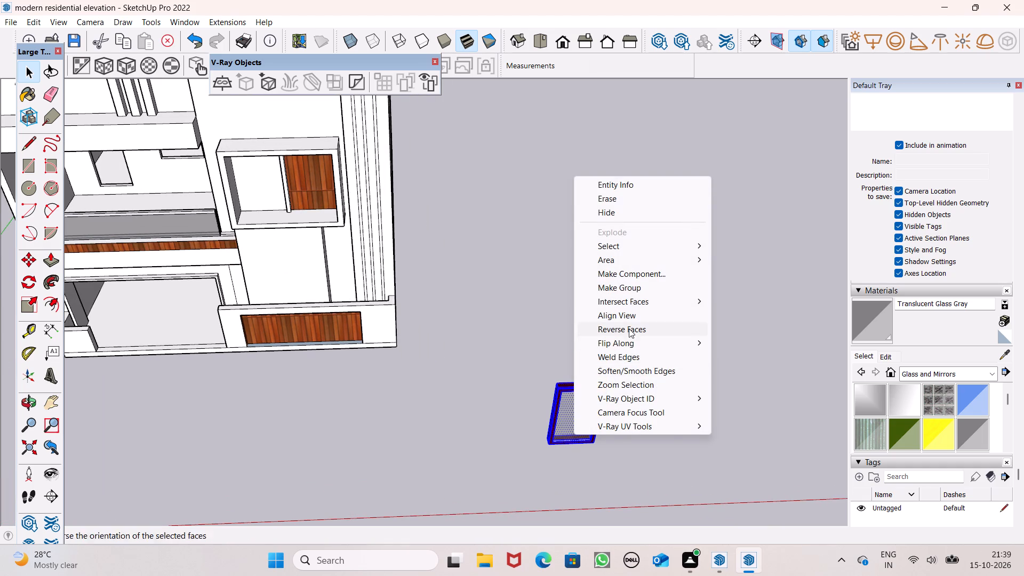
left_click(651, 290)
Move the framed glass panel group from the open ground beside the house to the front of the ground-floor porch.
scroll(605, 270, "down", 2)
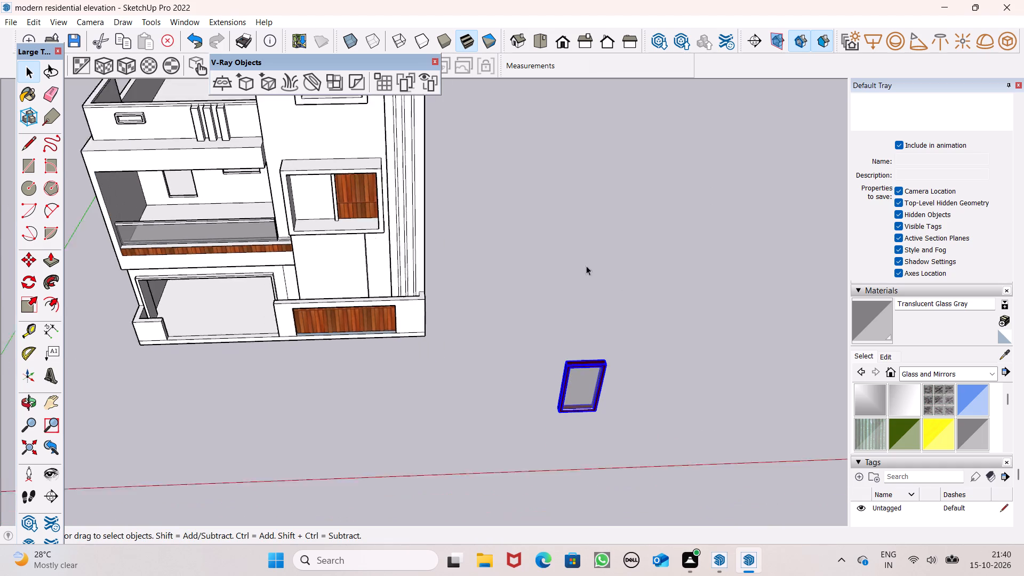
scroll(586, 266, "down", 1)
key("m")
key("Return")
key("apostrophe")
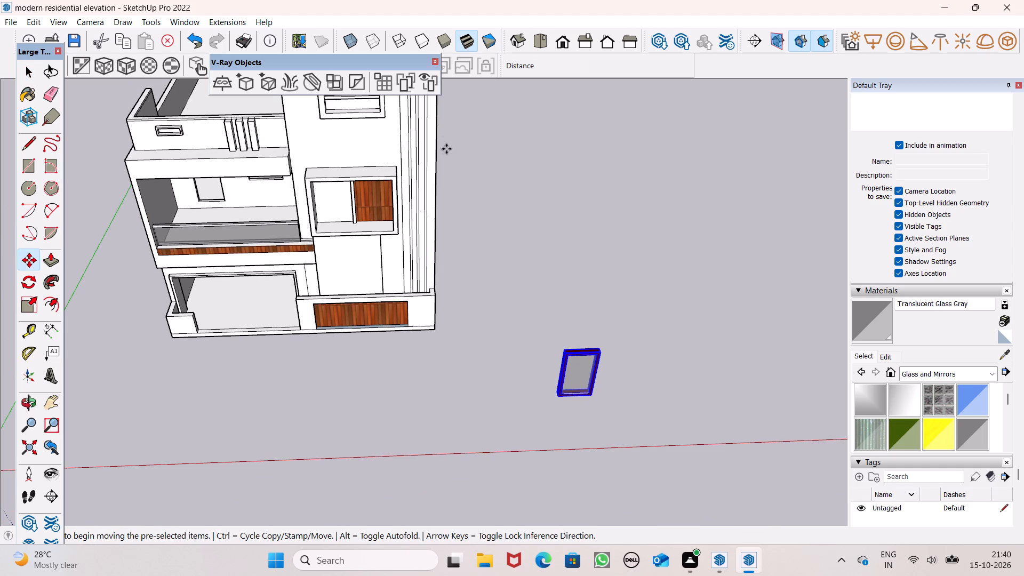
key("Return")
left_click_drag(592, 396, 243, 314)
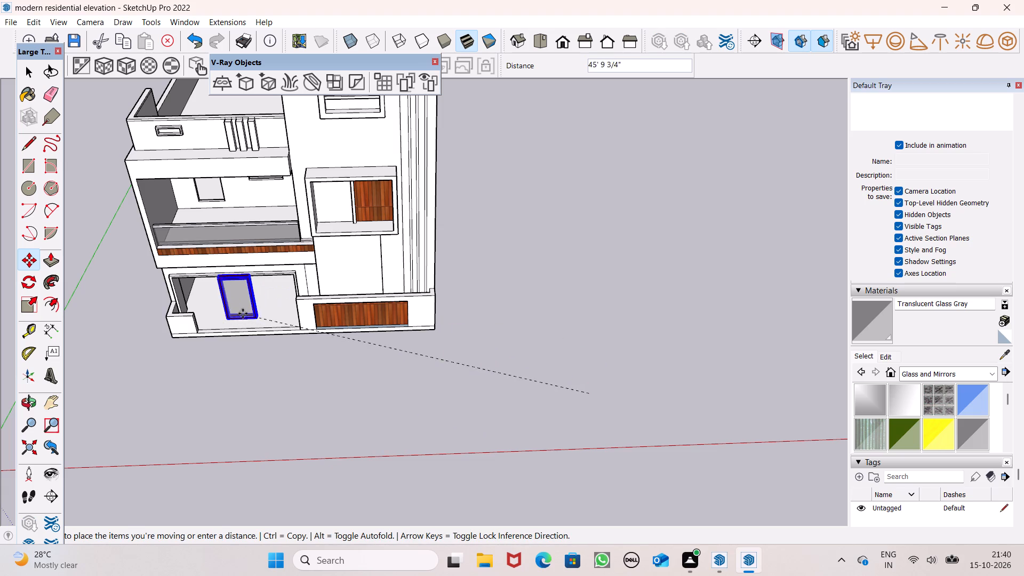
left_click_drag(243, 314, 250, 298)
Reposition the framed glass panel in front of the ground-floor porch, bringing its lower edge down near the porch floor.
scroll(238, 287, "up", 2)
middle_click_drag(233, 281, 226, 237)
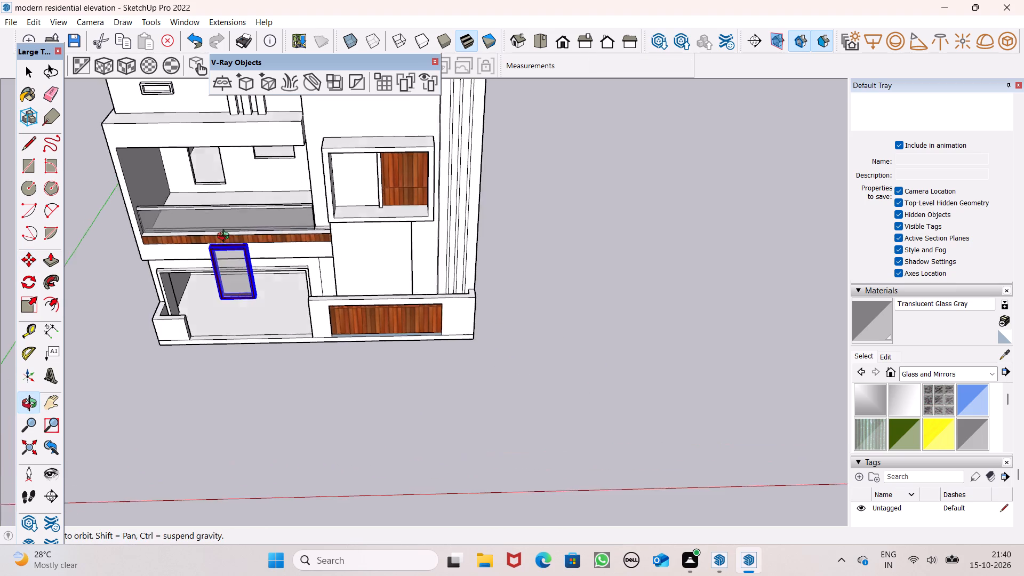
middle_click_drag(226, 237, 220, 137)
scroll(220, 159, "up", 1)
left_click_drag(269, 284, 254, 331)
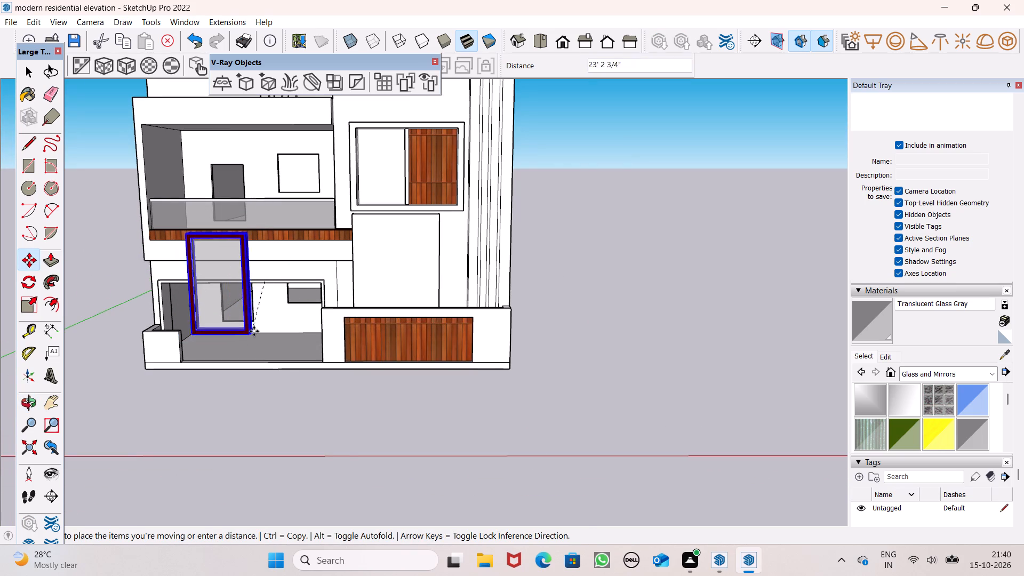
left_click_drag(254, 331, 214, 220)
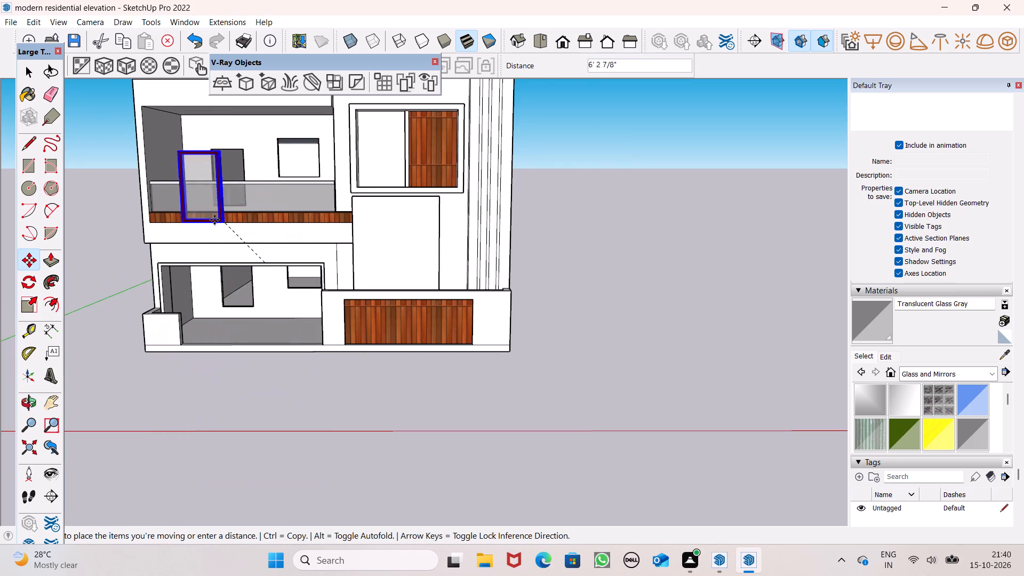
left_click_drag(214, 220, 286, 273)
scroll(286, 313, "up", 8)
left_click_drag(285, 127, 246, 299)
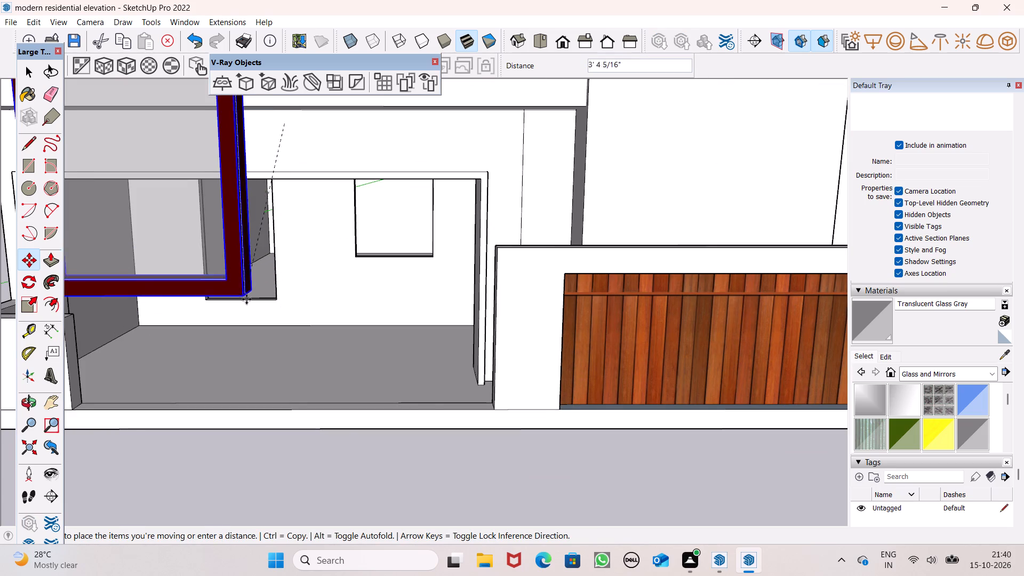
left_click_drag(246, 299, 381, 311)
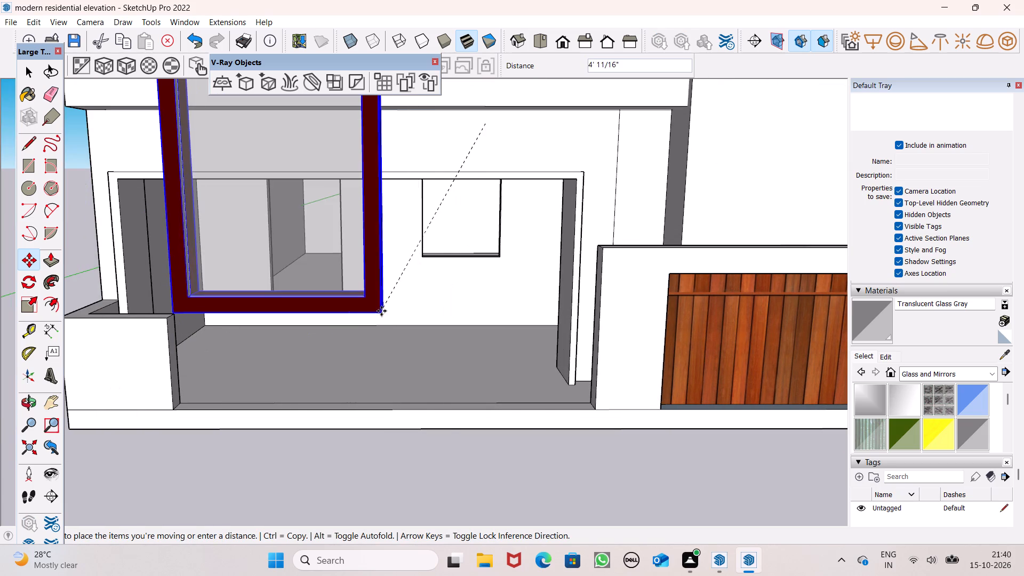
left_click_drag(381, 311, 373, 191)
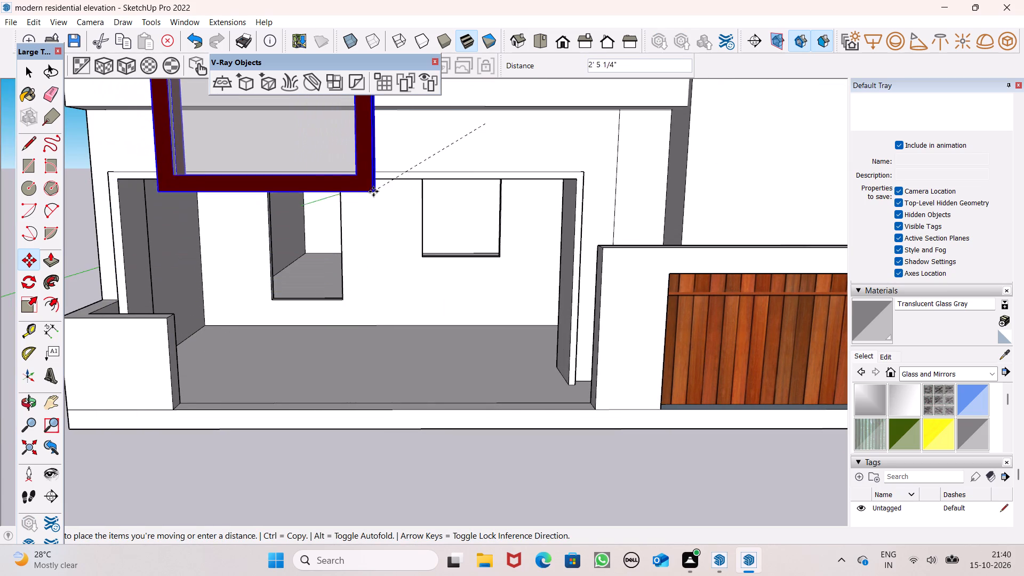
left_click_drag(373, 191, 379, 404)
scroll(469, 377, "up", 1)
middle_click_drag(469, 377, 455, 387)
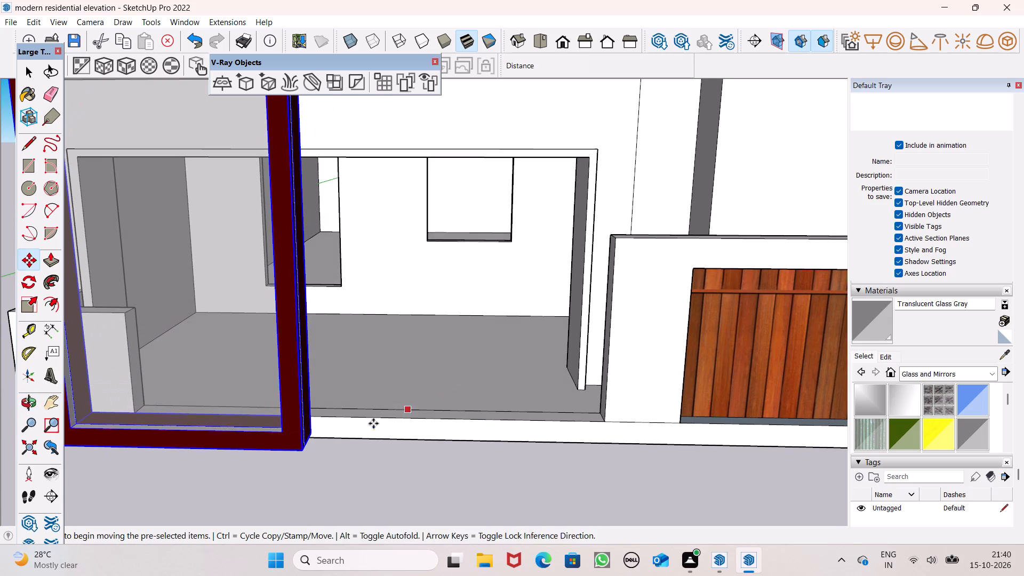
Move the framed glass panel into the porch and fit its lower corner to the tall opening in the back wall.
left_click_drag(300, 448, 452, 247)
middle_click_drag(327, 294, 402, 294)
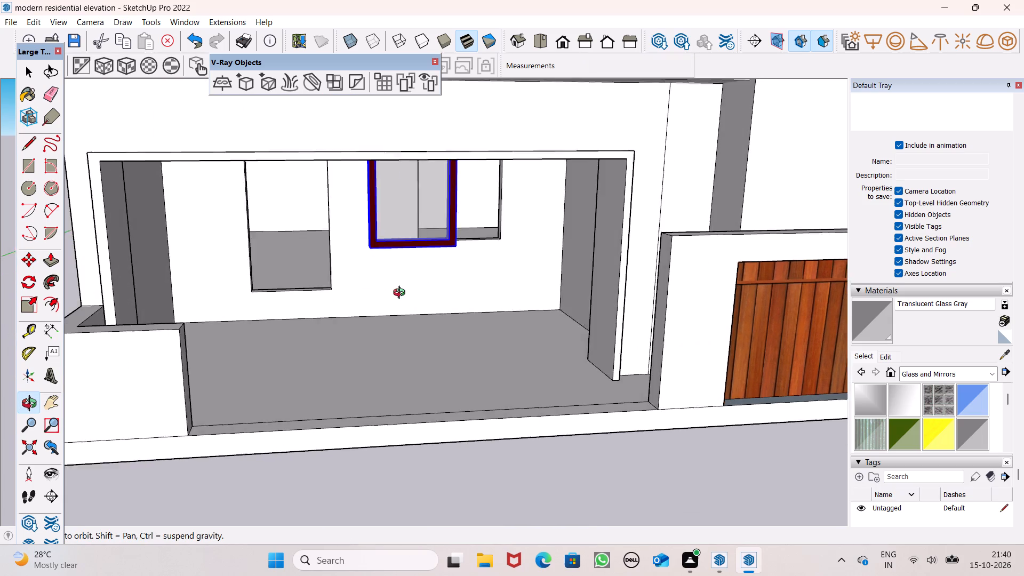
middle_click_drag(402, 294, 418, 314)
scroll(374, 282, "up", 6)
left_click_drag(378, 230, 361, 233)
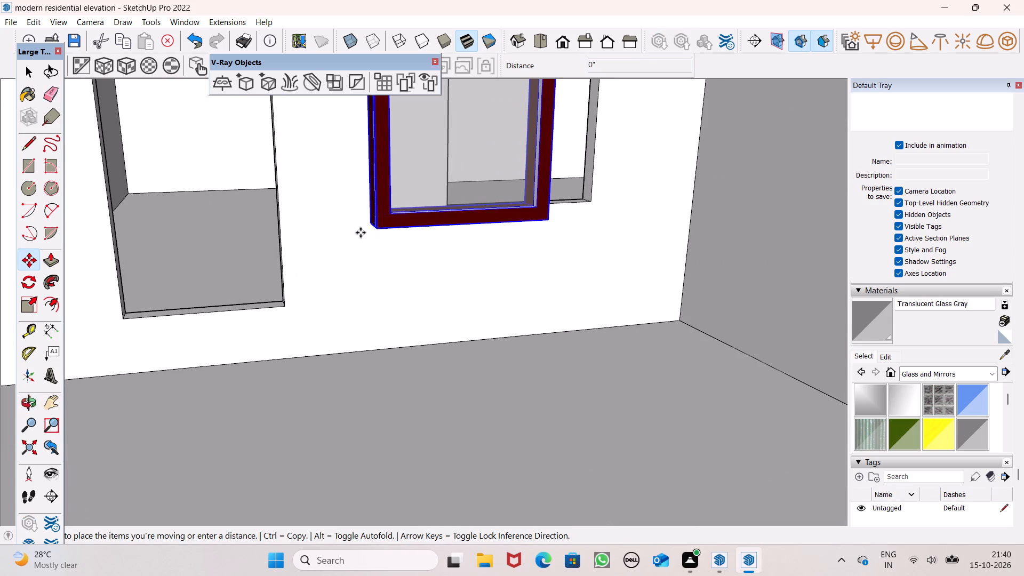
left_click_drag(361, 233, 121, 319)
scroll(262, 375, "down", 3)
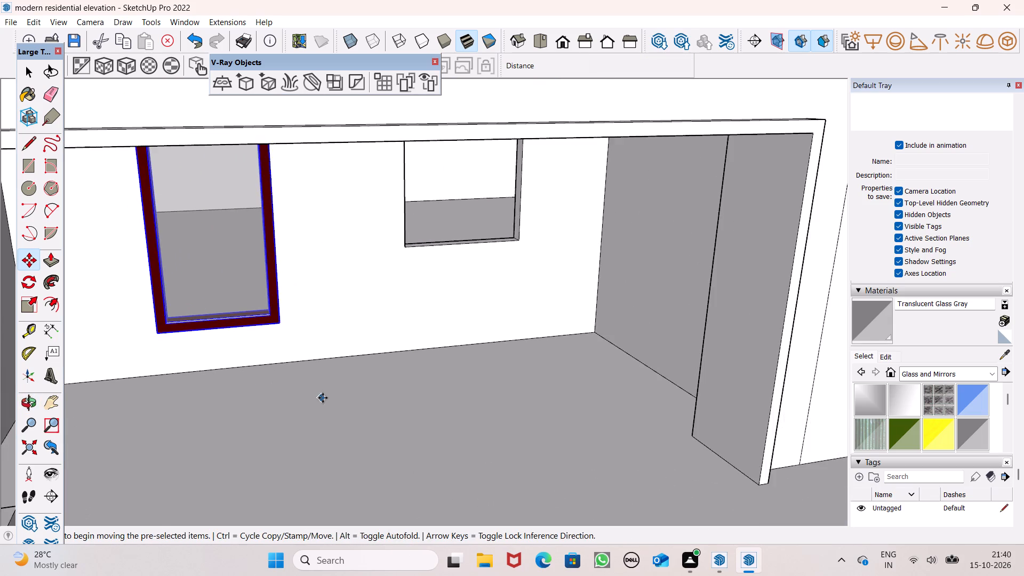
Copy the framed glass panel straight up from the porch to the tall opening behind the first-floor balcony.
middle_click_drag(323, 398, 264, 333)
scroll(348, 308, "down", 10)
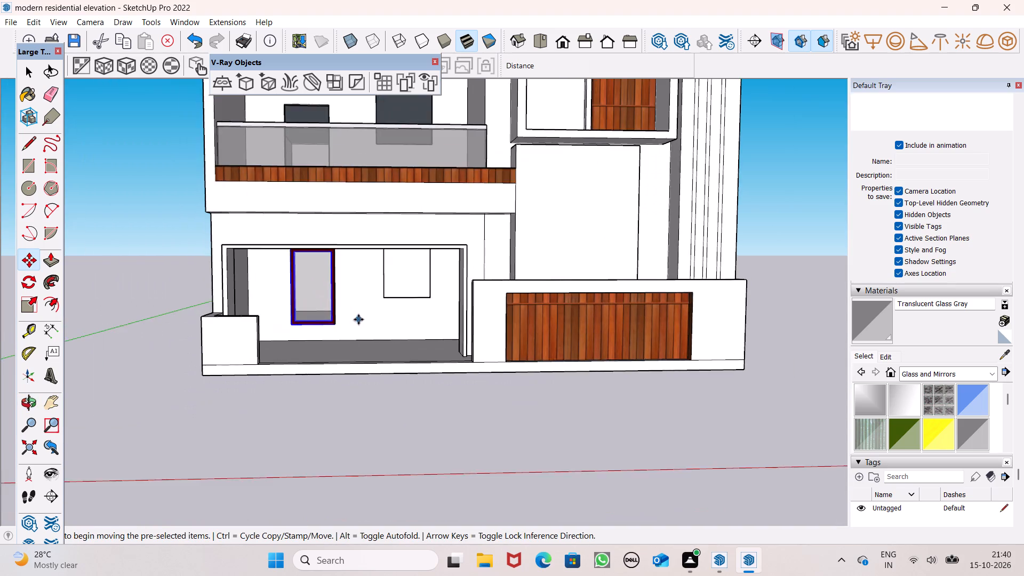
middle_click_drag(358, 324, 361, 386)
scroll(347, 338, "down", 4)
scroll(350, 303, "up", 4)
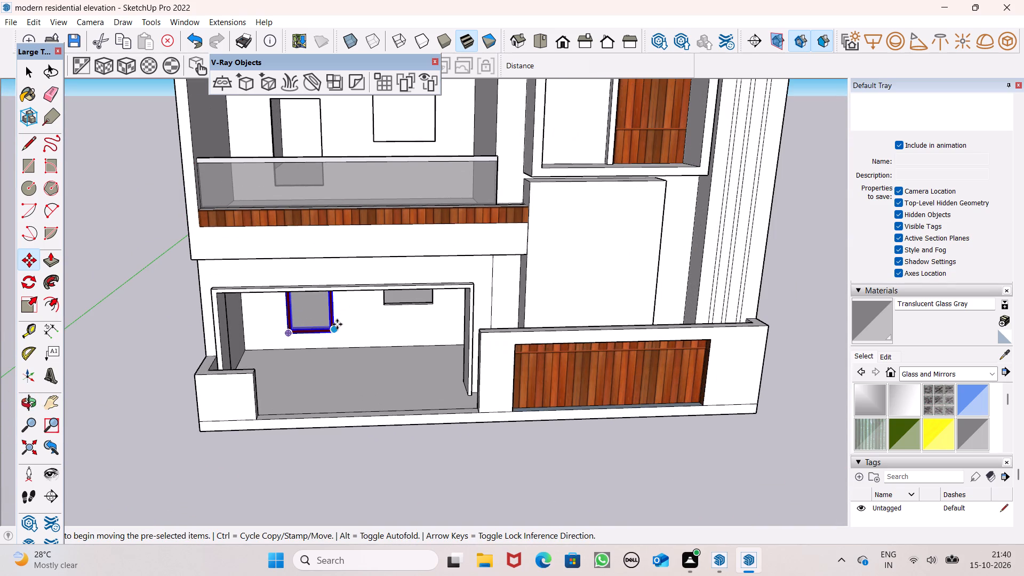
left_click_drag(331, 332, 337, 178)
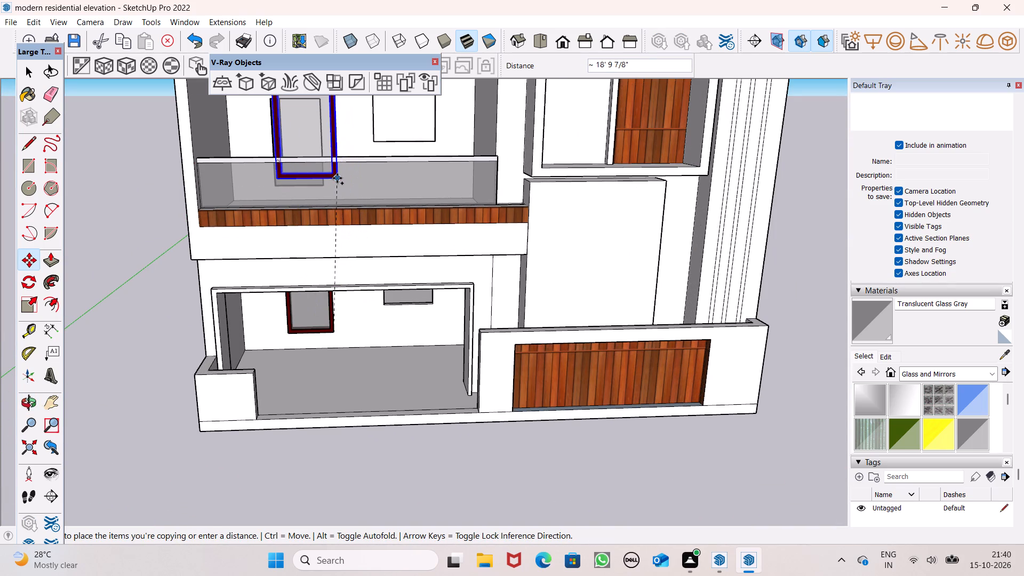
left_click_drag(337, 178, 327, 178)
Shift the copied panel toward the lower corner of the tall opening in the balcony's back wall.
scroll(330, 108, "up", 6)
middle_click_drag(331, 217, 310, 274)
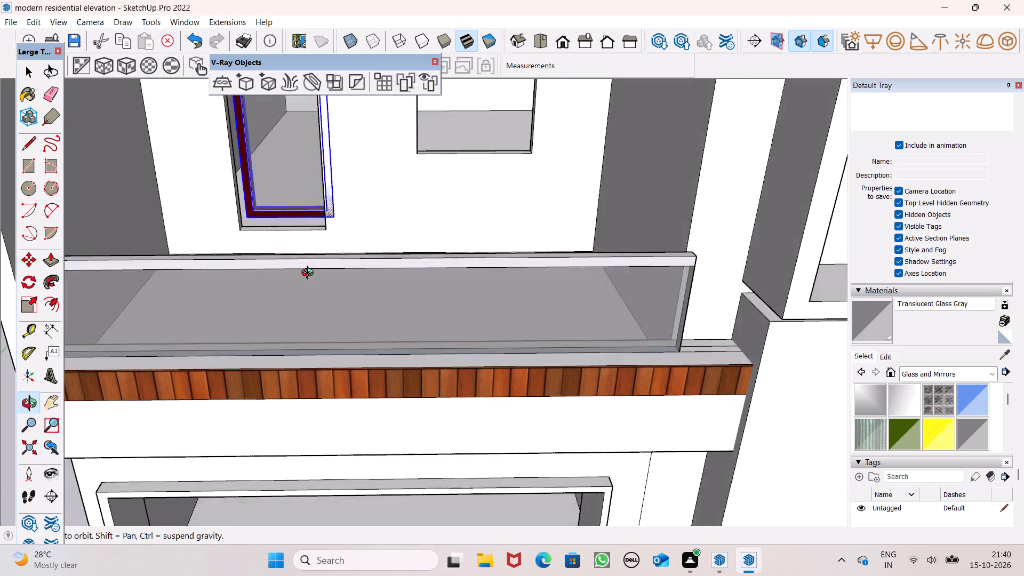
middle_click_drag(310, 274, 306, 280)
scroll(329, 214, "up", 5)
left_click_drag(342, 205, 332, 229)
scroll(332, 233, "up", 5)
left_click_drag(339, 230, 325, 222)
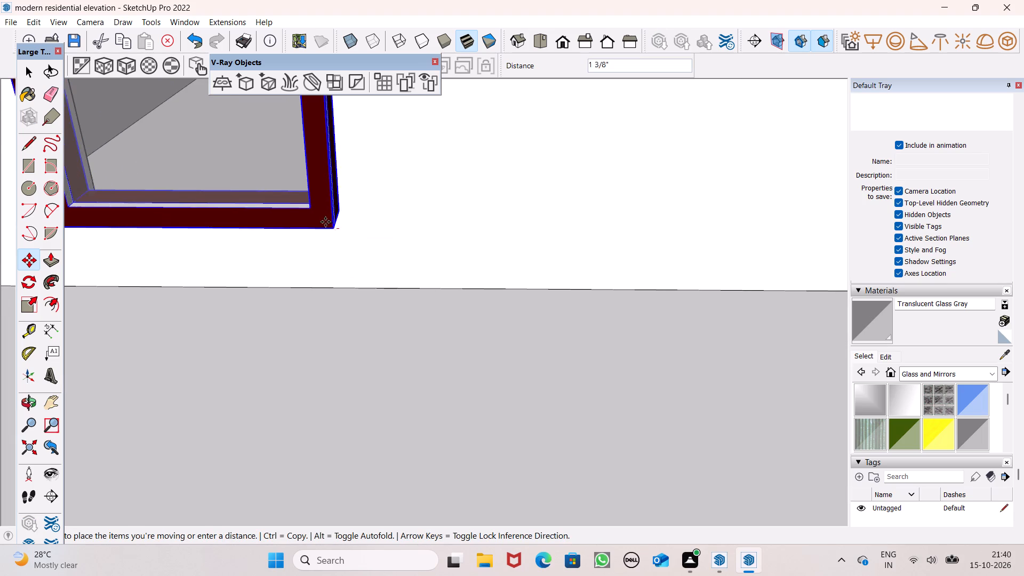
left_click_drag(325, 222, 323, 212)
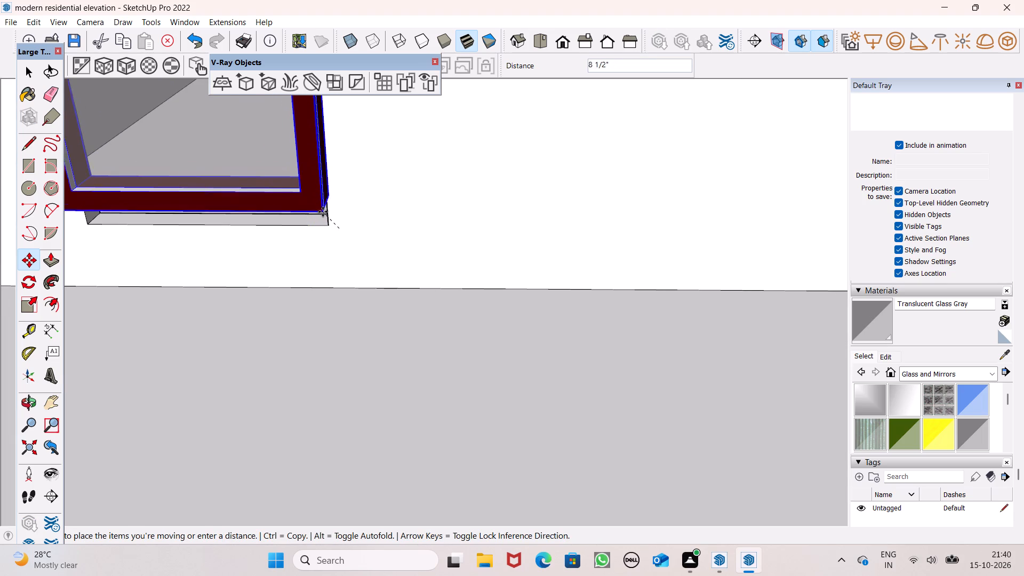
left_click_drag(323, 212, 329, 222)
Fine-tune the copied panel's position so its lower corner meets the corner of the balcony opening, and deselect it.
scroll(321, 250, "up", 7)
left_click_drag(339, 201, 316, 137)
left_click_drag(316, 137, 339, 212)
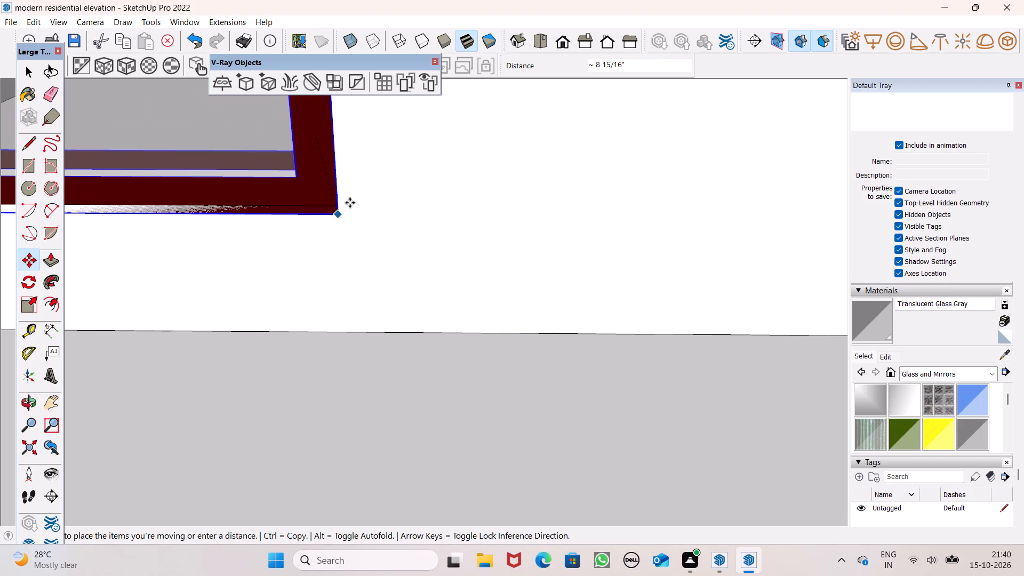
scroll(330, 222, "up", 2)
left_click_drag(343, 209, 336, 194)
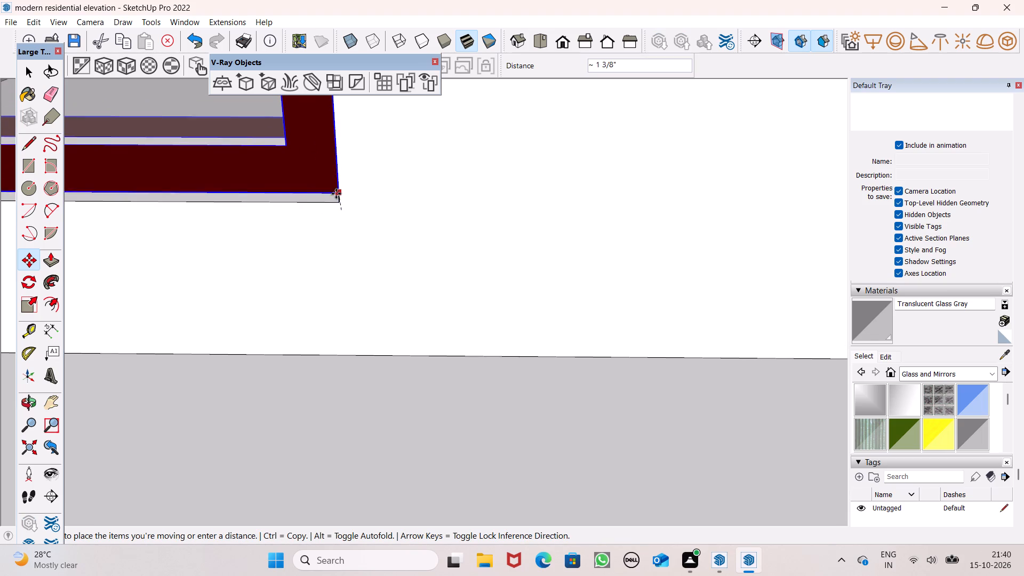
left_click_drag(336, 194, 337, 197)
scroll(416, 246, "down", 13)
scroll(446, 287, "down", 6)
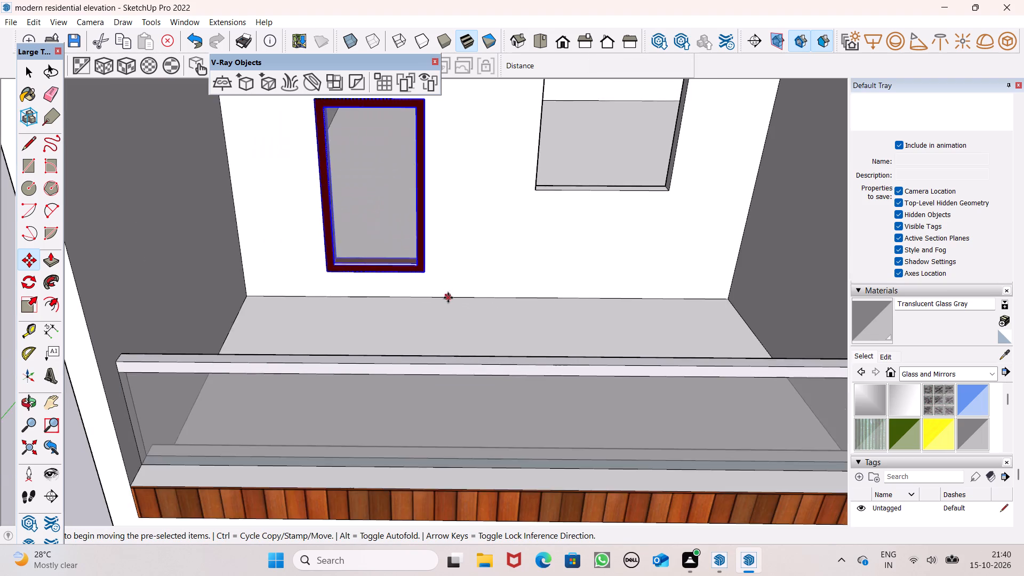
scroll(450, 297, "down", 4)
middle_click_drag(460, 285, 469, 218)
scroll(394, 181, "up", 4)
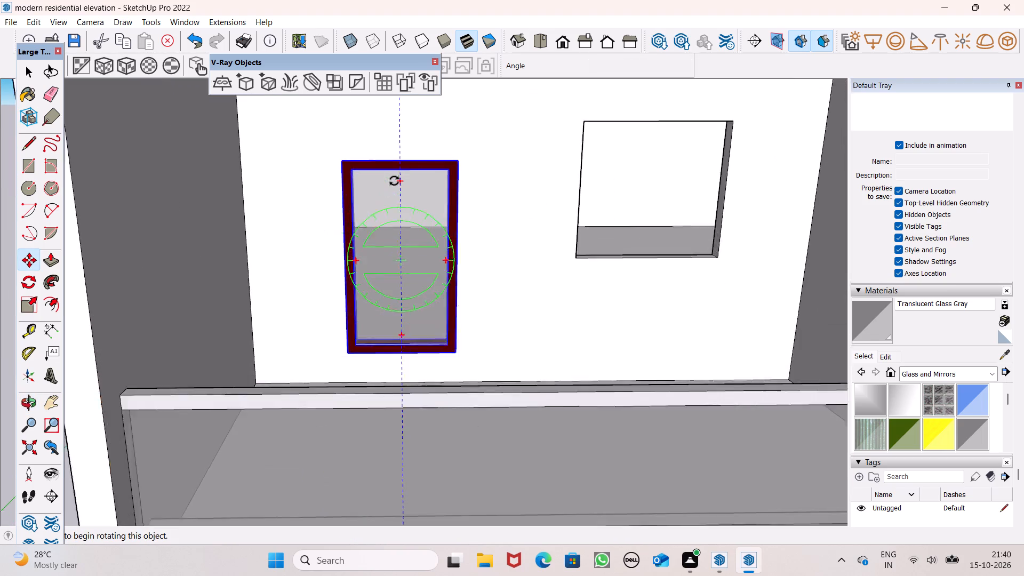
scroll(394, 181, "up", 3)
scroll(394, 187, "down", 6)
key("space")
left_click(192, 240)
Draw an upright rectangle about 4' 9" wide by 4' high beside the house, parallel to the front facade.
scroll(221, 210, "down", 6)
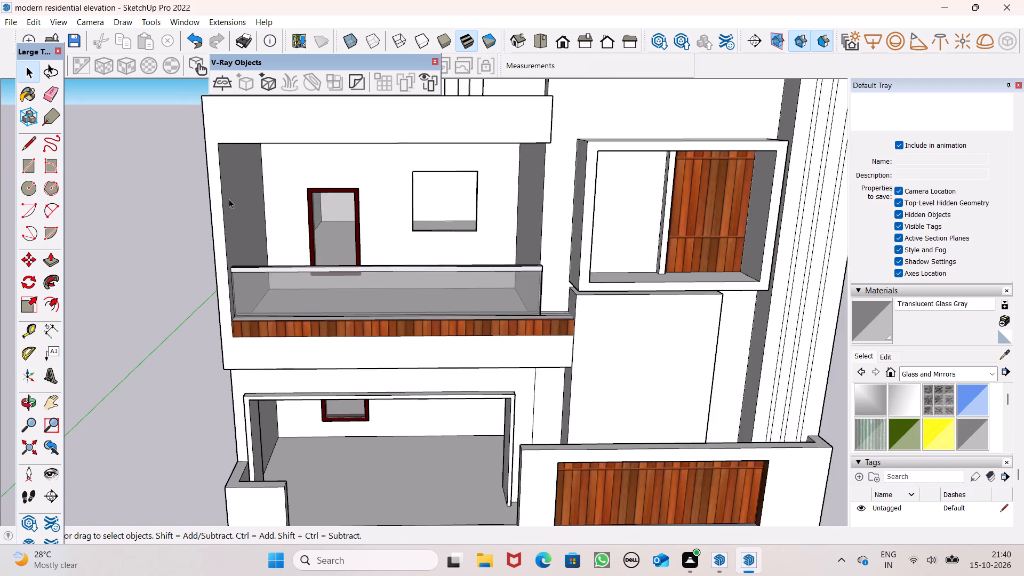
scroll(229, 199, "down", 8)
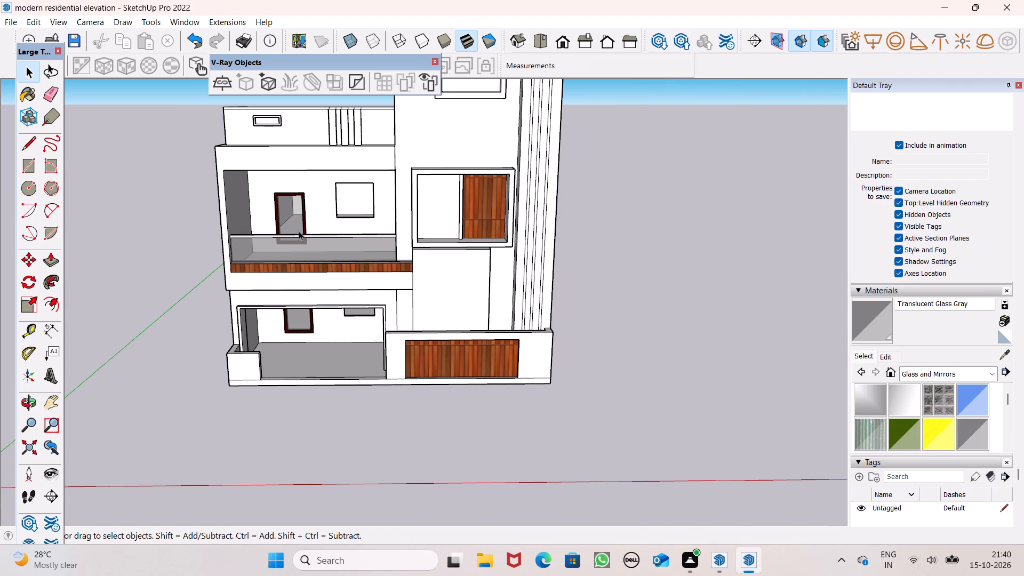
left_click(33, 172)
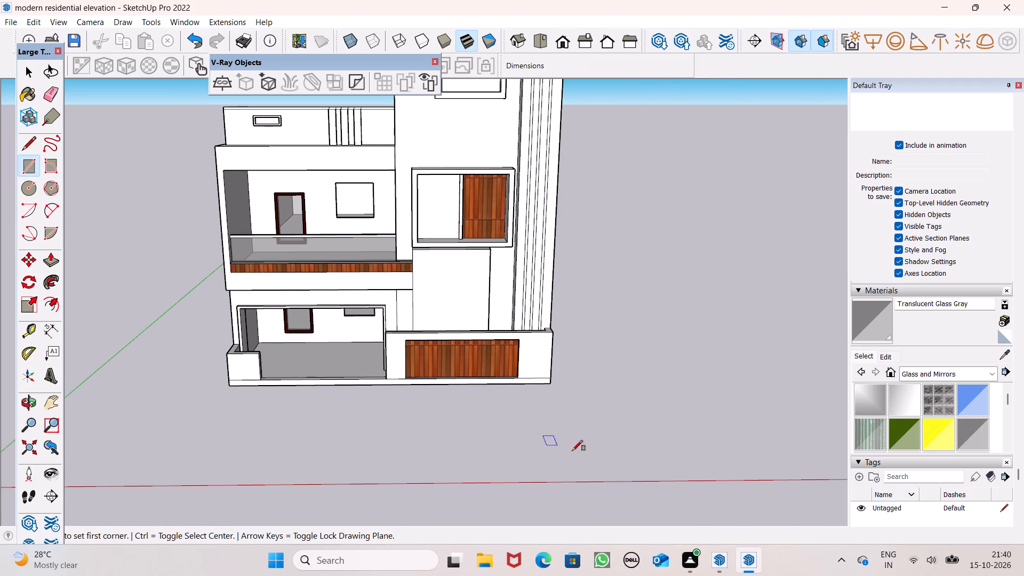
middle_click_drag(614, 464, 584, 418)
left_click_drag(614, 339, 642, 378)
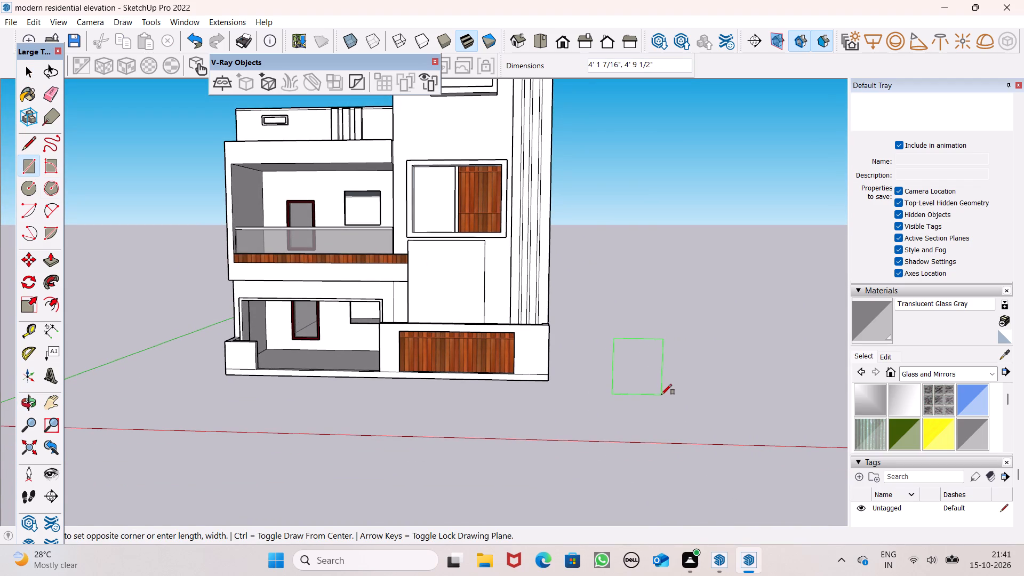
left_click(661, 394)
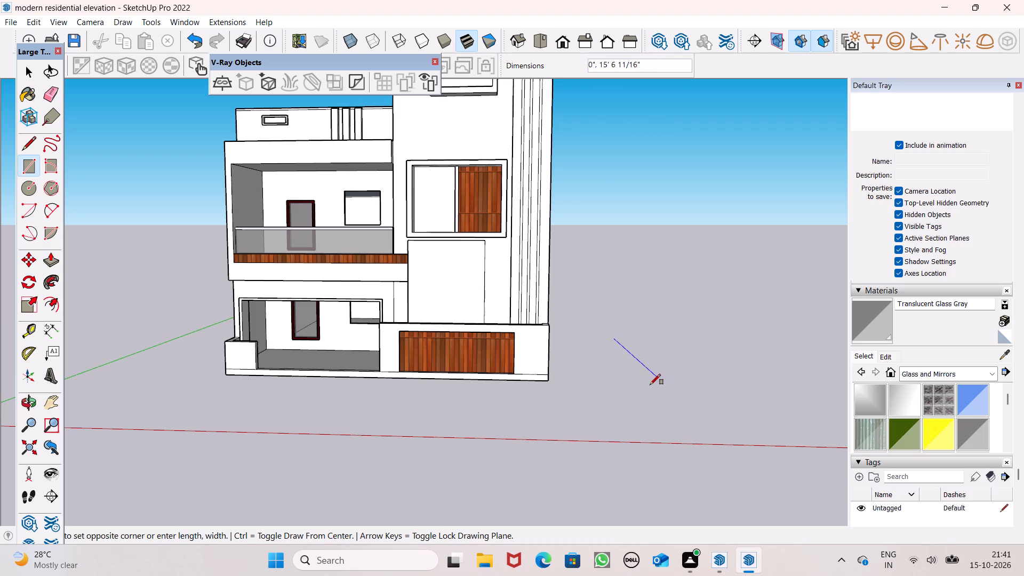
scroll(650, 385, "up", 5)
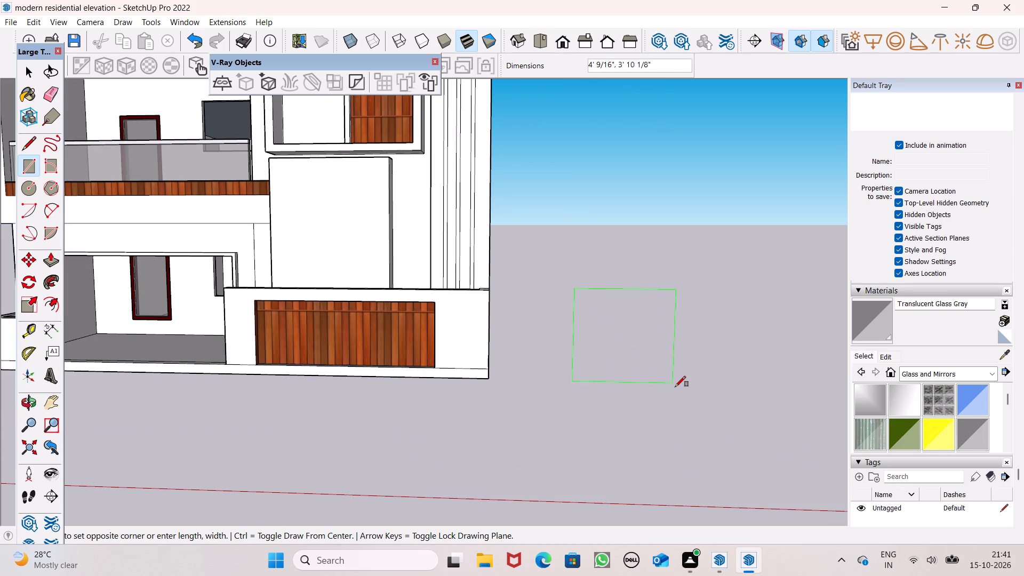
left_click(676, 388)
Offset the new rectangle's outline inward by about 4" to form a frame border.
left_click(57, 303)
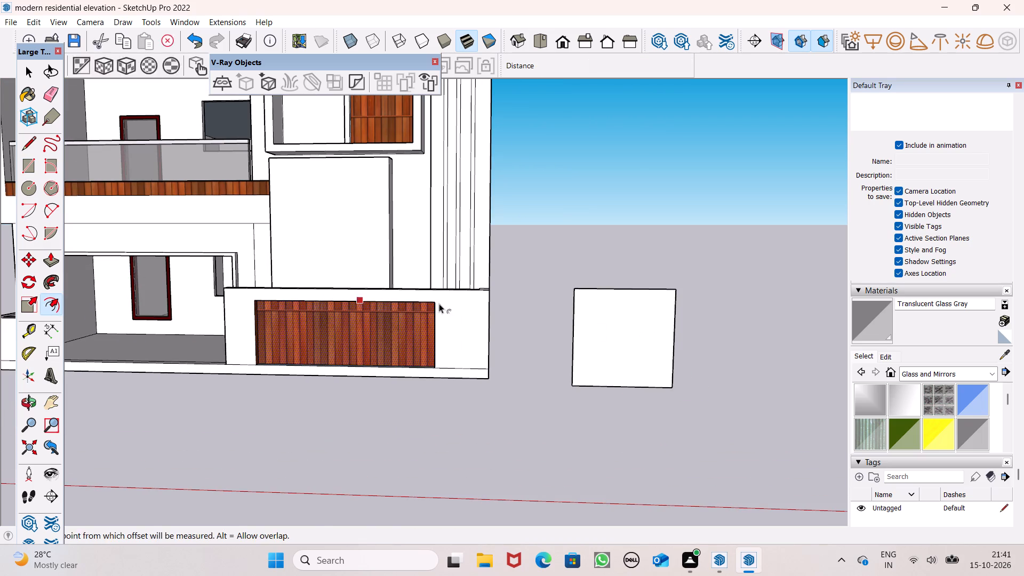
left_click_drag(601, 301, 596, 298)
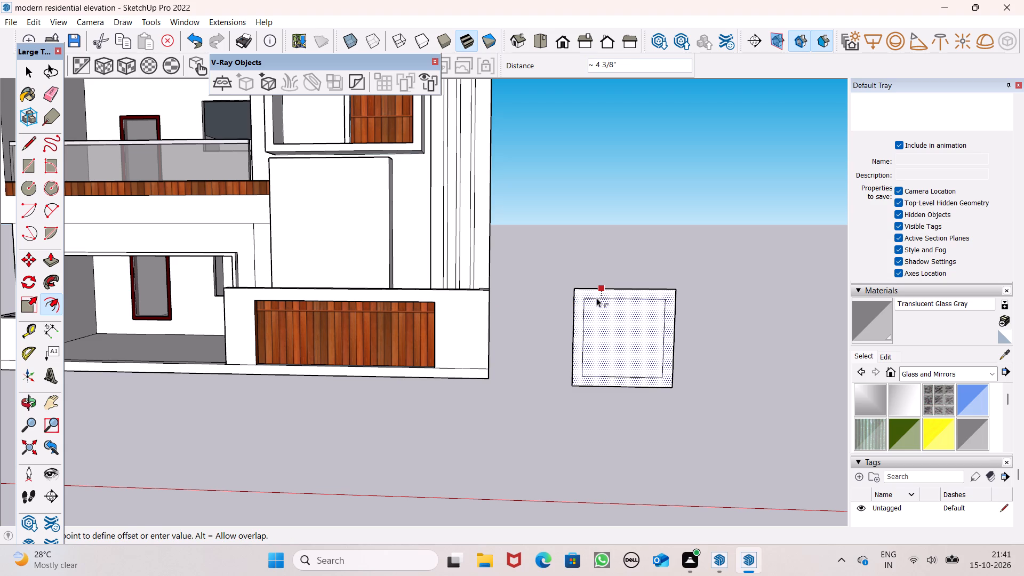
left_click_drag(596, 298, 596, 297)
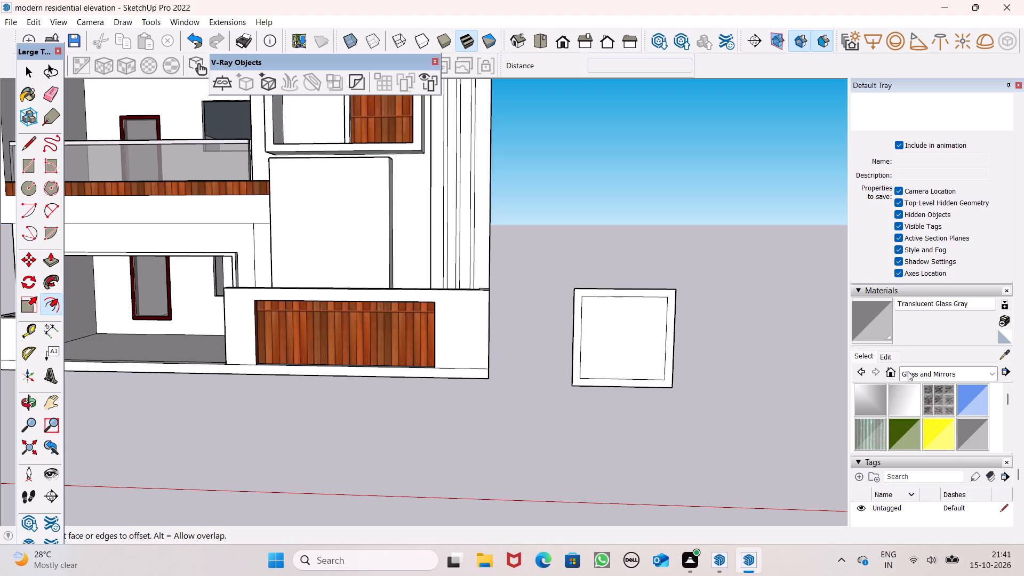
Paint the inner face of the new framed rectangle with Translucent Glass Gray.
left_click(967, 429)
left_click(634, 354)
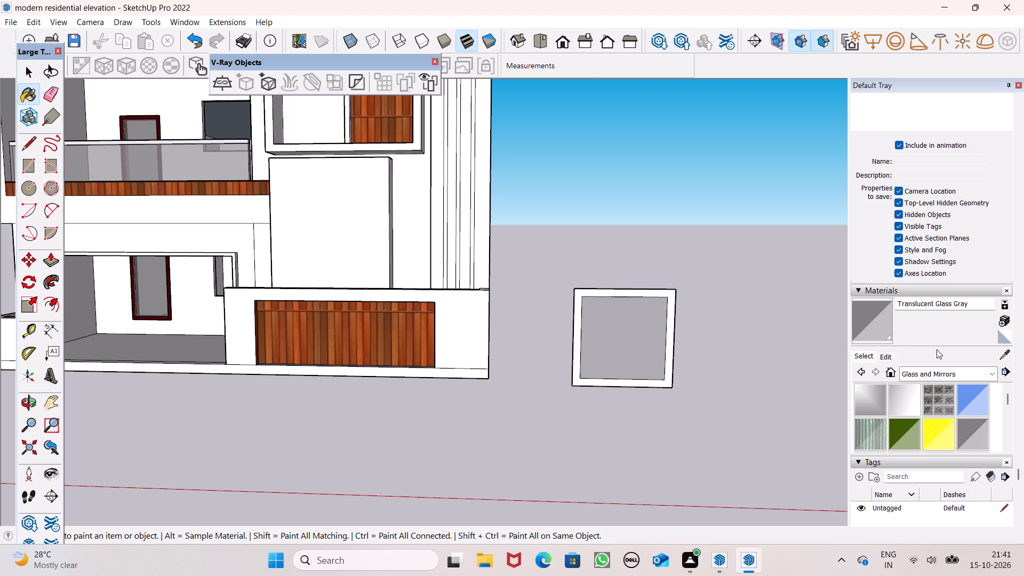
Paint the new frame's border with Color A08 from the Colors collection and darken that material to a red value of 74.
left_click(937, 378)
left_click(969, 421)
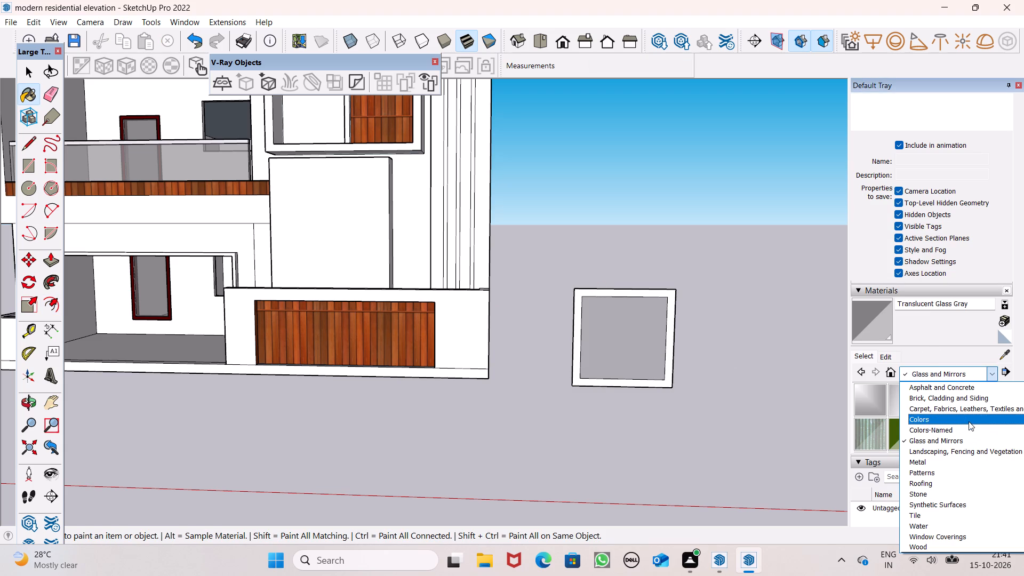
left_click(985, 435)
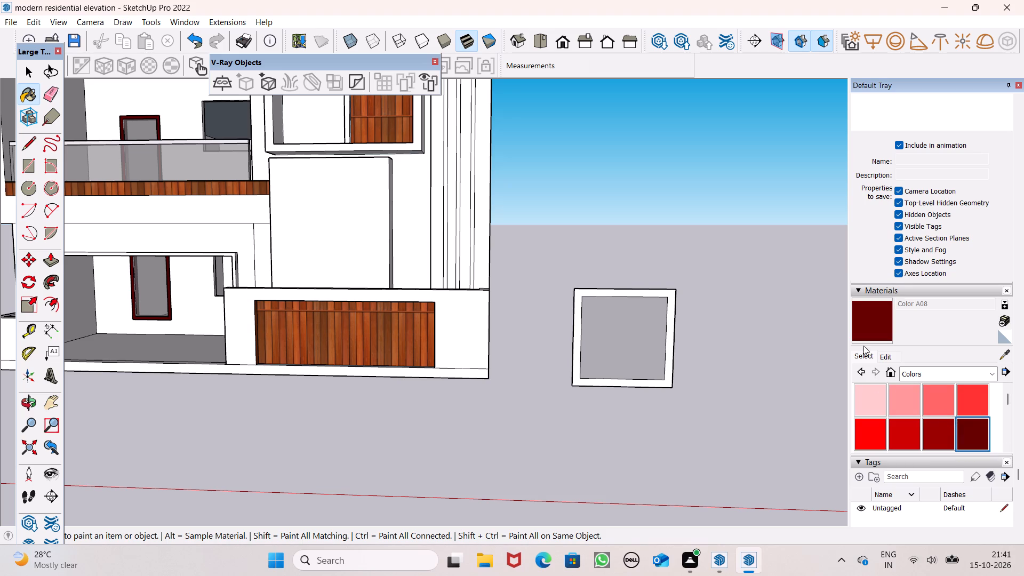
scroll(660, 309, "up", 5)
left_click(652, 294)
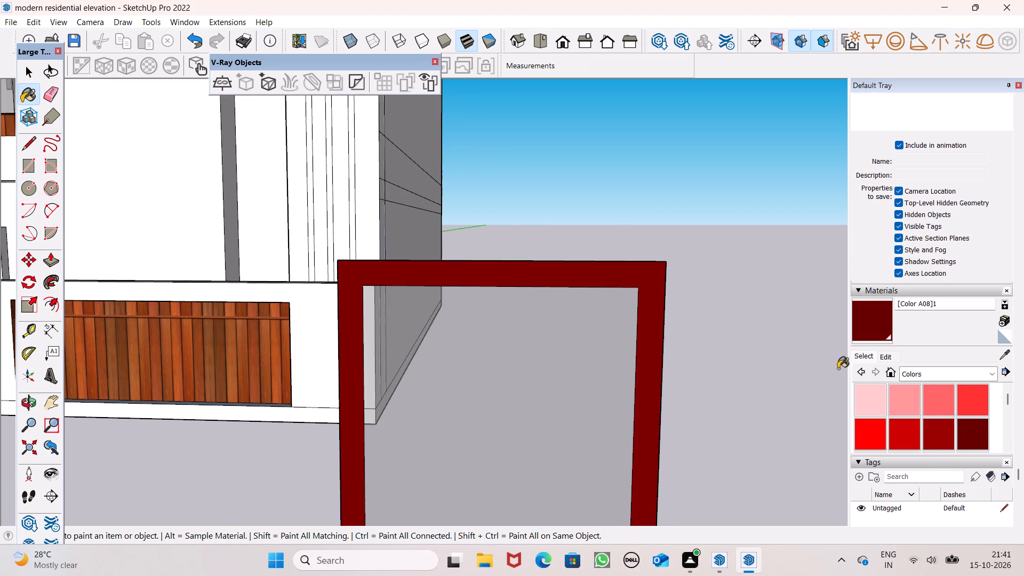
left_click(882, 358)
left_click_drag(899, 400, 897, 400)
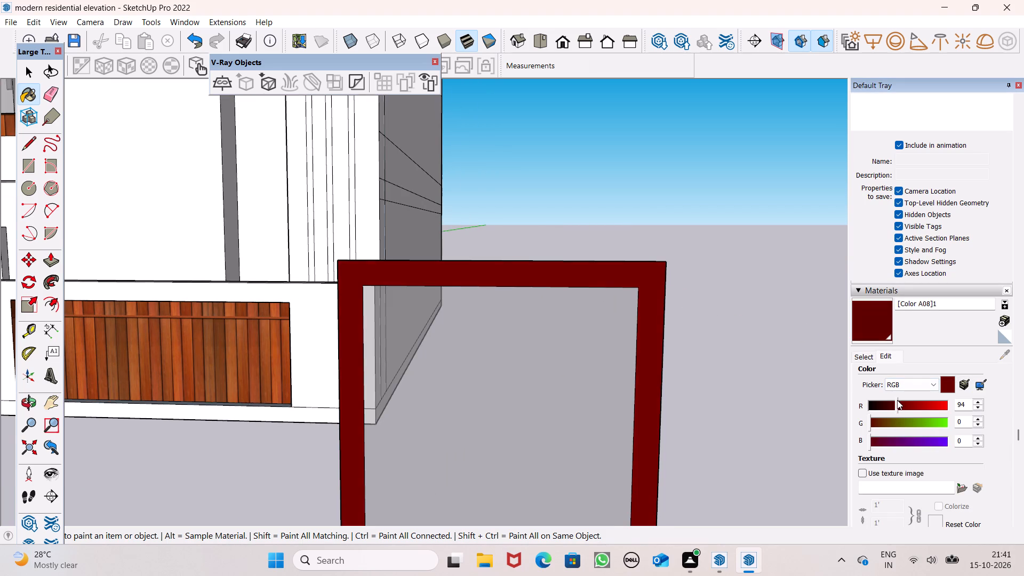
left_click_drag(897, 400, 893, 403)
Push/Pull the frame border outward by 6" from the glass pane.
scroll(740, 301, "down", 9)
middle_click_drag(733, 356, 300, 395)
scroll(317, 331, "down", 7)
scroll(216, 317, "up", 8)
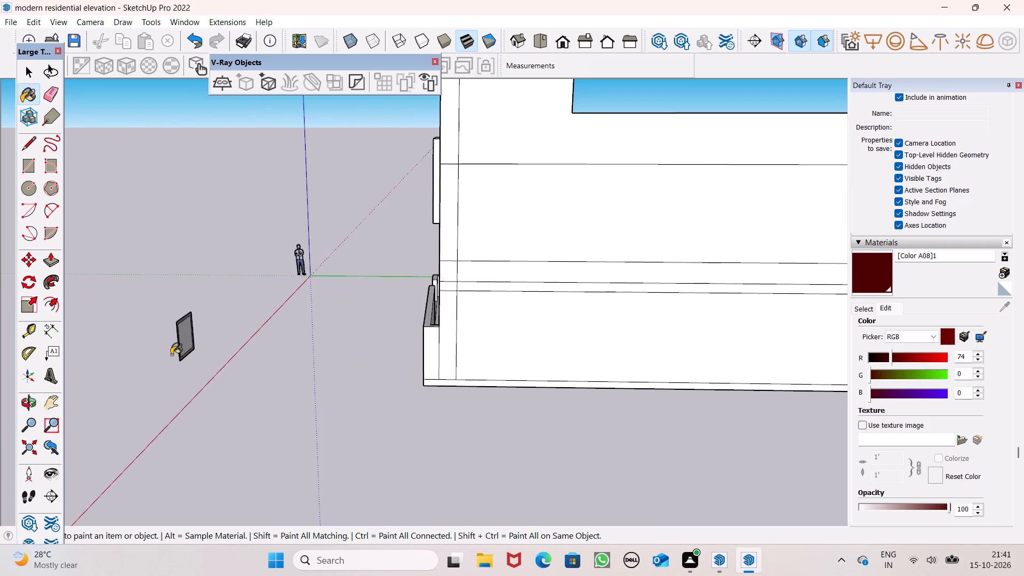
scroll(171, 355, "up", 7)
middle_click_drag(237, 370, 211, 388)
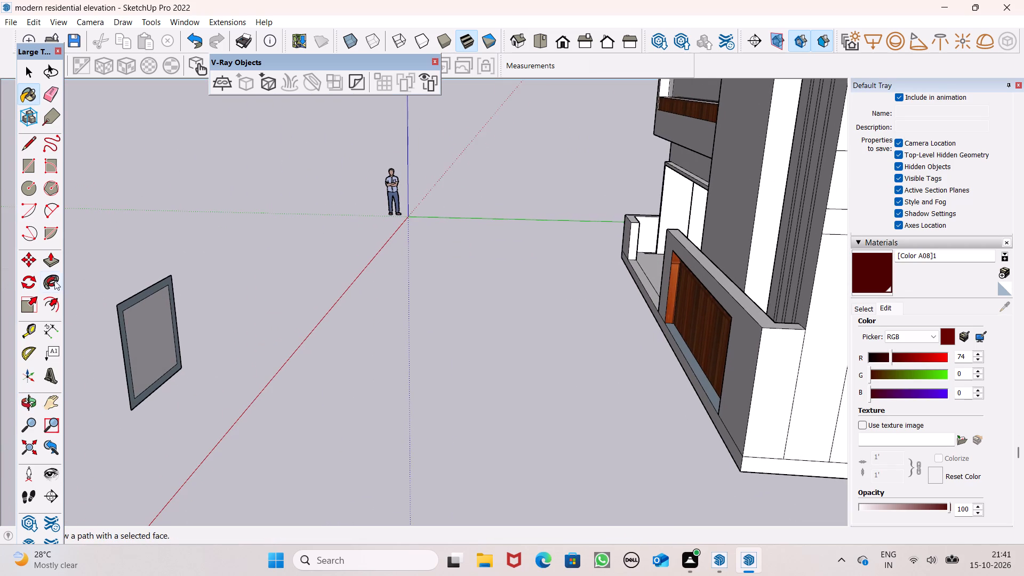
left_click(50, 265)
scroll(112, 339, "up", 3)
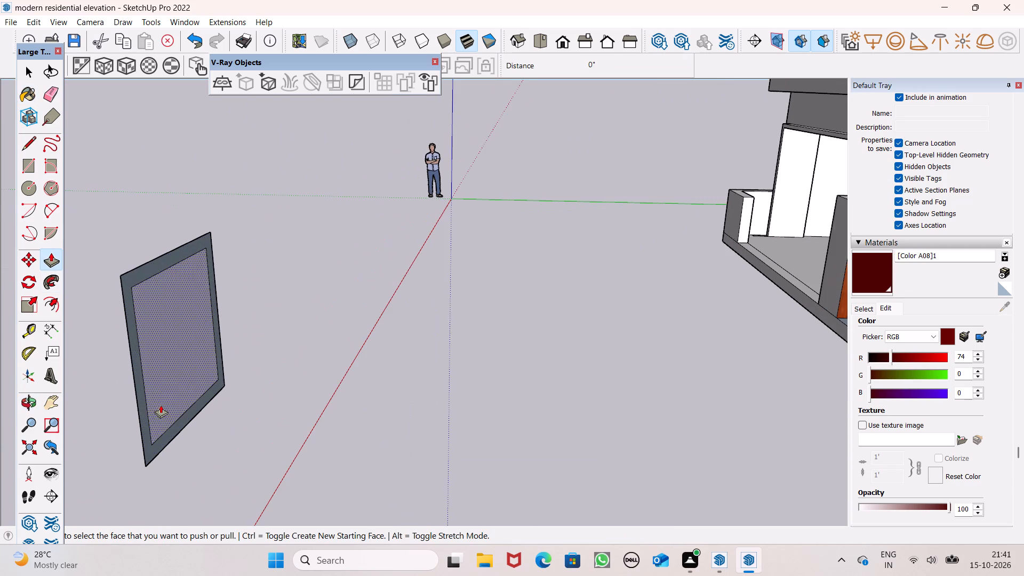
left_click_drag(147, 410, 171, 425)
key("6")
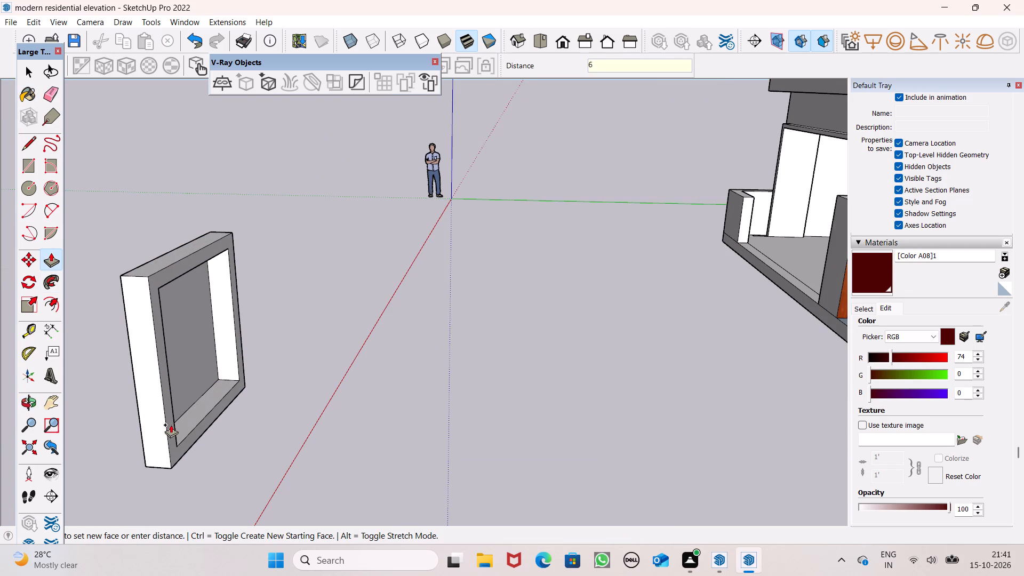
left_click_drag(171, 425, 173, 422)
key("shift+quotedbl")
key("Return")
Paint the extruded frame's front, top, one outer side and the adjoining visible inner side with the dark red material.
scroll(355, 356, "down", 6)
middle_click_drag(391, 393, 623, 363)
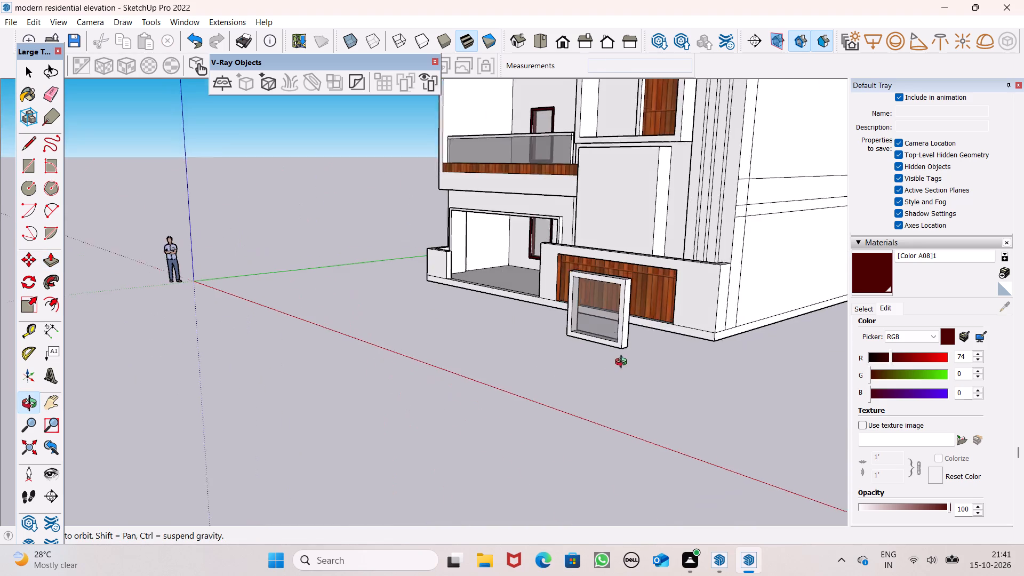
middle_click_drag(623, 363, 623, 363)
scroll(457, 354, "down", 2)
left_click(878, 277)
scroll(612, 312, "up", 8)
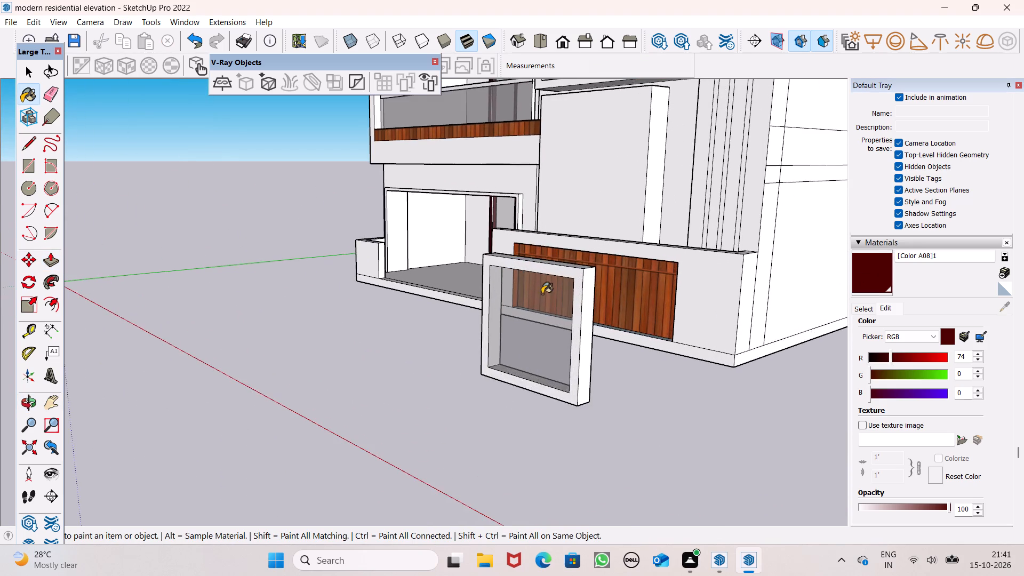
scroll(542, 294, "up", 7)
left_click(567, 262)
middle_click_drag(628, 306, 249, 360)
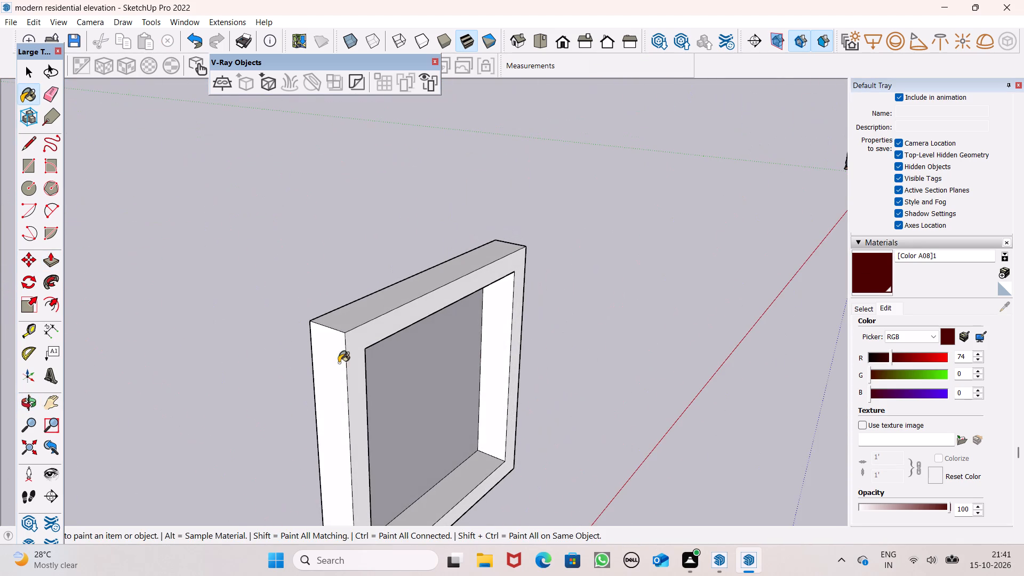
left_click(357, 343)
left_click(359, 317)
left_click(333, 336)
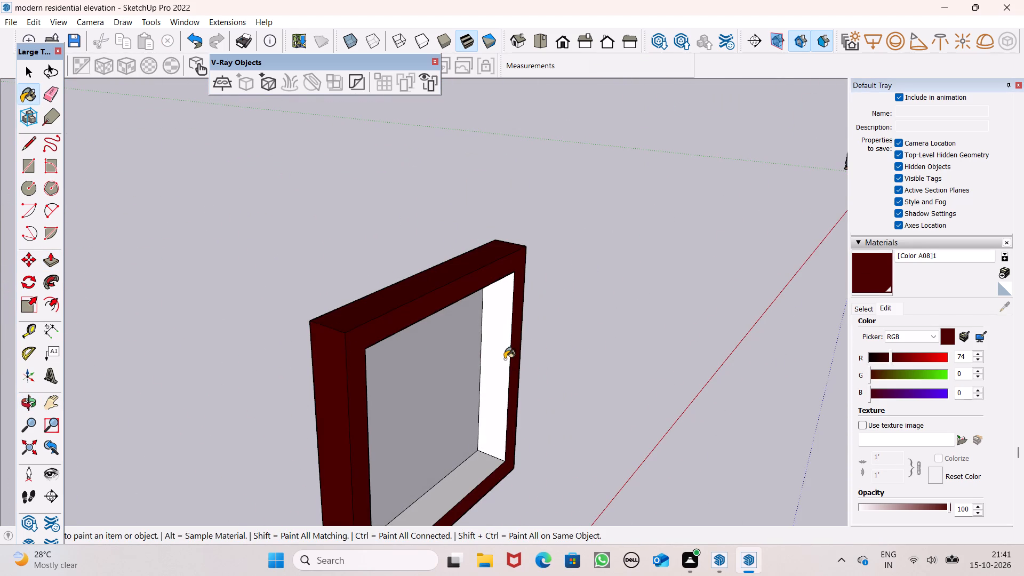
left_click(505, 359)
Paint the frame's remaining inner faces and its other outer side with the same dark red material.
scroll(500, 343, "down", 3)
middle_click_drag(508, 409, 181, 238)
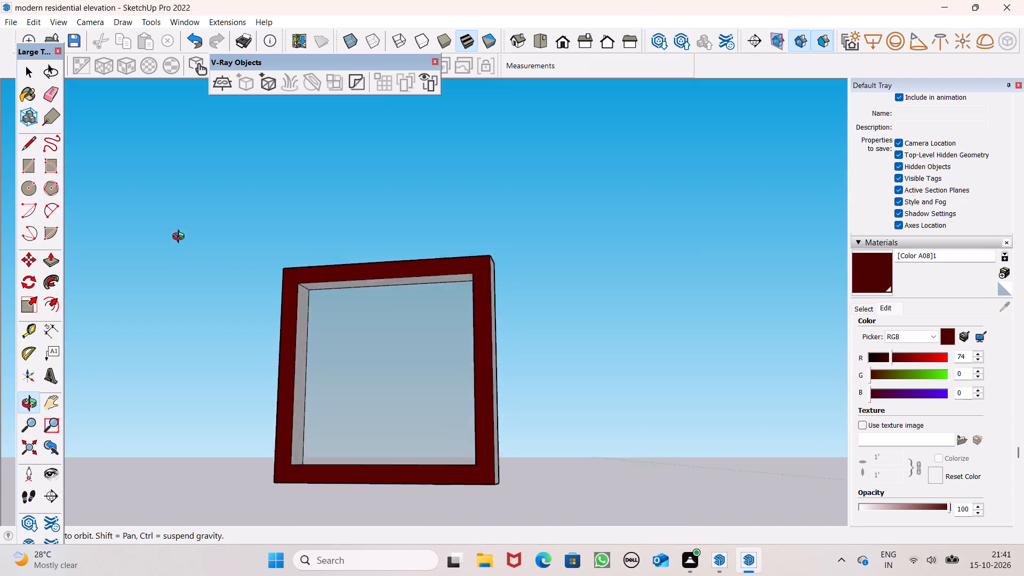
middle_click_drag(181, 238, 194, 211)
scroll(183, 230, "up", 1)
scroll(396, 289, "up", 4)
left_click(319, 294)
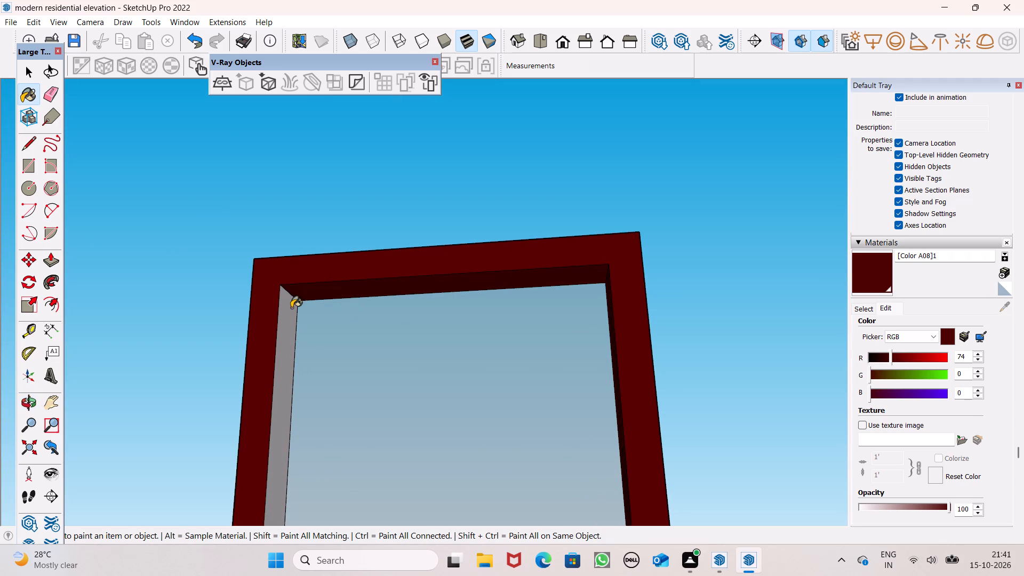
left_click(291, 308)
scroll(440, 302, "down", 5)
middle_click_drag(492, 490, 162, 555)
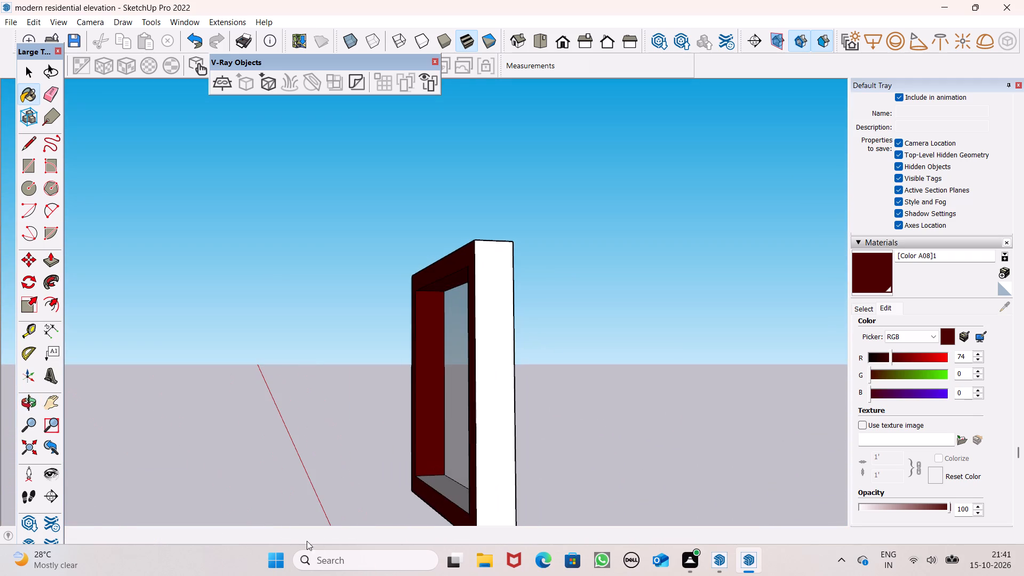
left_click(491, 494)
left_click(433, 483)
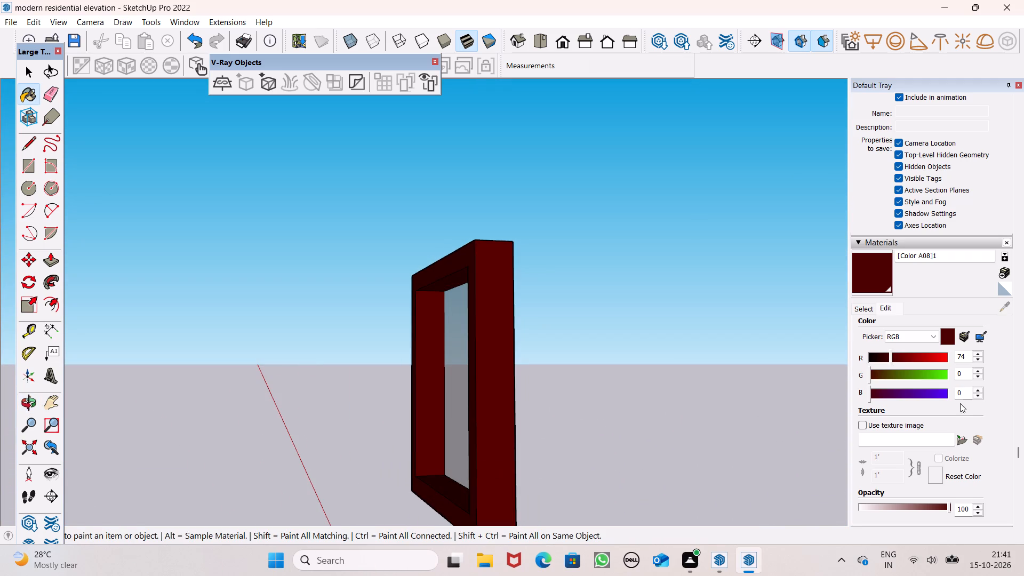
Darken the frame's dark red material to a red value of 56.
left_click(889, 357)
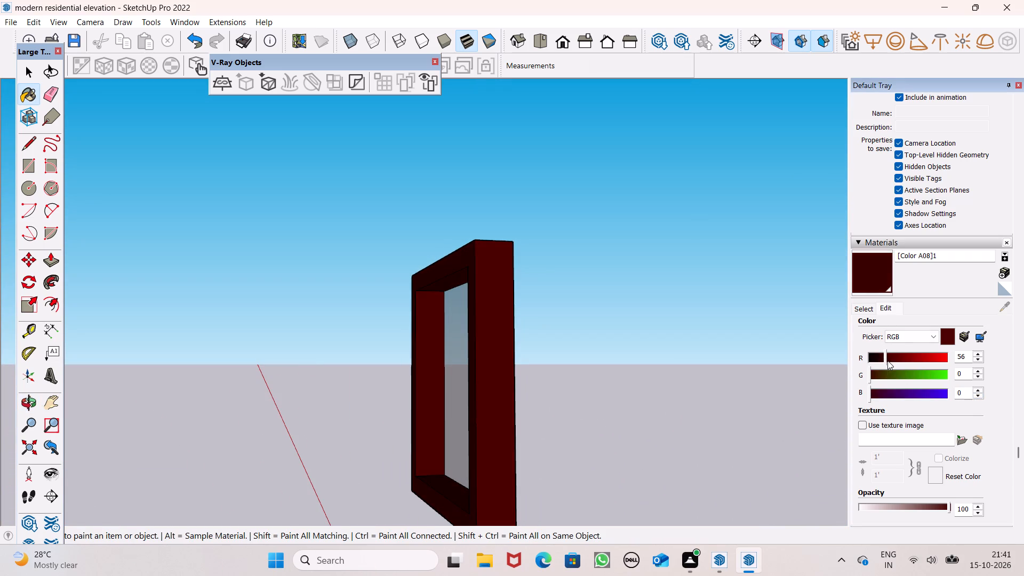
Paint the underside of the window frame with the dark red material.
scroll(627, 355, "down", 4)
middle_click_drag(535, 431, 795, 451)
middle_click_drag(421, 412, 526, 452)
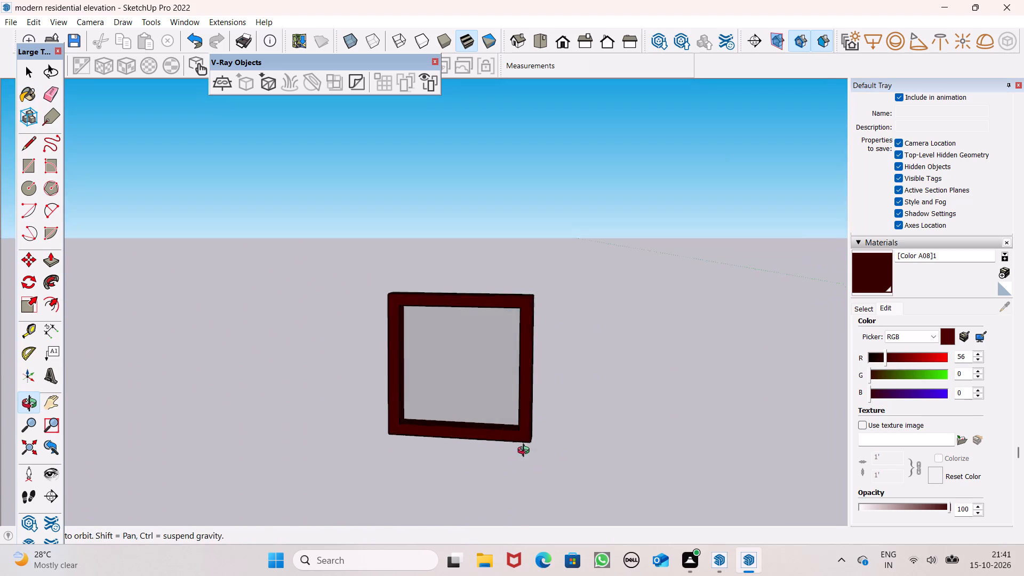
middle_click_drag(526, 452, 788, 454)
middle_click_drag(324, 426, 748, 388)
scroll(392, 436, "up", 1)
middle_click_drag(392, 436, 515, 268)
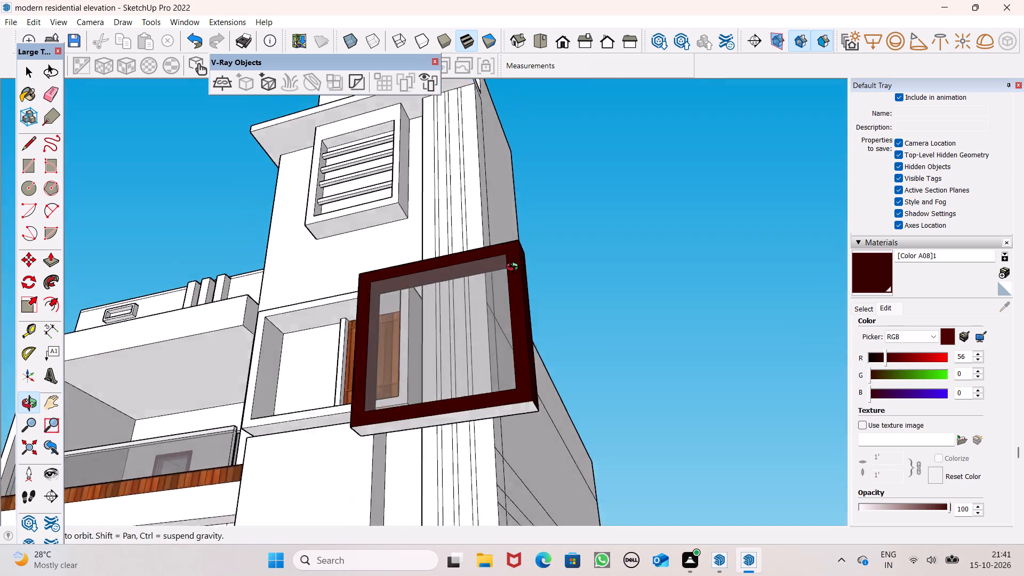
middle_click_drag(515, 268, 515, 249)
scroll(463, 450, "up", 3)
left_click(471, 313)
Select the whole framed glass panel beside the house and make it a group.
scroll(556, 403, "down", 6)
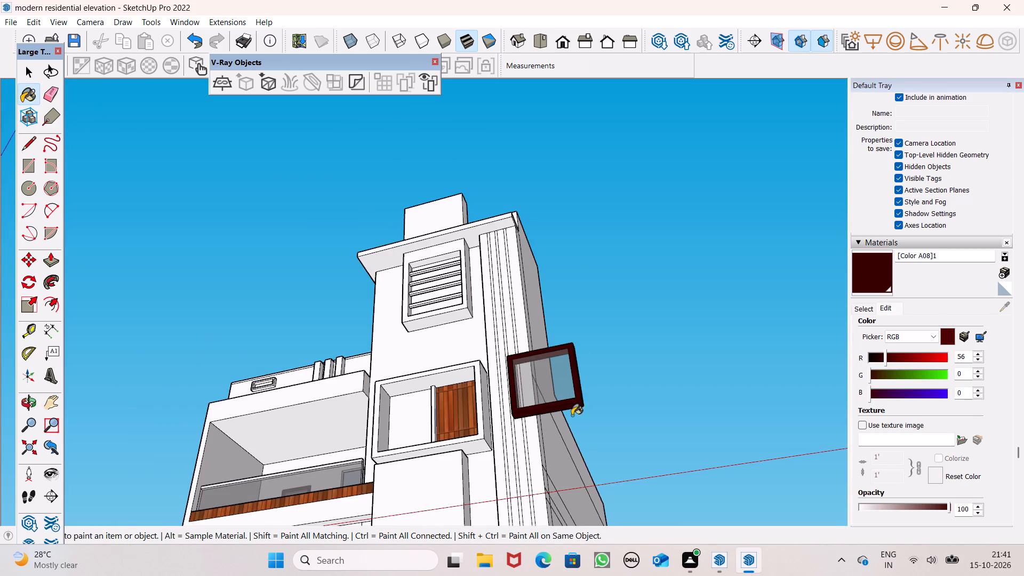
middle_click_drag(583, 434, 640, 535)
scroll(633, 349, "down", 4)
key("space")
scroll(636, 362, "down", 1)
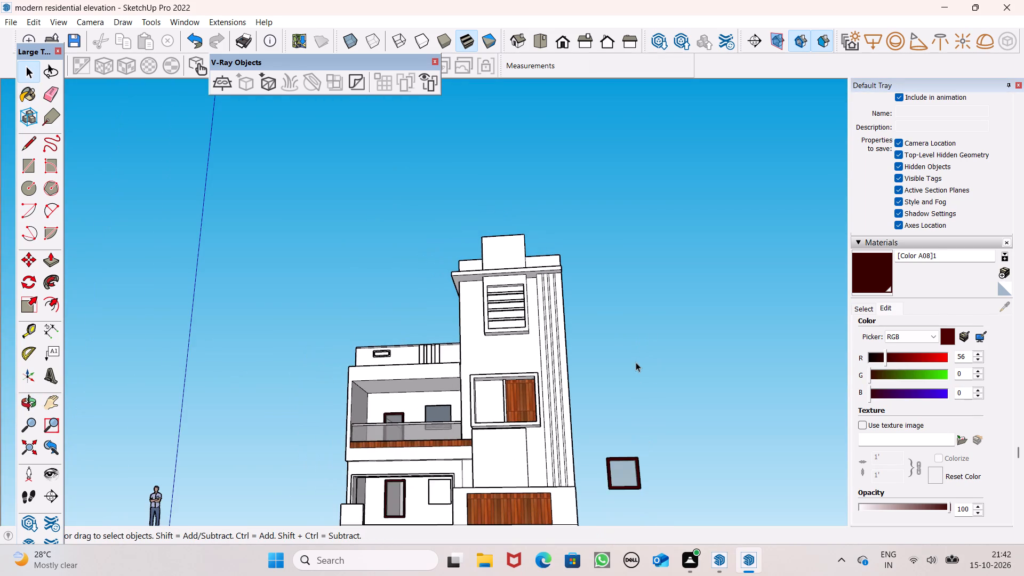
middle_click_drag(663, 383, 666, 413)
triple_click(628, 487)
left_click(628, 488)
right_click(629, 487)
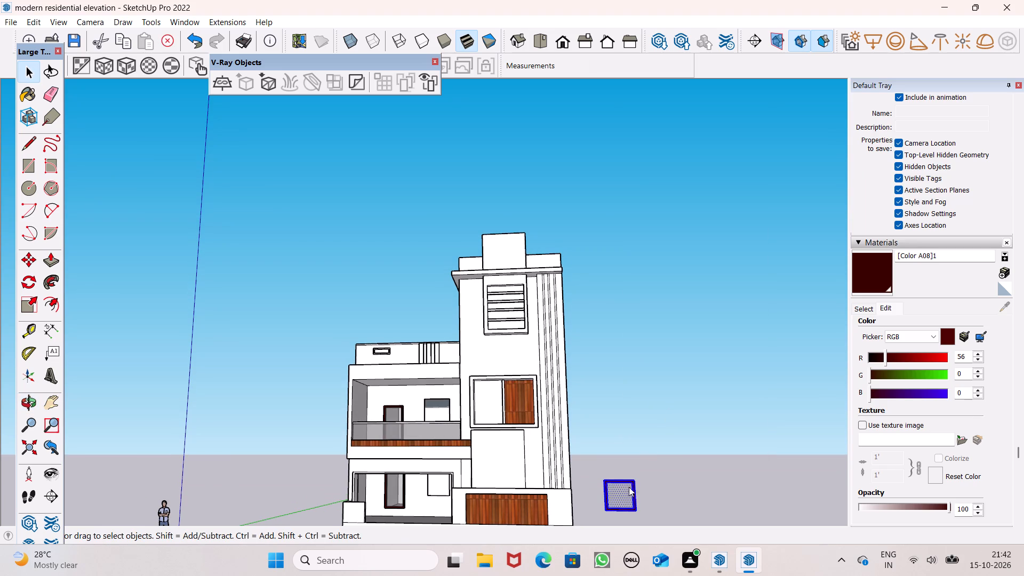
left_click(685, 340)
Move the grouped window panel from beside the house to the front of the ground-floor porch.
scroll(685, 340, "down", 1)
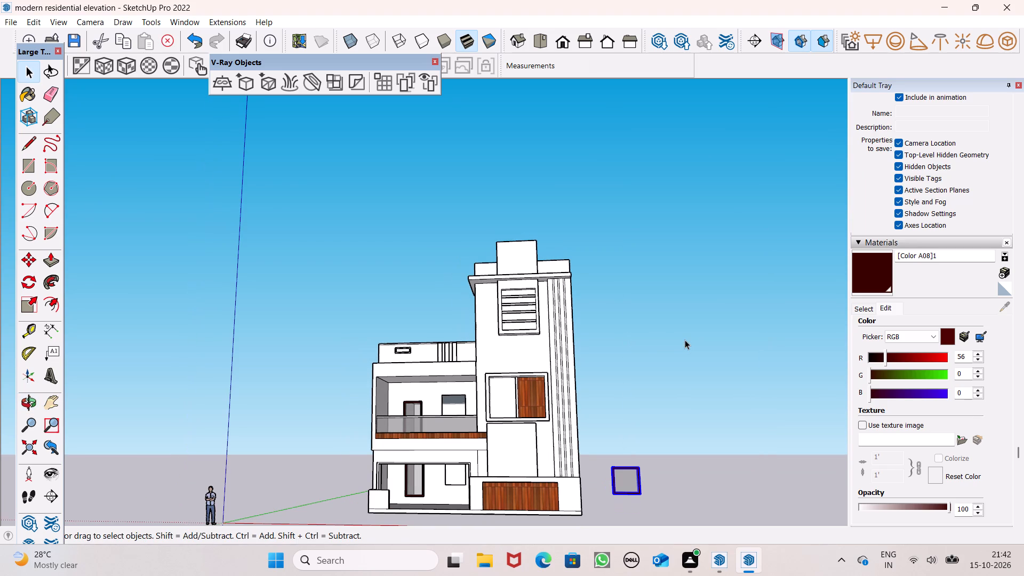
key("m")
key("Return")
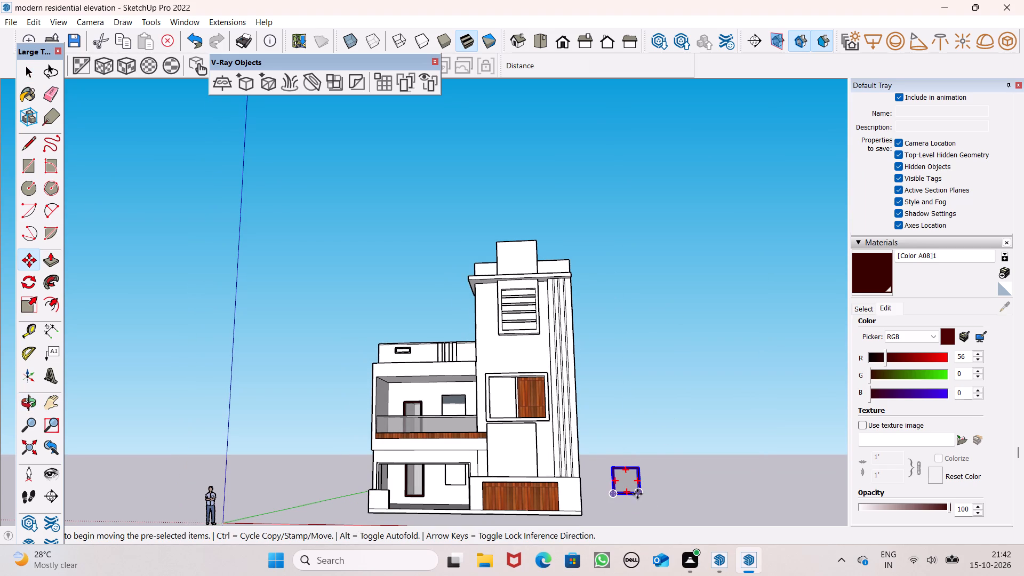
left_click_drag(637, 494, 460, 461)
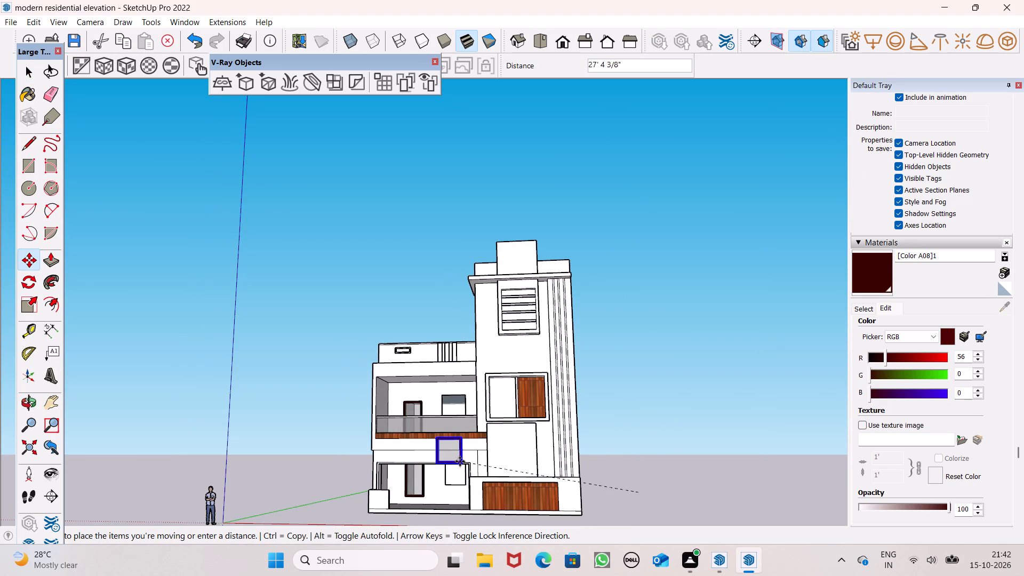
left_click_drag(460, 461, 447, 483)
scroll(452, 471, "up", 4)
scroll(461, 436, "down", 4)
middle_click_drag(481, 474, 465, 547)
left_click_drag(438, 523, 453, 441)
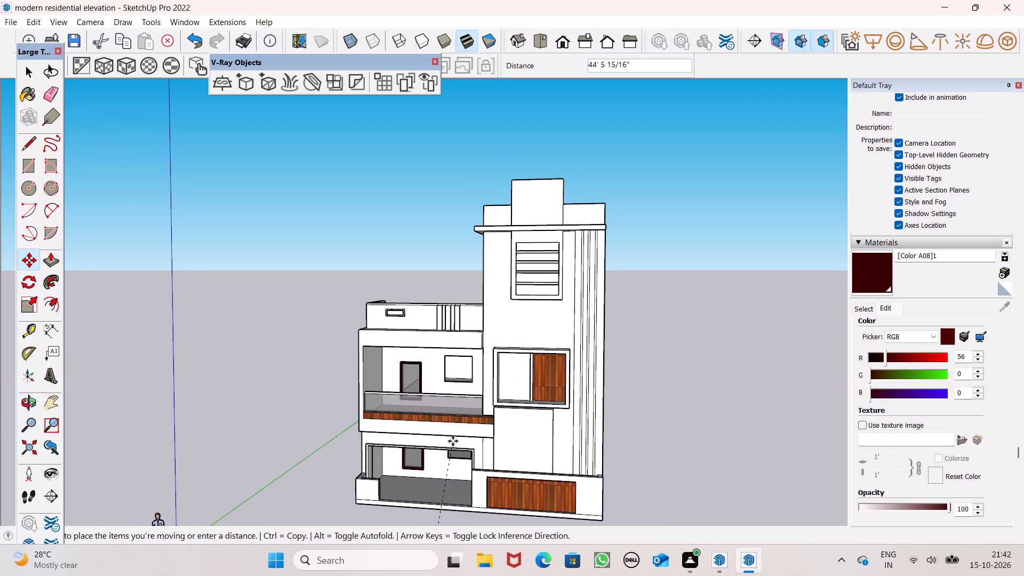
left_click_drag(453, 441, 447, 476)
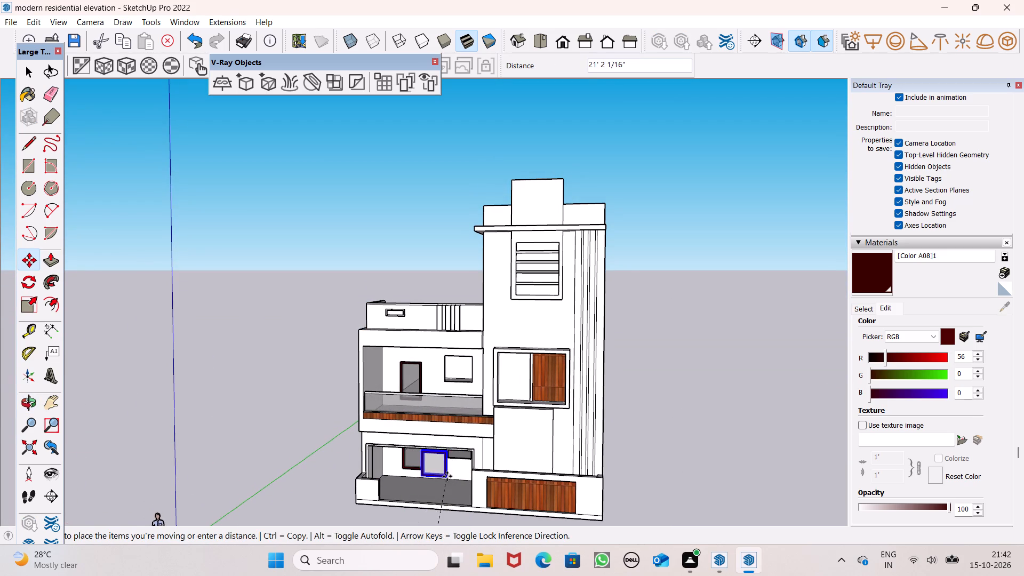
left_click_drag(447, 476, 447, 476)
Move the window panel across the porch until it nearly covers the small window opening beside the framed door panel.
scroll(450, 458, "up", 7)
left_click_drag(440, 509, 478, 473)
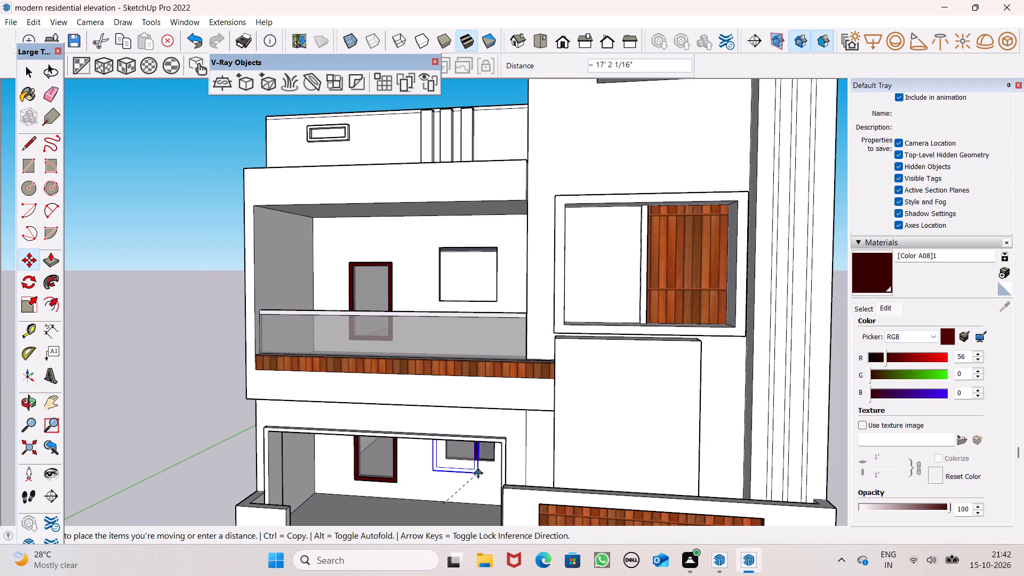
left_click_drag(478, 473, 494, 464)
scroll(431, 463, "up", 2)
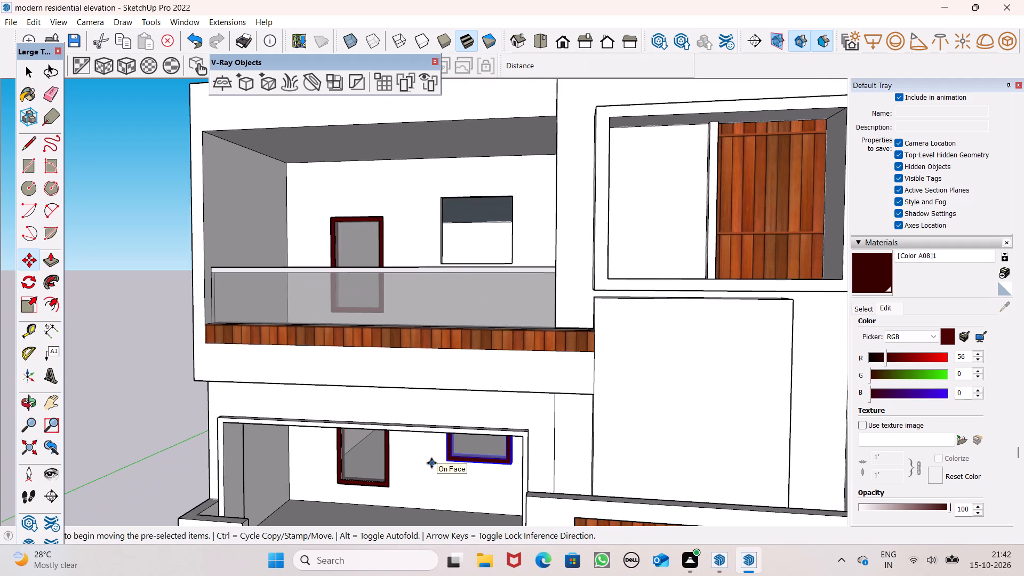
scroll(431, 463, "down", 3)
middle_click_drag(443, 452, 503, 405)
scroll(458, 478, "up", 7)
left_click_drag(533, 430, 529, 438)
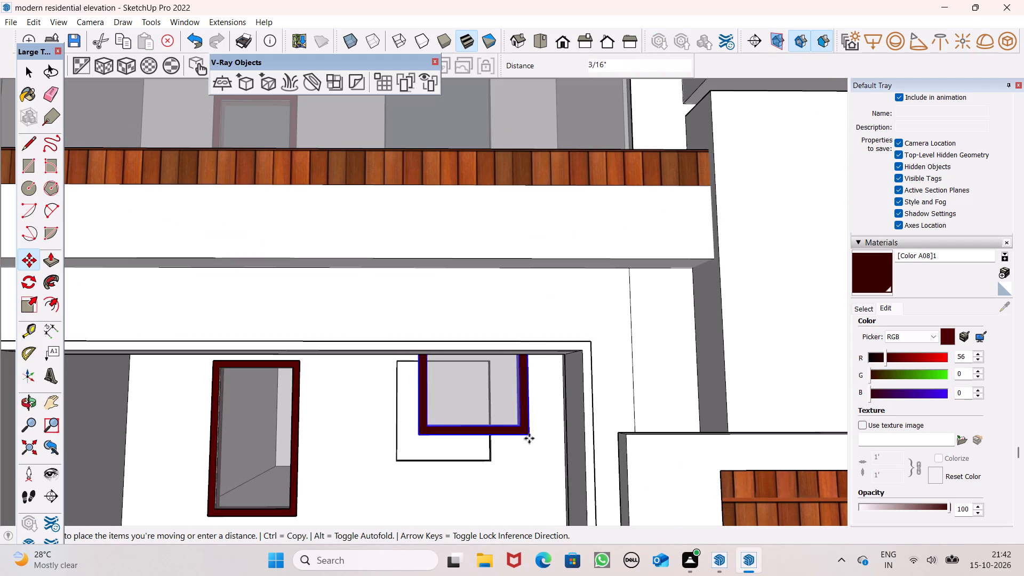
left_click_drag(529, 438, 487, 452)
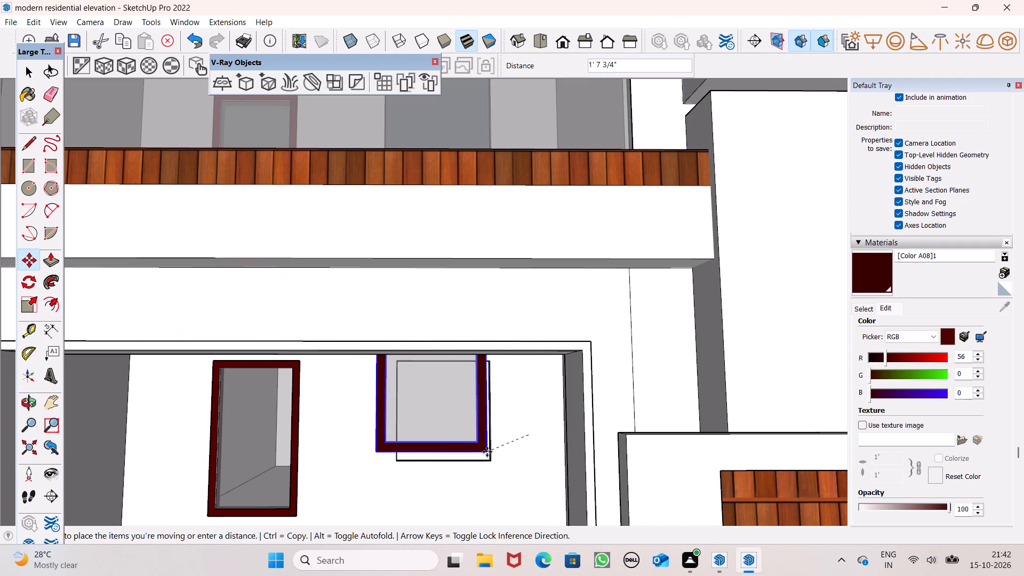
left_click_drag(487, 452, 487, 449)
Move the window panel by its lower corner onto the matching lower corner of the ground-floor window opening and check the fit.
scroll(487, 449, "up", 1)
middle_click_drag(486, 448, 450, 488)
scroll(479, 460, "up", 3)
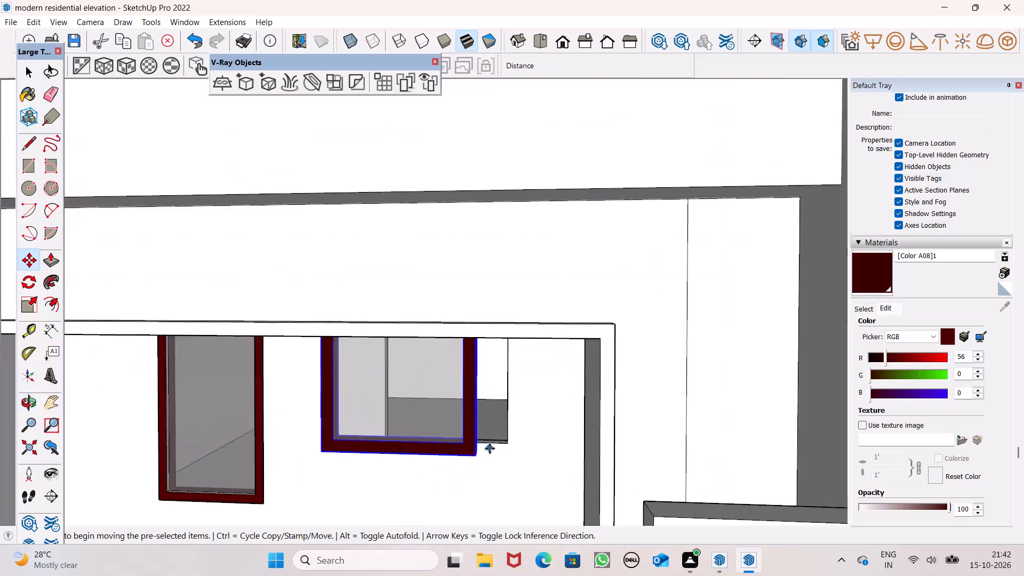
scroll(490, 449, "up", 3)
left_click_drag(463, 463, 526, 431)
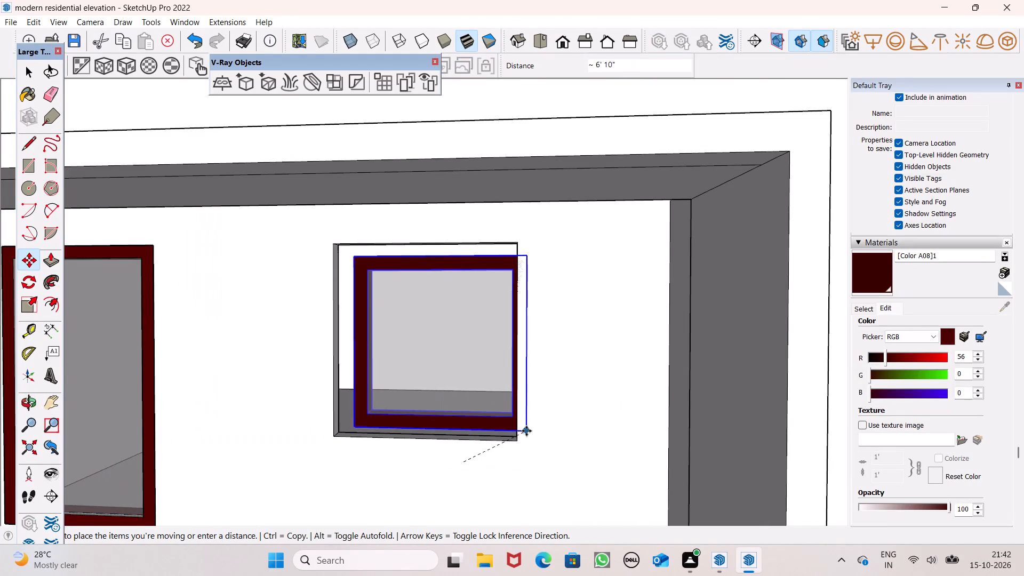
left_click_drag(526, 431, 516, 438)
middle_click_drag(393, 434, 433, 434)
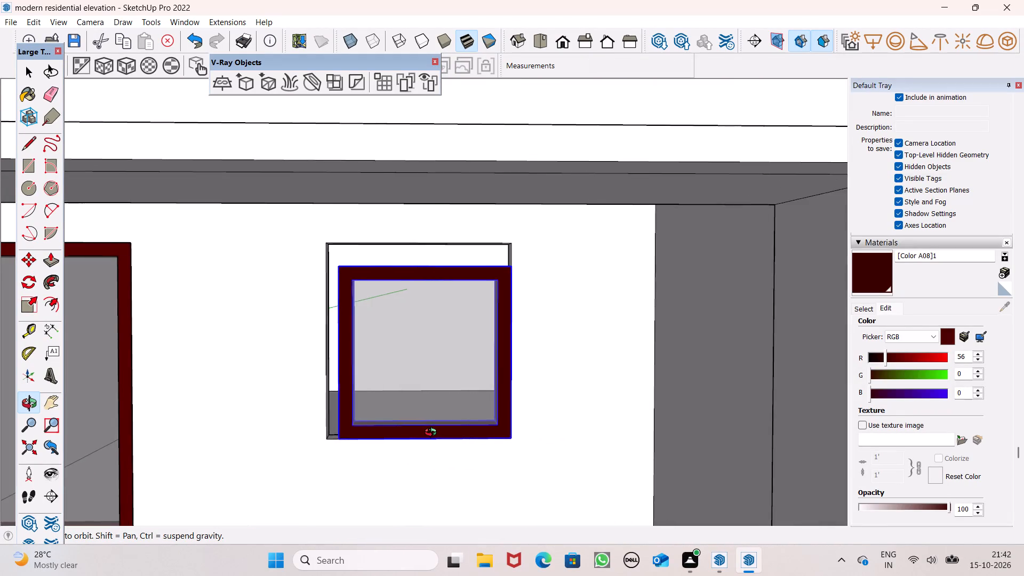
middle_click_drag(433, 434, 587, 404)
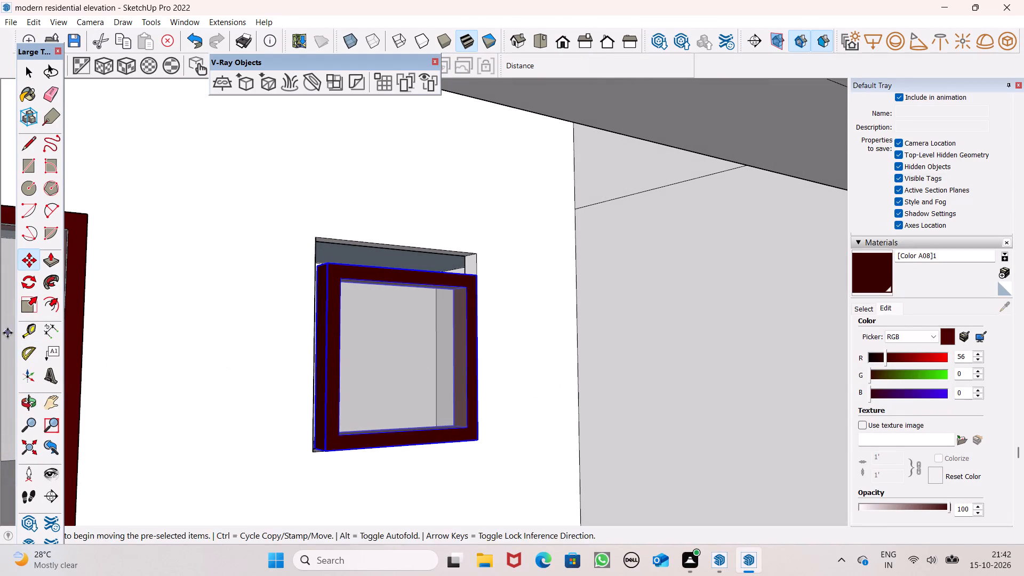
Scale the framed window panel about 1.07 in width and also in height so it fills the ground-floor window opening.
left_click(31, 306)
scroll(313, 358, "up", 2)
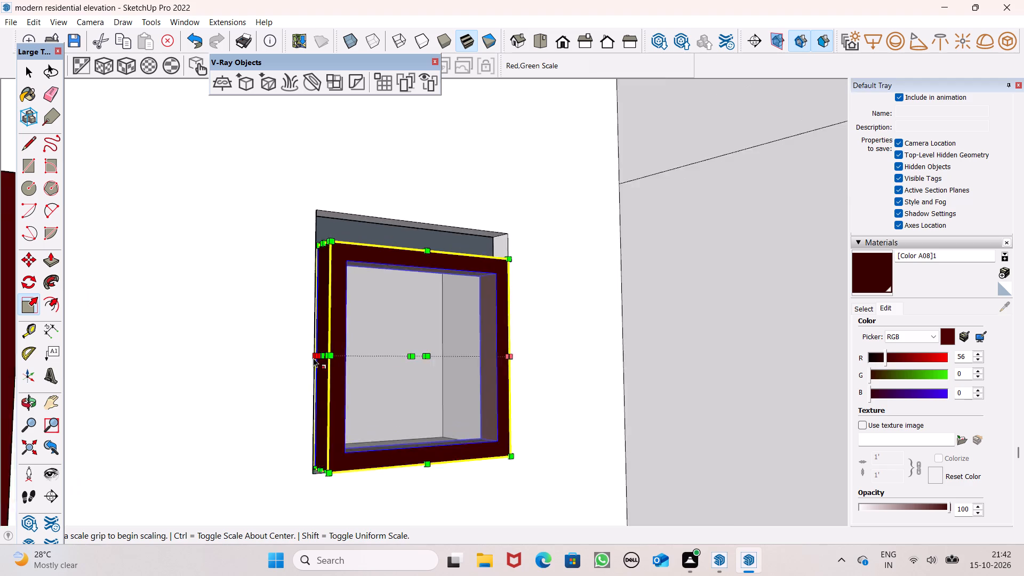
scroll(313, 358, "up", 4)
left_click_drag(331, 357, 314, 367)
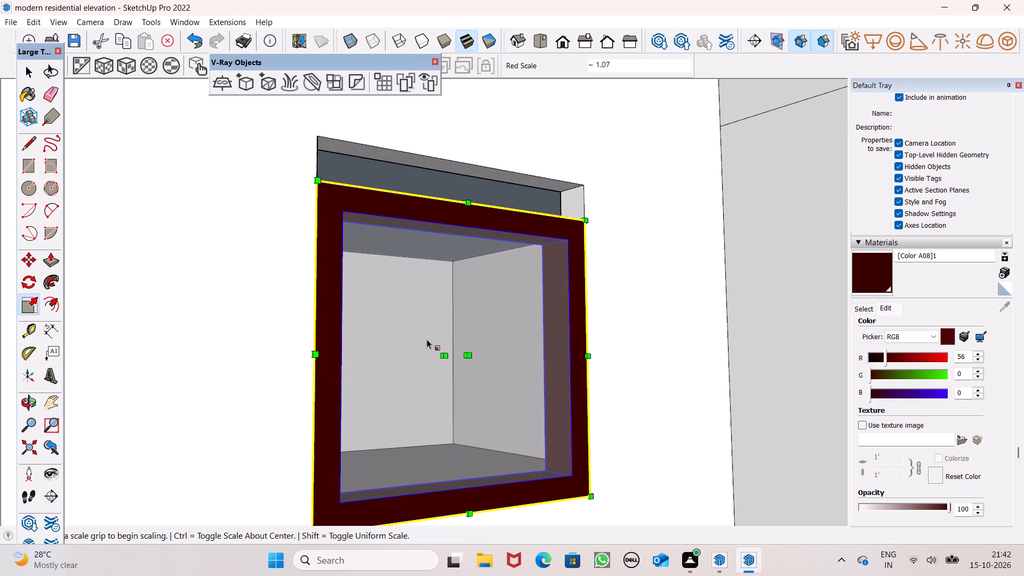
middle_click_drag(415, 288, 442, 431)
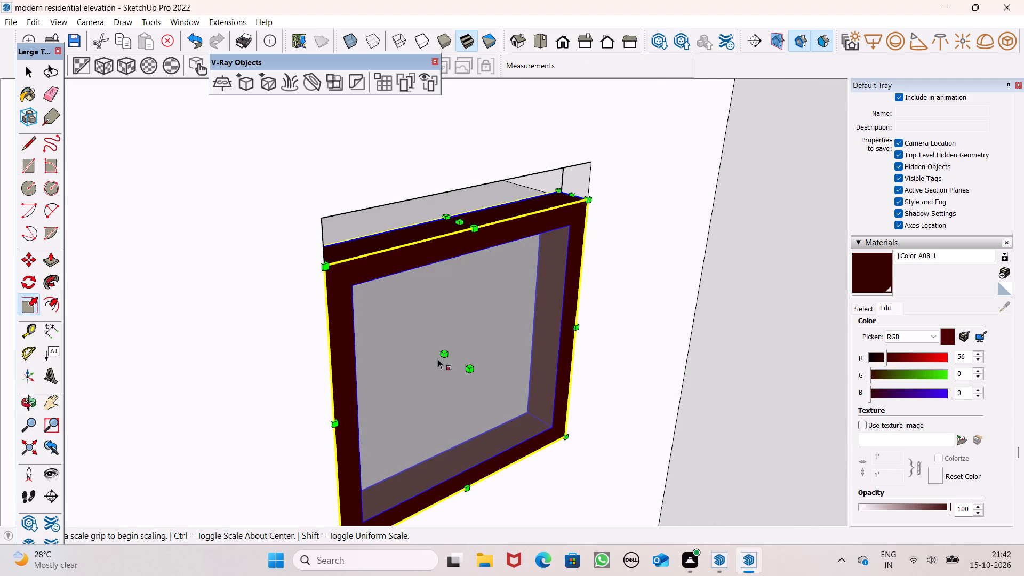
left_click_drag(462, 220, 459, 191)
scroll(417, 234, "down", 11)
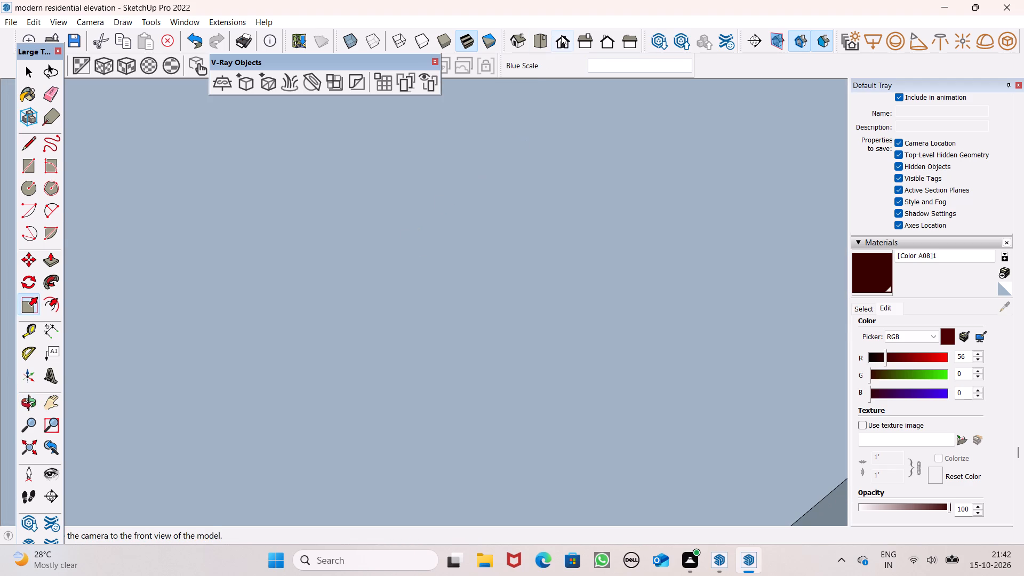
left_click(561, 35)
scroll(500, 185, "down", 20)
scroll(500, 185, "down", 8)
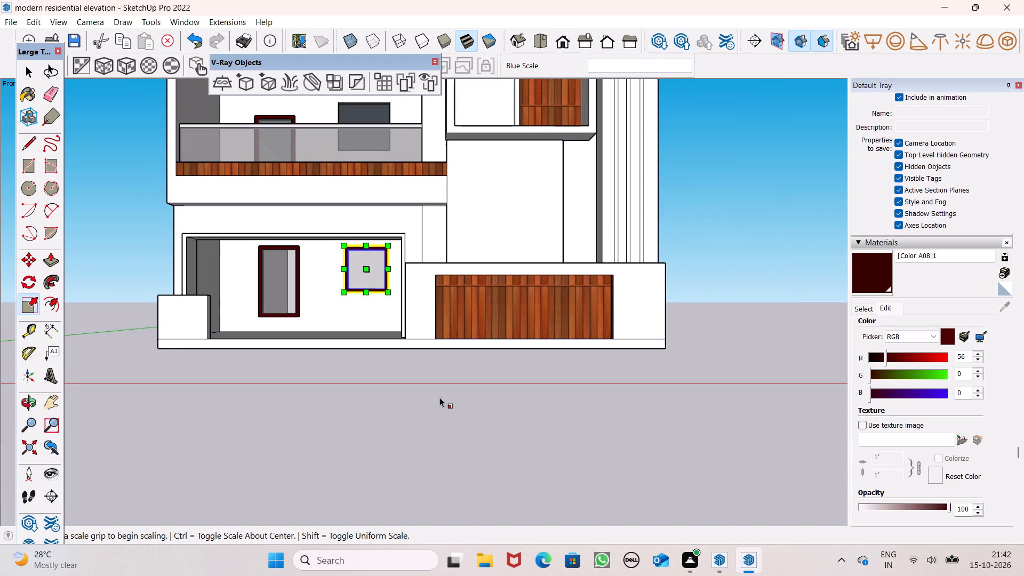
key("space")
left_click(396, 385)
Copy the framed window panel from the ground floor straight up to the window opening above the wood-clad balcony.
scroll(405, 299, "down", 5)
middle_click_drag(406, 351, 394, 465)
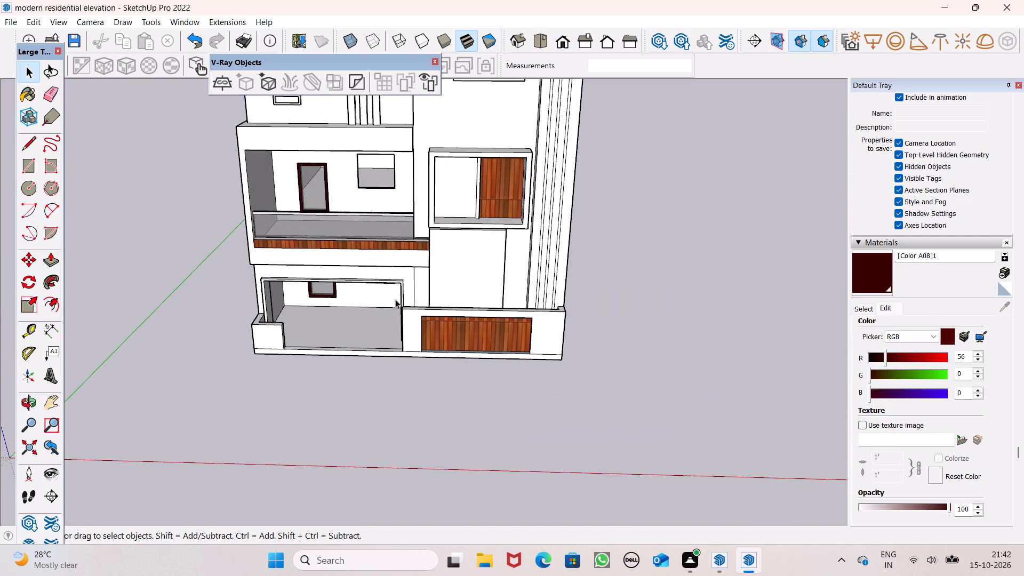
scroll(395, 298, "up", 3)
middle_click_drag(396, 297, 408, 237)
left_click(389, 273)
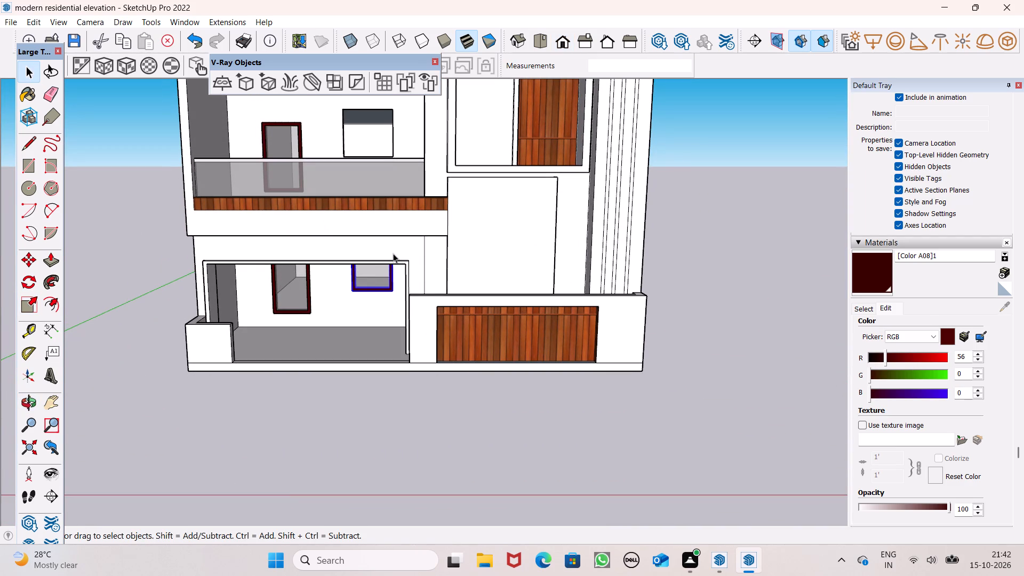
key("m")
key("Return")
scroll(394, 253, "down", 4)
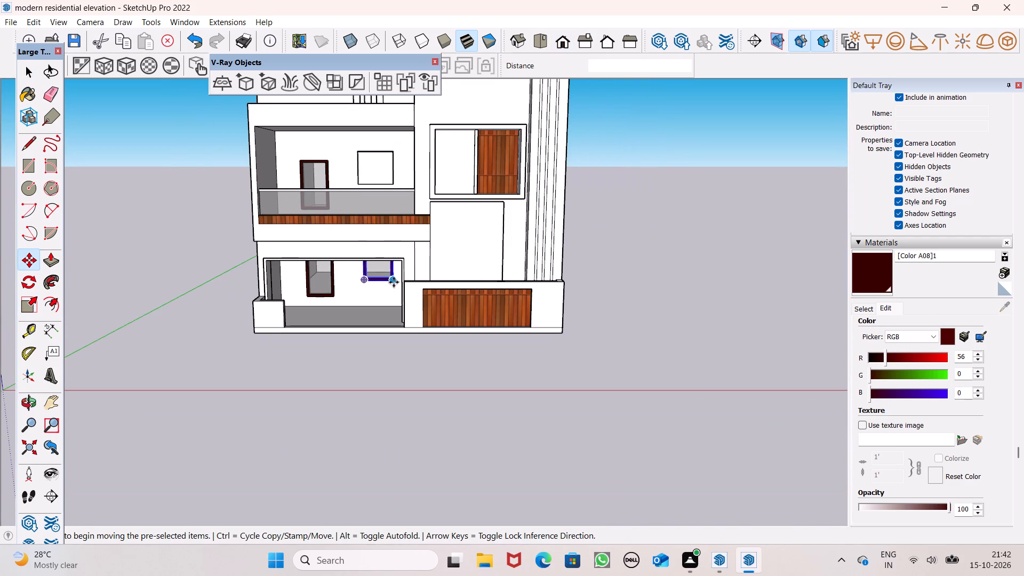
left_click_drag(394, 281, 389, 177)
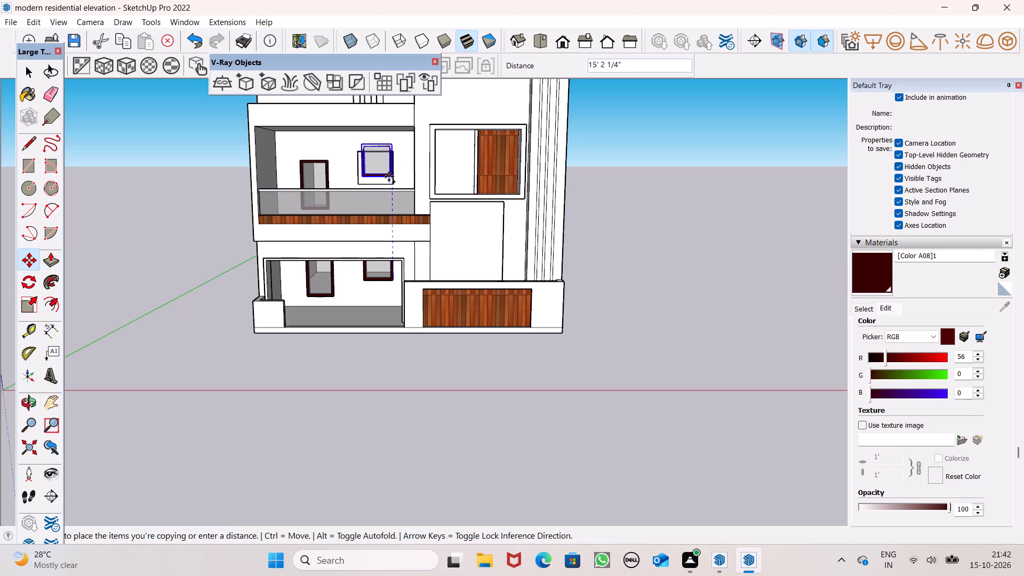
left_click_drag(389, 177, 385, 184)
Move the copied window panel by its lower corner onto the matching lower corner of the balcony window opening.
scroll(354, 161, "up", 7)
middle_click_drag(374, 237, 394, 286)
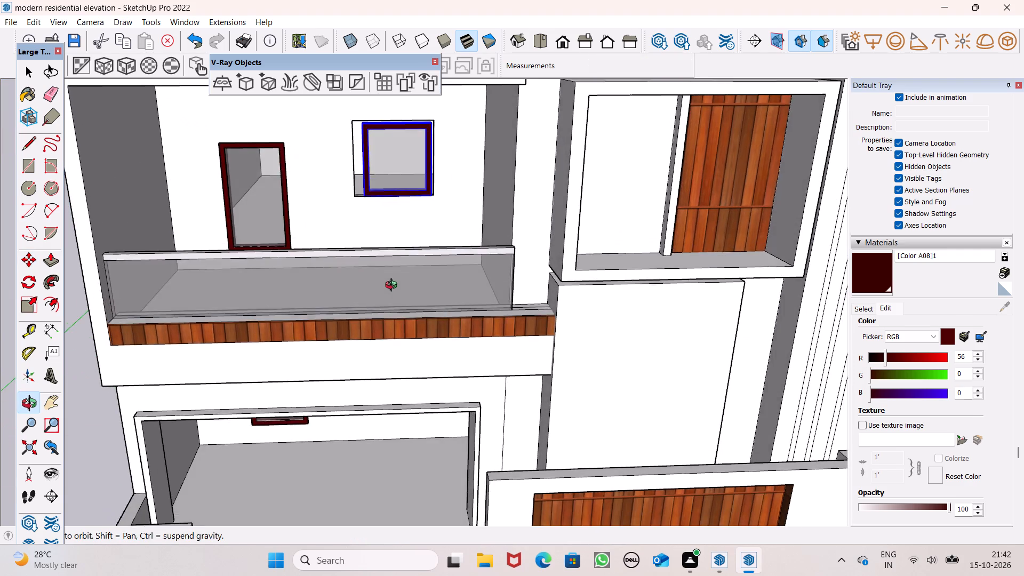
middle_click_drag(394, 286, 397, 283)
scroll(396, 162, "up", 6)
scroll(444, 198, "up", 5)
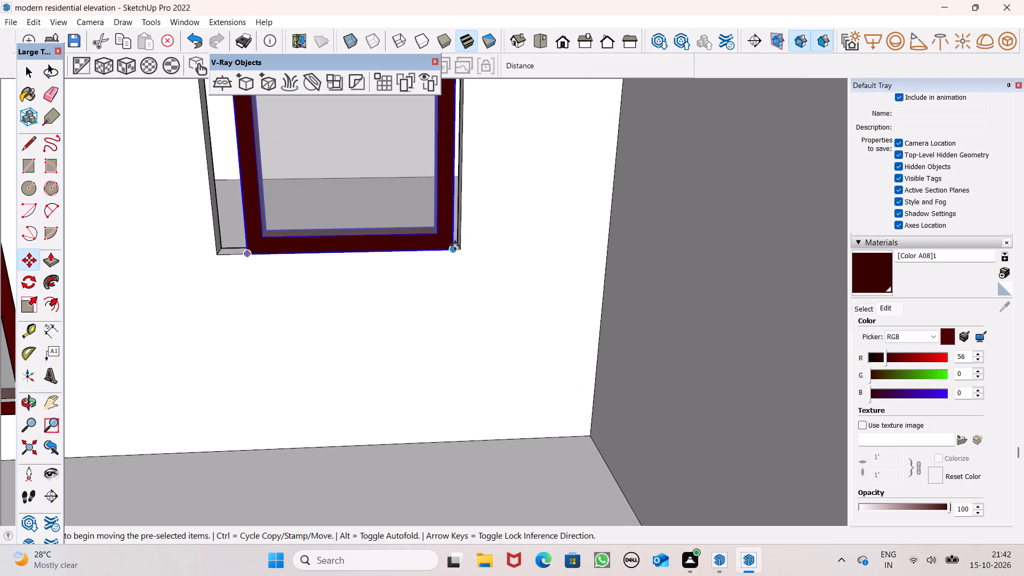
left_click_drag(453, 249, 459, 249)
scroll(461, 299, "down", 4)
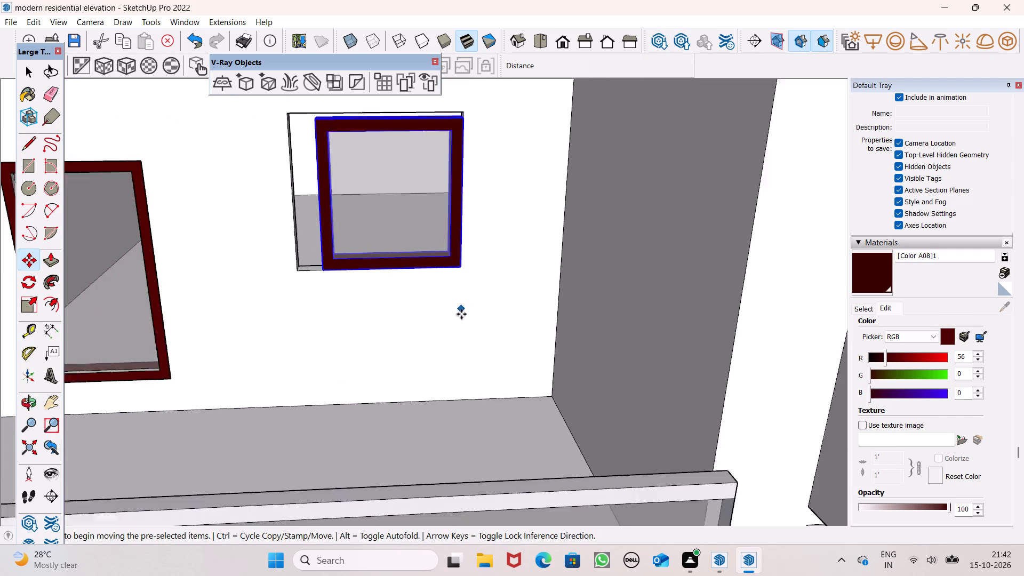
scroll(461, 314, "down", 2)
Scale the copied window panel in width and height so it fills the whole balcony window opening.
middle_click_drag(456, 313, 540, 273)
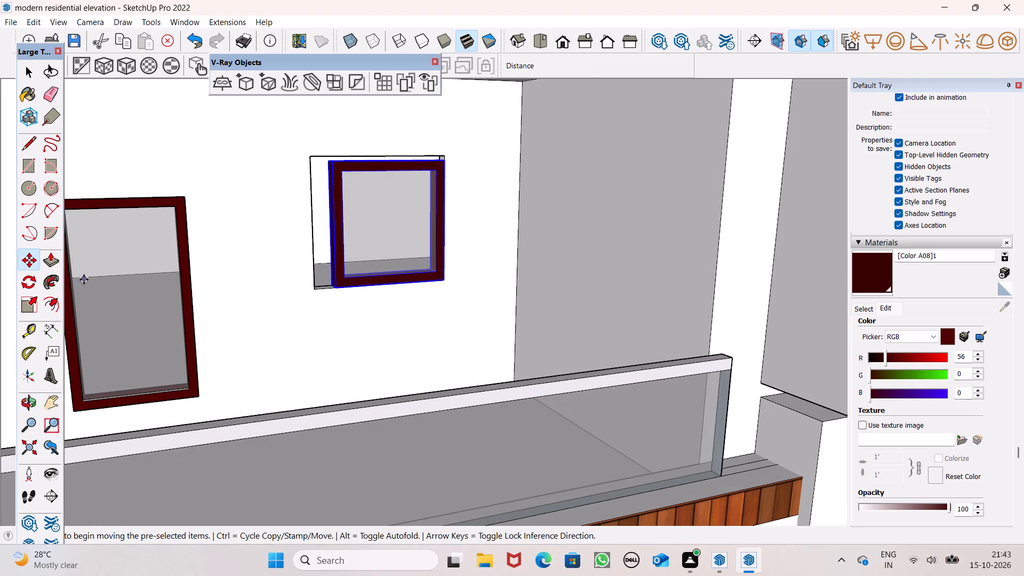
left_click(28, 301)
scroll(287, 212, "up", 3)
middle_click_drag(342, 249, 393, 270)
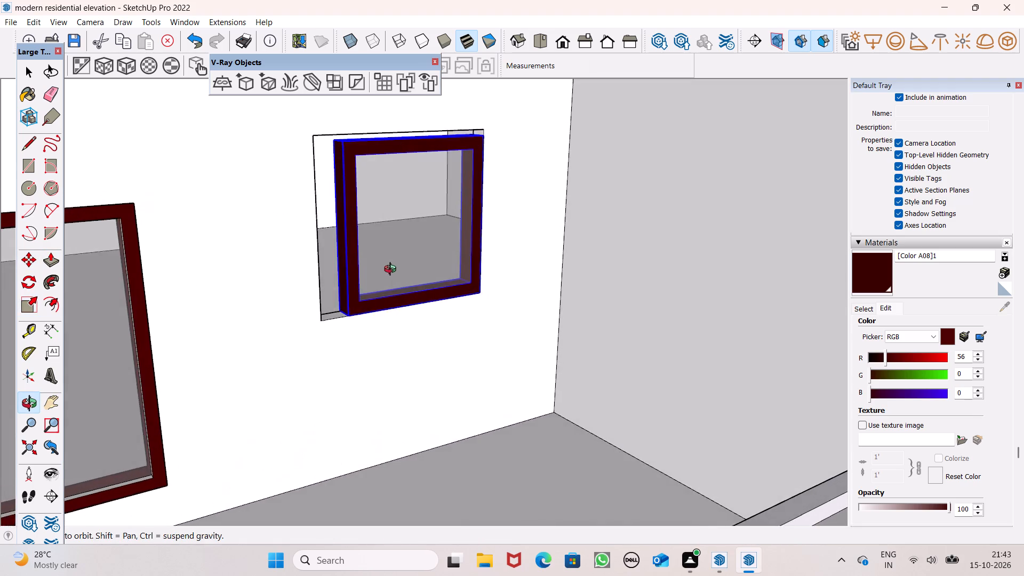
middle_click_drag(393, 270, 388, 264)
scroll(348, 236, "up", 4)
left_click_drag(336, 229, 302, 237)
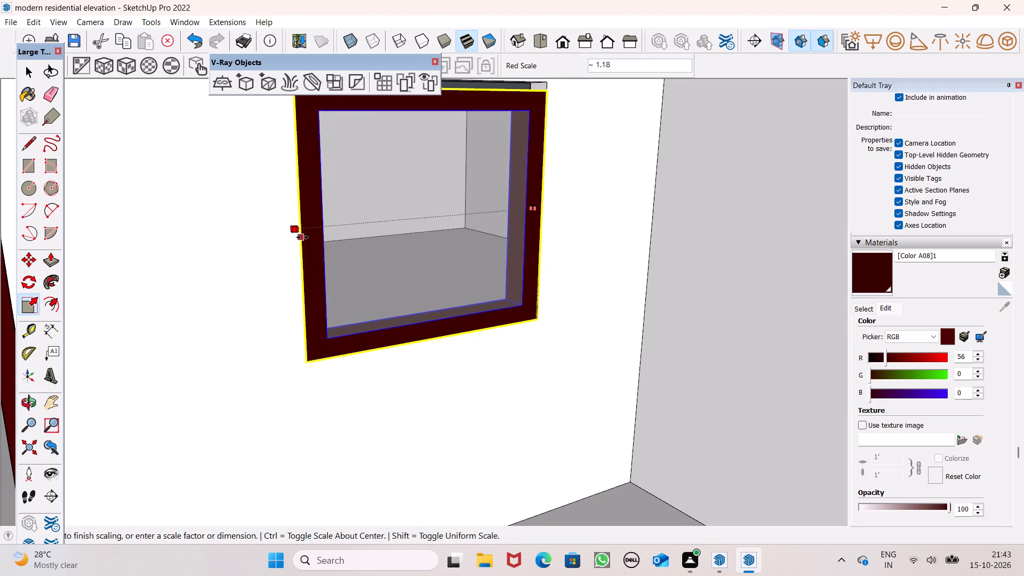
left_click_drag(302, 237, 295, 238)
scroll(330, 298, "down", 5)
scroll(373, 155, "up", 6)
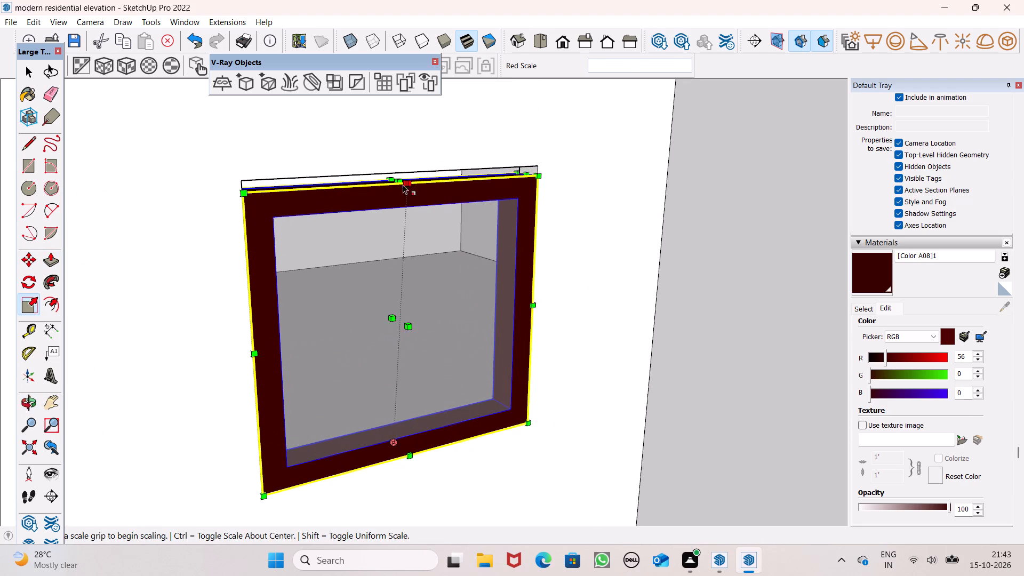
left_click_drag(398, 182, 398, 175)
scroll(226, 189, "down", 15)
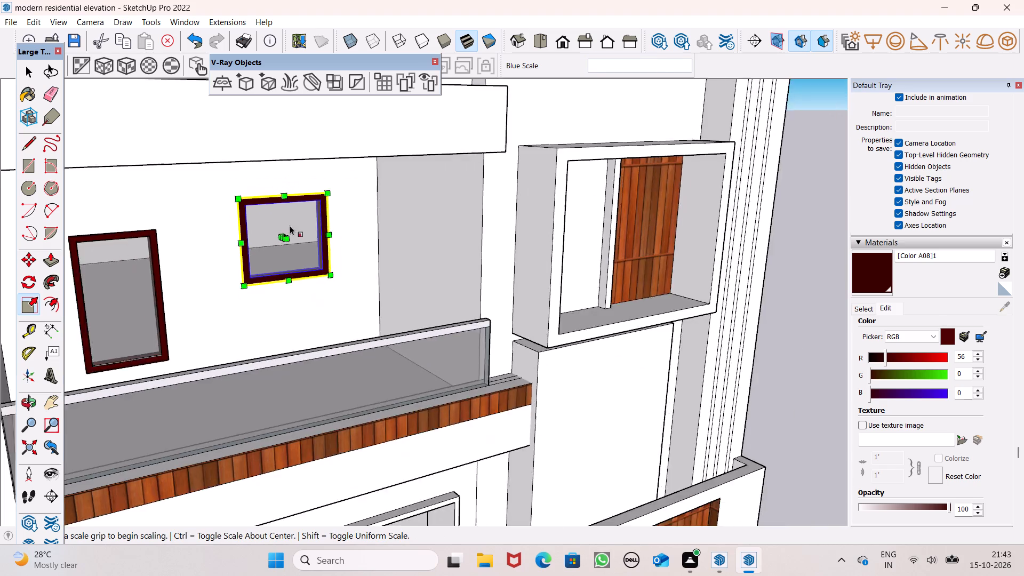
scroll(290, 226, "down", 7)
key("space")
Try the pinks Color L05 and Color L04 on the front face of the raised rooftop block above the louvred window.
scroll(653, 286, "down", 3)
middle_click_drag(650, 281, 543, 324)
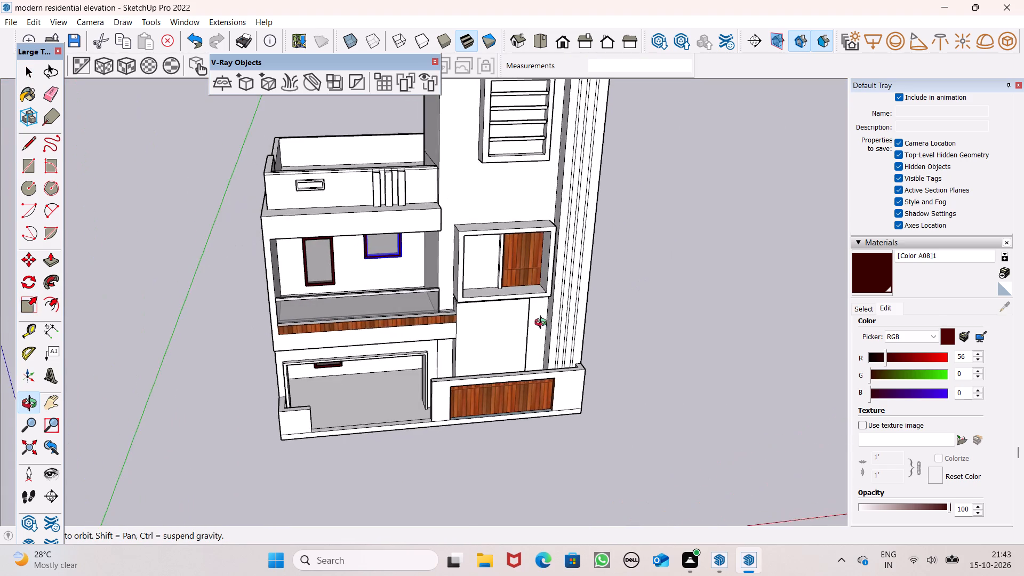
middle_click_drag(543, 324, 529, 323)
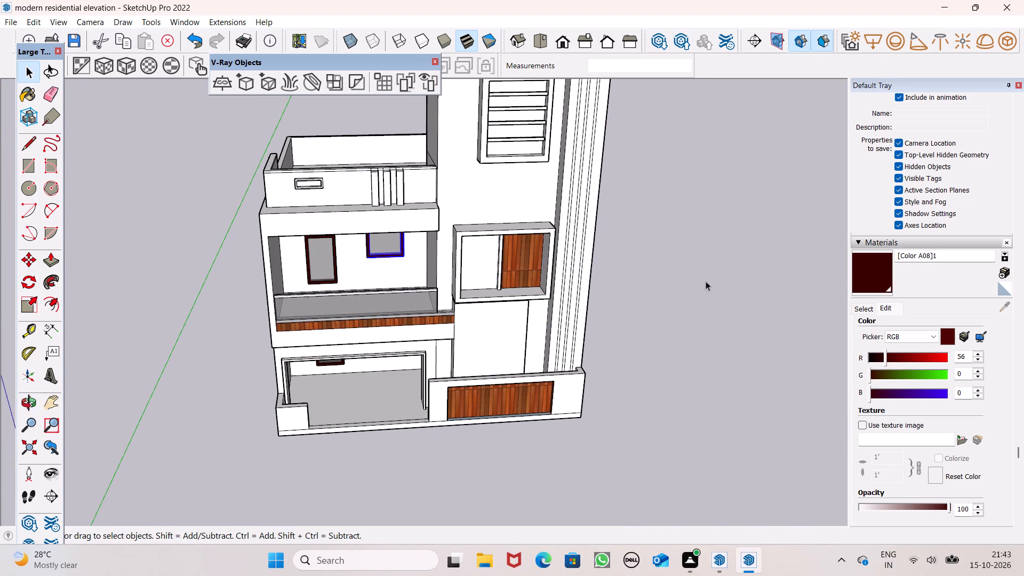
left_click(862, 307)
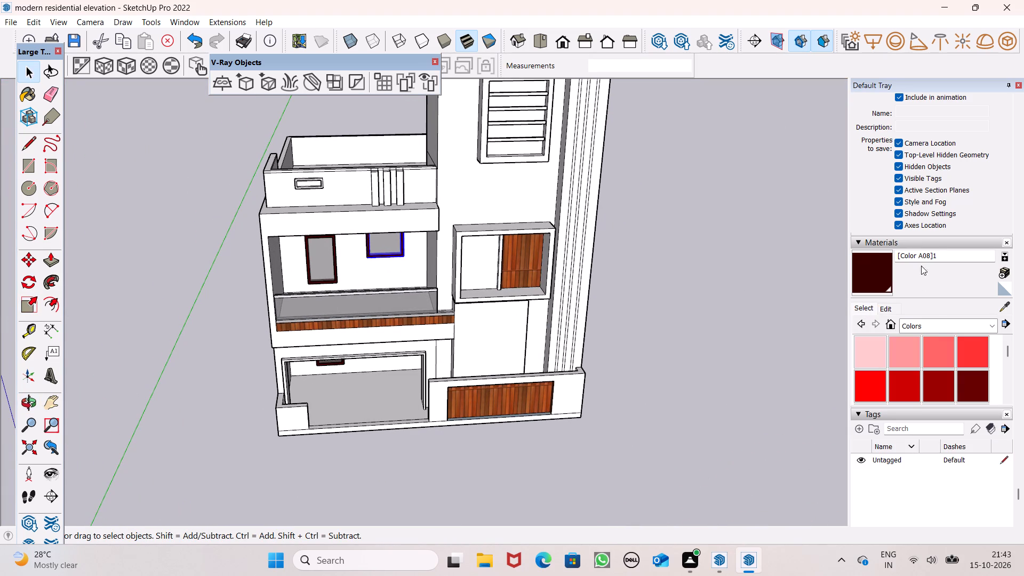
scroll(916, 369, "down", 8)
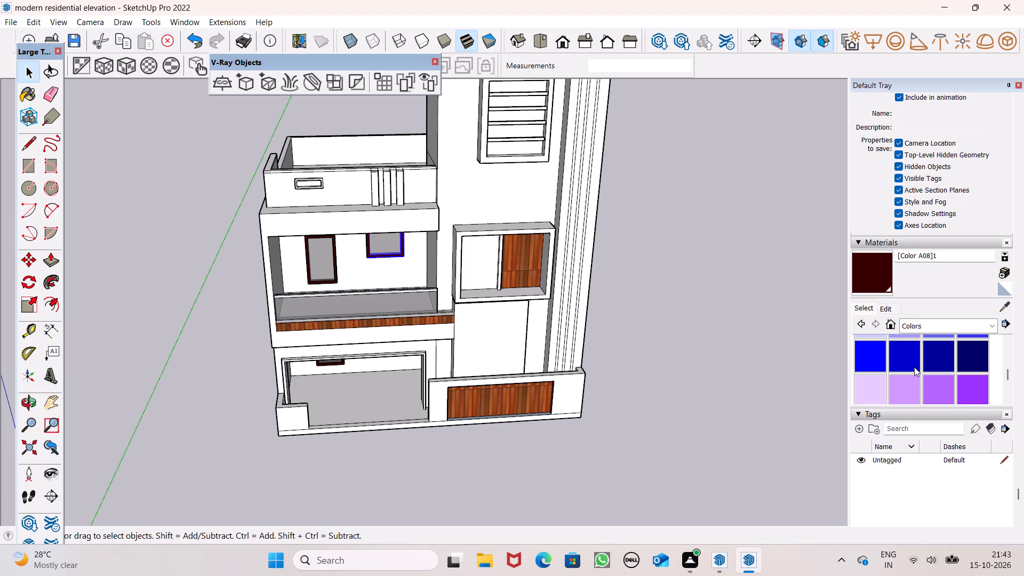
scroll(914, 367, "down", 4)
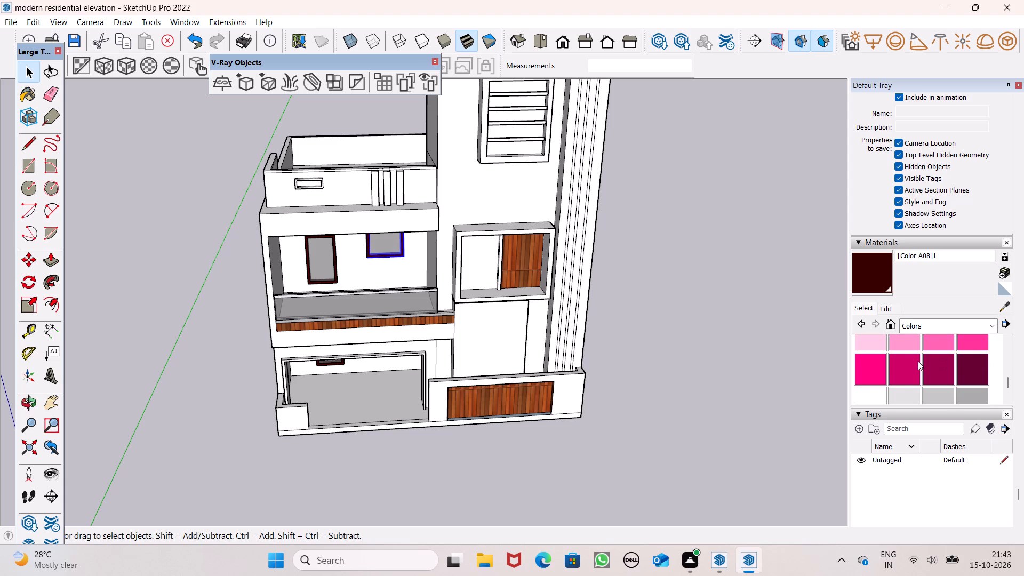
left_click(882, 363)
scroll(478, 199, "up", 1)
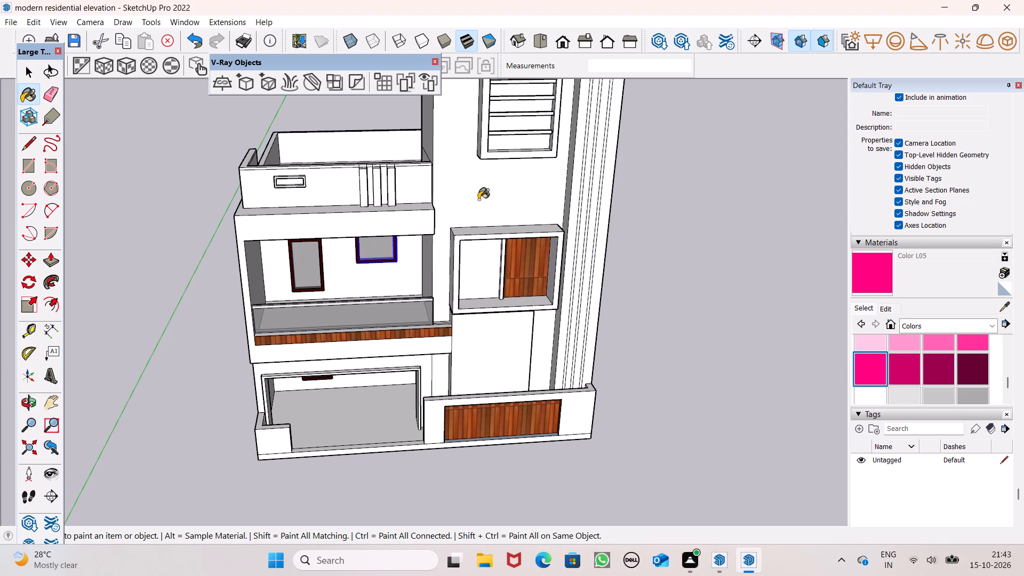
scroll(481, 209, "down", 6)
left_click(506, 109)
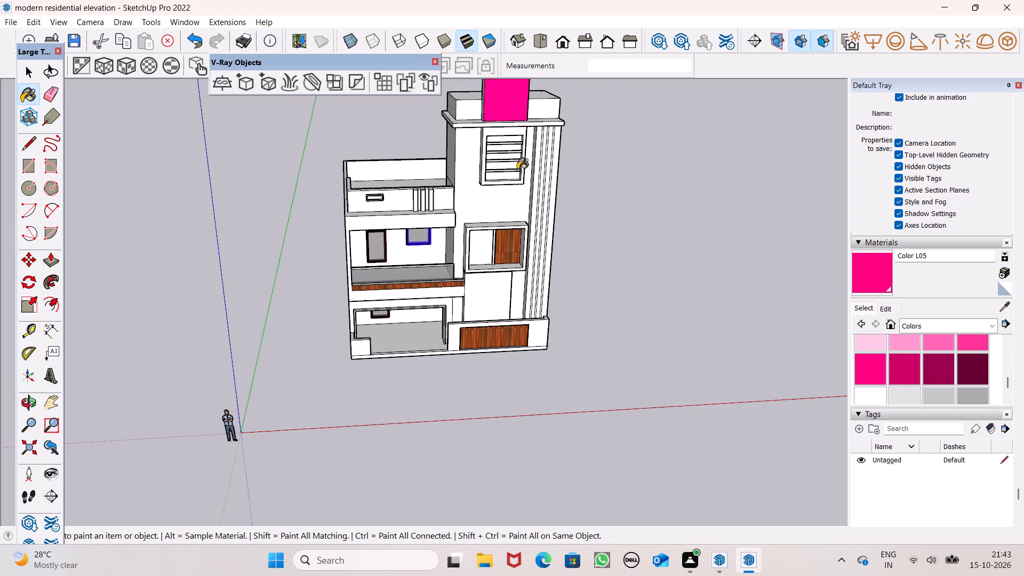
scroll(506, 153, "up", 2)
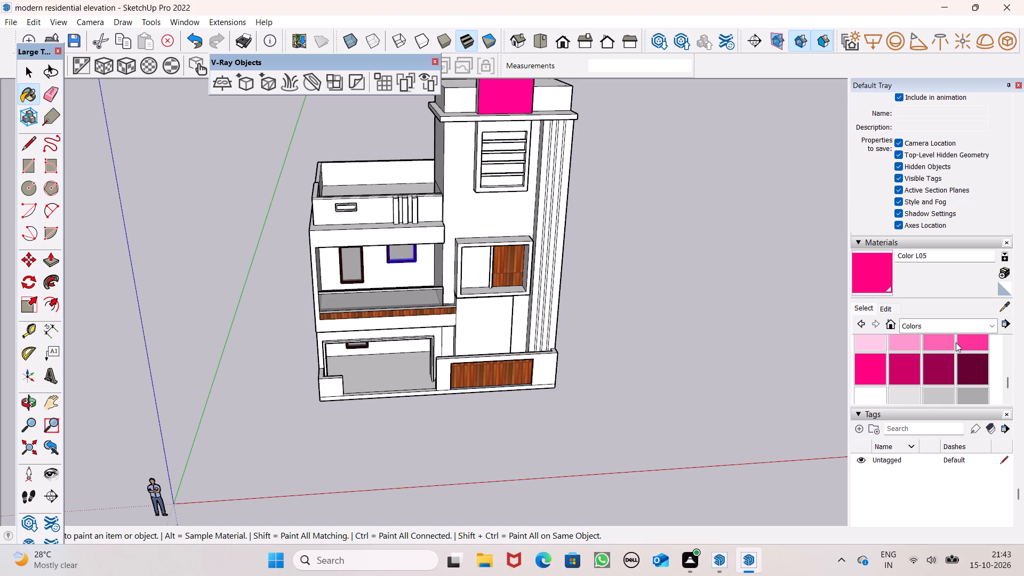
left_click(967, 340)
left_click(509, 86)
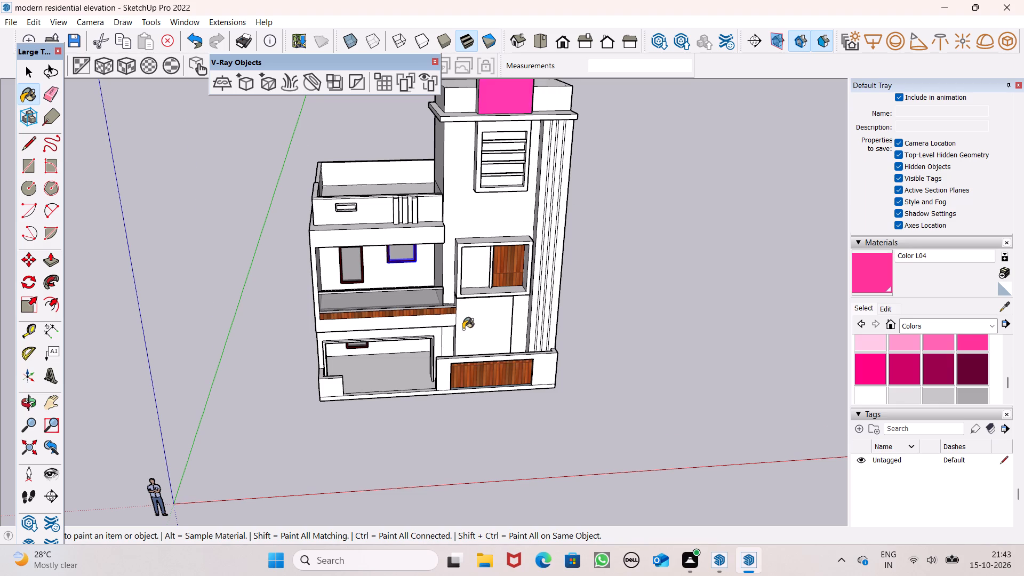
Paint the front faces of the raised rooftop block and the louvred window's frame with Color L03.
scroll(463, 327, "down", 3)
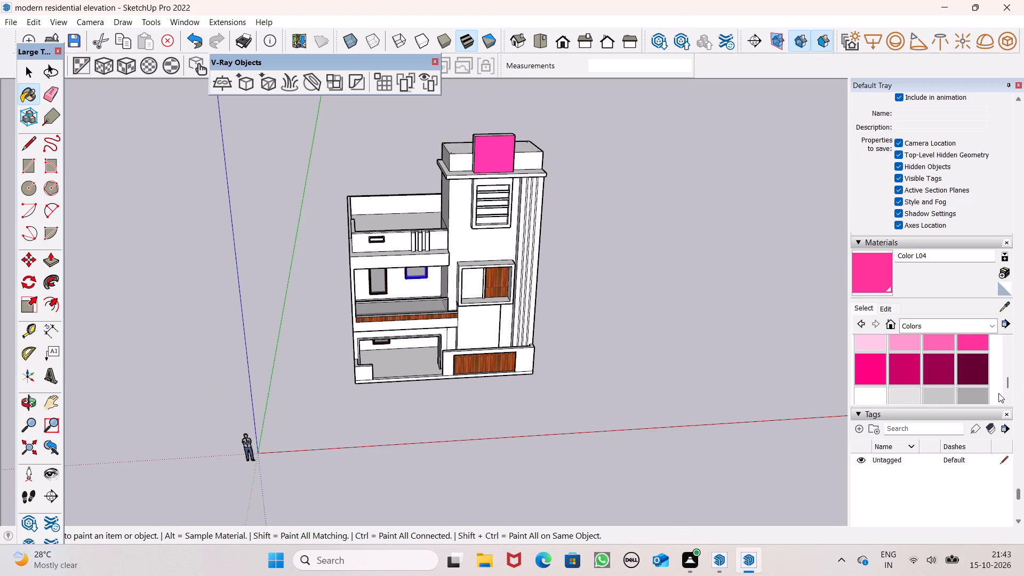
left_click(940, 343)
scroll(533, 162, "up", 4)
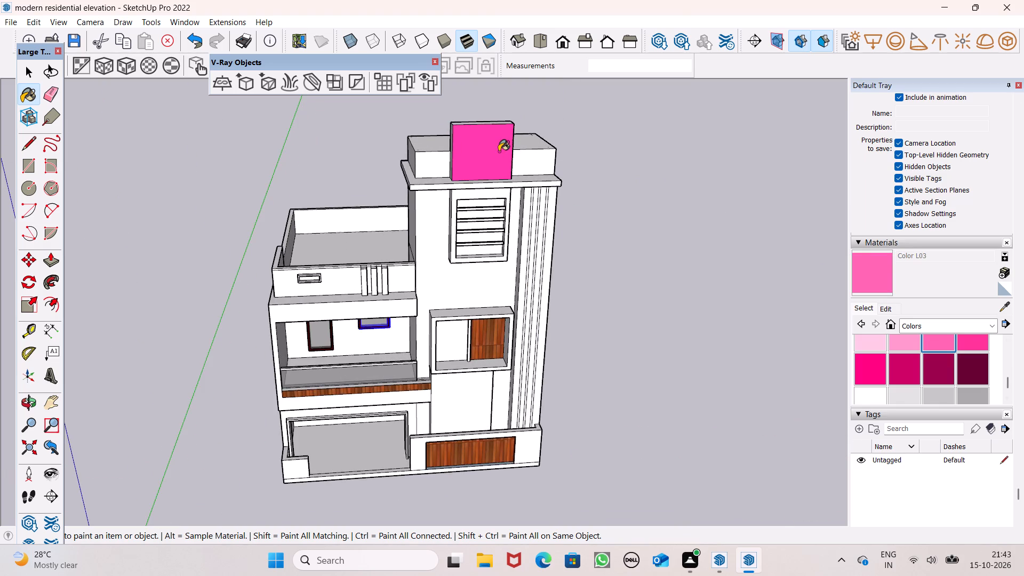
left_click(499, 151)
scroll(495, 173, "up", 7)
scroll(507, 222, "up", 2)
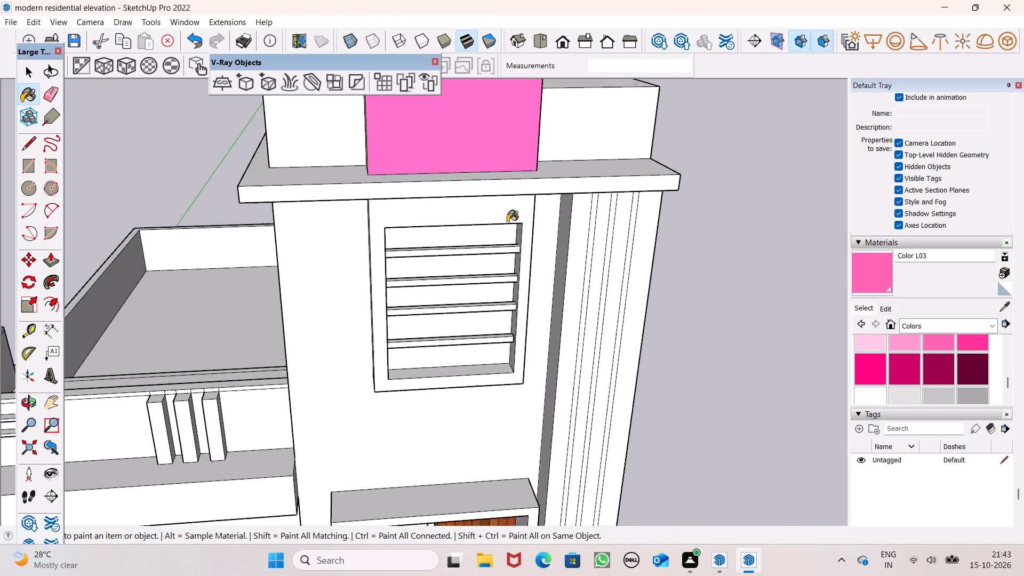
scroll(507, 222, "up", 2)
left_click(508, 209)
scroll(508, 201, "down", 6)
Paint the top and side faces of the raised rooftop block with Color L03.
middle_click_drag(548, 306, 630, 427)
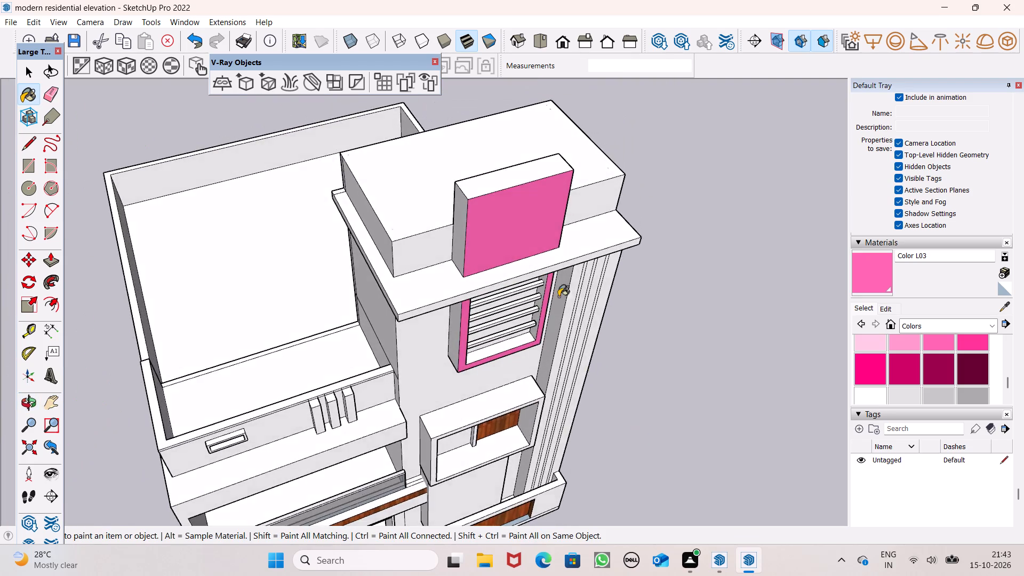
scroll(535, 200, "up", 4)
left_click(490, 172)
left_click(418, 220)
middle_click_drag(524, 243, 162, 216)
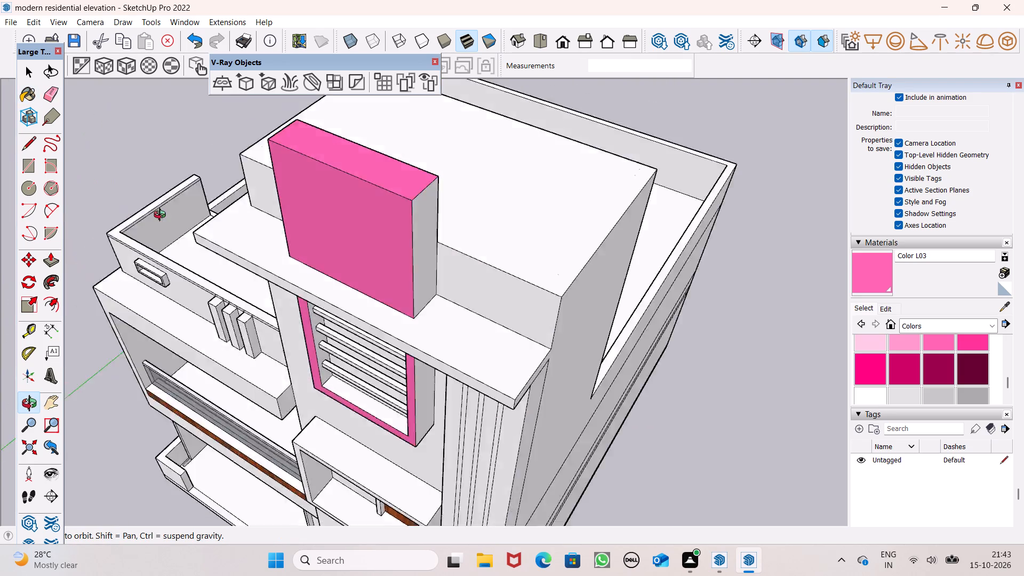
middle_click_drag(162, 216, 1, 178)
left_click(285, 158)
scroll(393, 186, "up", 1)
middle_click_drag(393, 186, 126, 166)
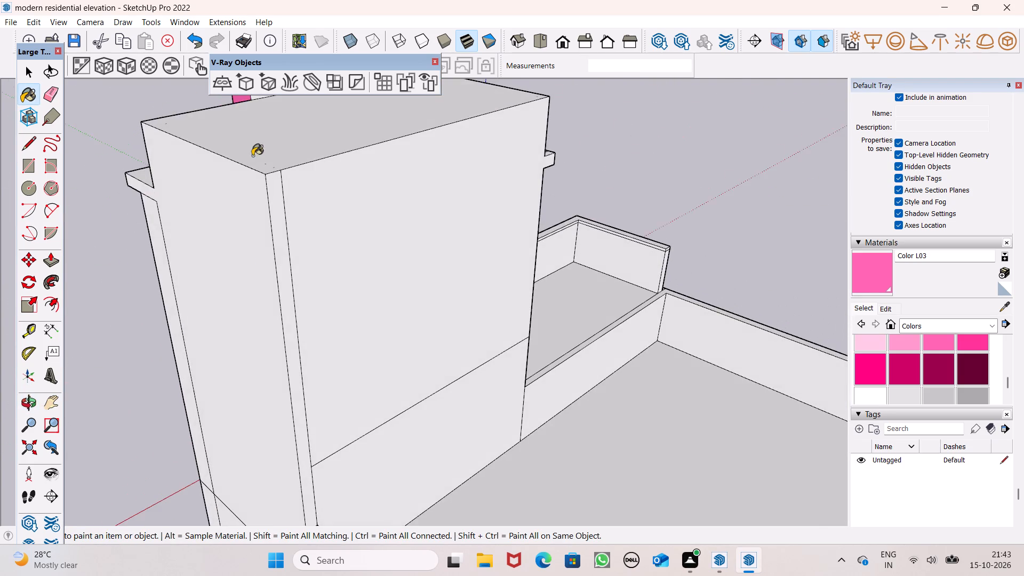
scroll(259, 299, "down", 6)
scroll(278, 204, "up", 5)
left_click(276, 166)
middle_click_drag(181, 213, 677, 253)
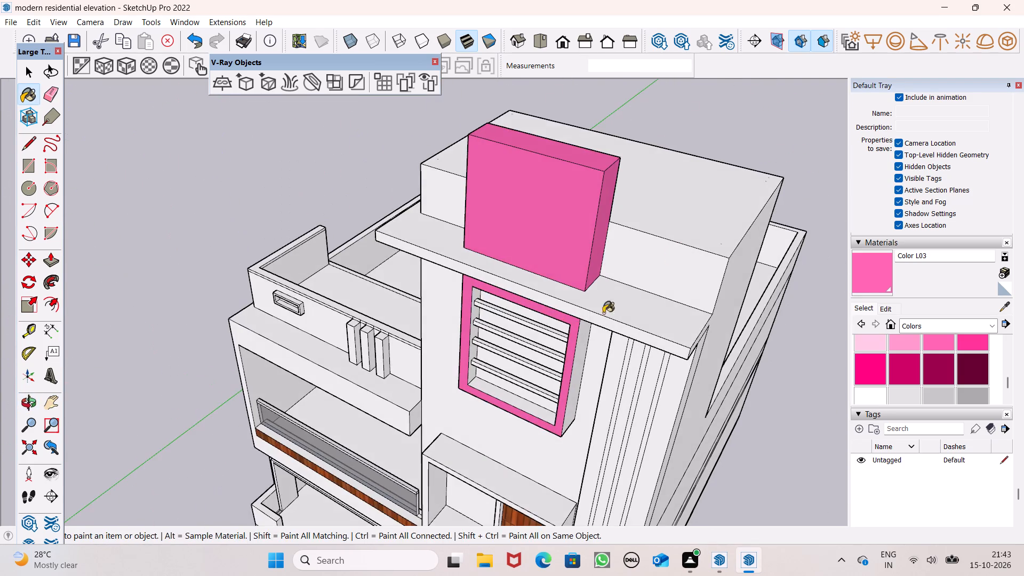
Paint the louvred window frame's outer side face nearest the vertical wall grooves with Color L03.
middle_click_drag(585, 356, 573, 265)
scroll(595, 301, "up", 5)
left_click(558, 337)
scroll(545, 286, "down", 4)
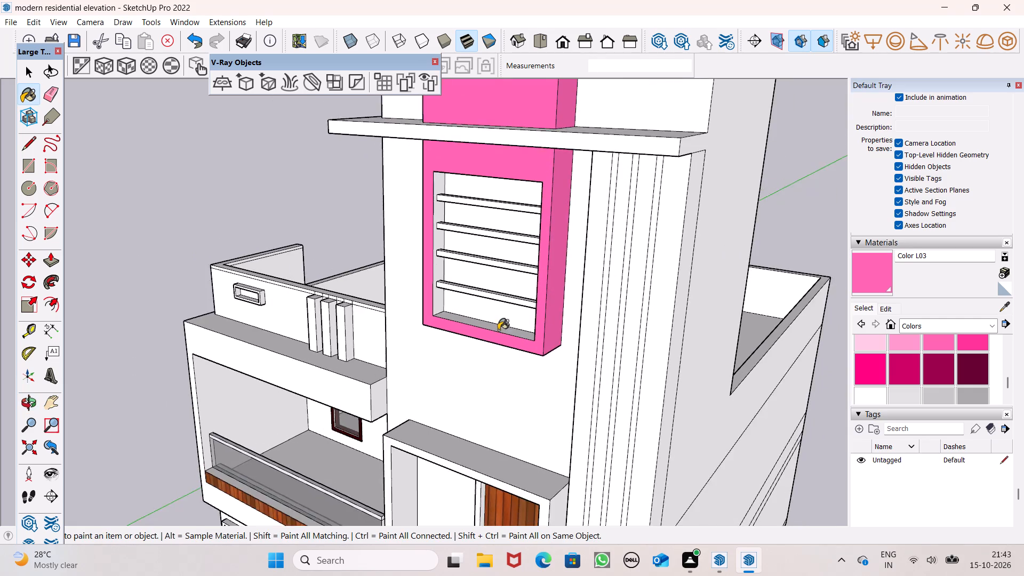
middle_click_drag(498, 330, 766, 326)
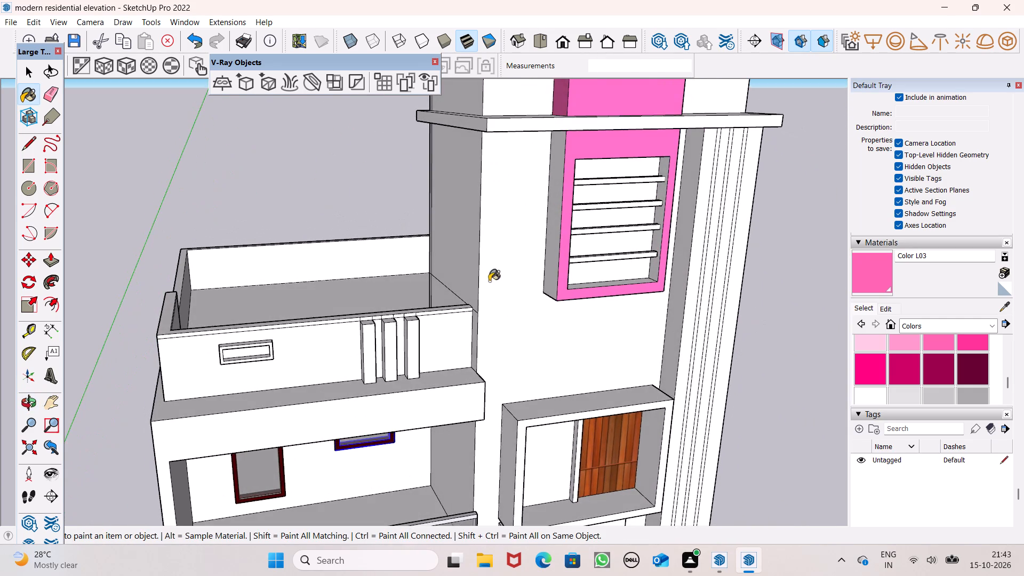
Paint the louvred window frame's outer side face nearest the rooftop terrace and its underside with Color L03.
scroll(521, 270, "up", 3)
left_click(557, 252)
middle_click_drag(593, 298, 541, 165)
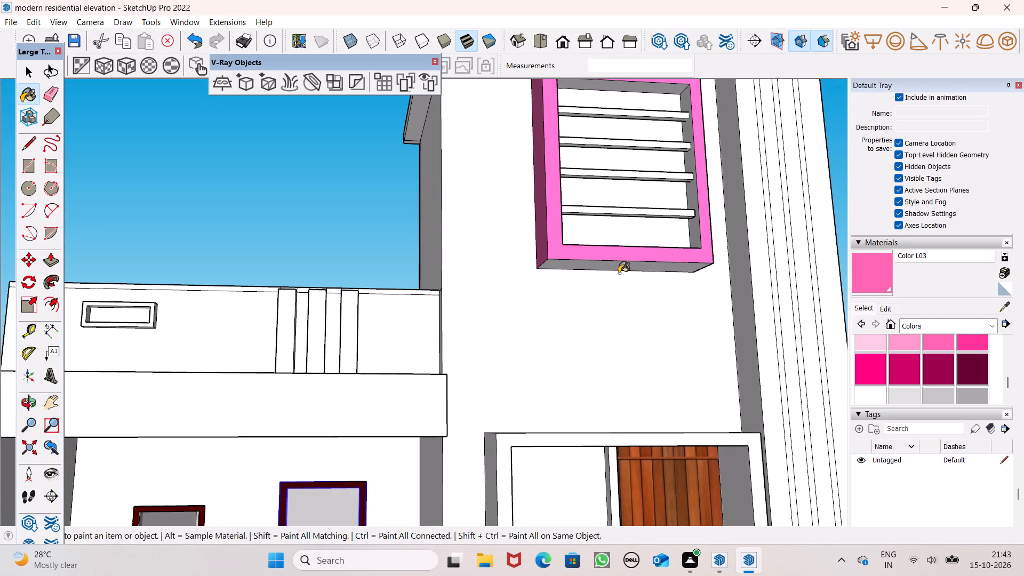
left_click(621, 266)
Paint the inner faces of the louvred window frame's opening with Color L03.
scroll(626, 248, "down", 3)
middle_click_drag(623, 249, 327, 410)
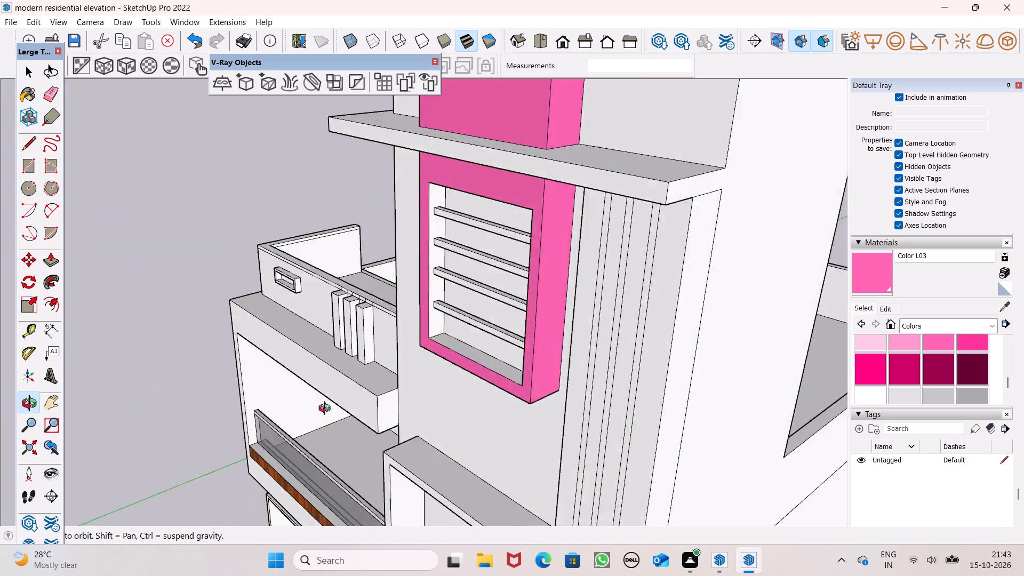
middle_click_drag(327, 410, 306, 387)
scroll(403, 322, "up", 4)
left_click(416, 296)
left_click(426, 313)
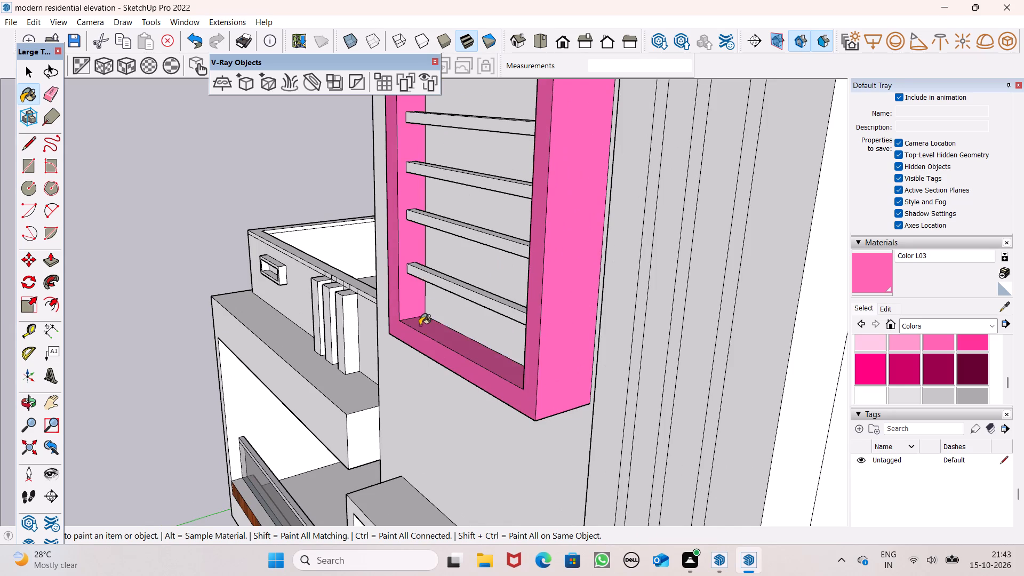
middle_click_drag(470, 331, 949, 300)
left_click(670, 208)
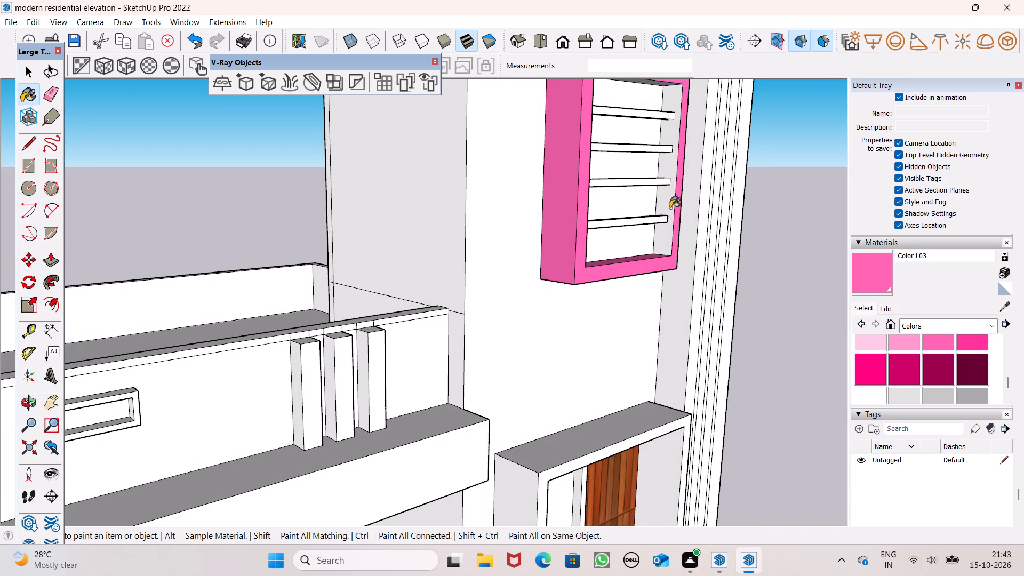
scroll(597, 294, "down", 7)
middle_click_drag(632, 241, 595, 73)
scroll(631, 228, "up", 4)
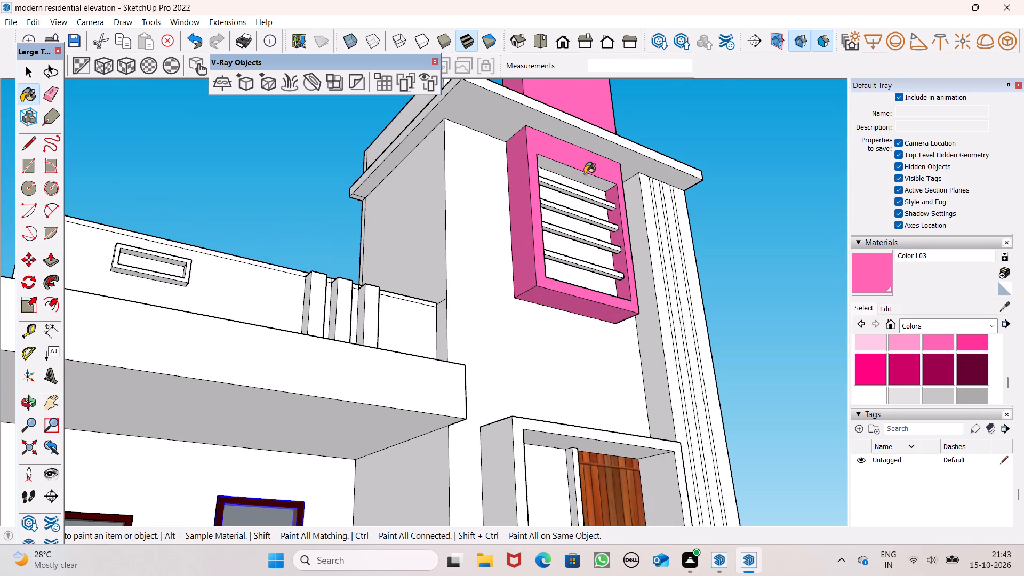
left_click(575, 173)
Draw a tall narrow rectangle about 7' 5" by 11" on the projecting wall block below the wood-panelled window box.
scroll(594, 163, "down", 4)
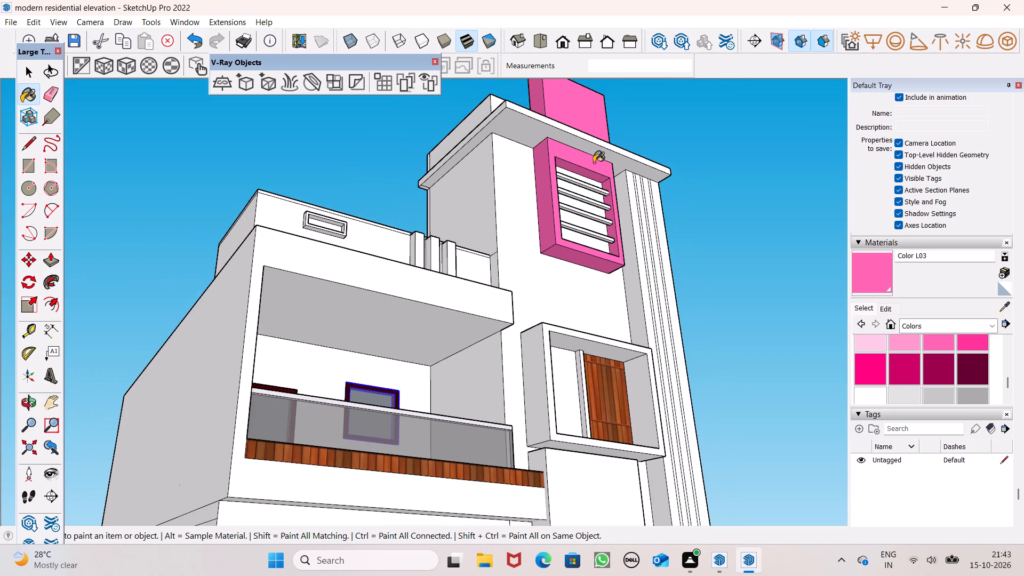
scroll(594, 163, "down", 4)
middle_click_drag(621, 215, 621, 277)
scroll(623, 233, "down", 4)
middle_click_drag(613, 309, 588, 394)
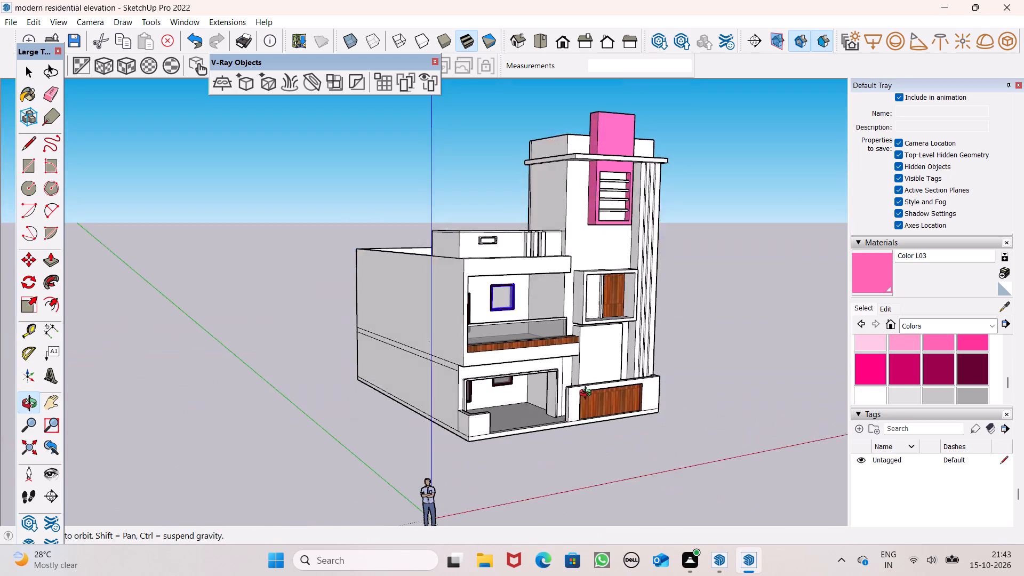
middle_click_drag(588, 394, 511, 444)
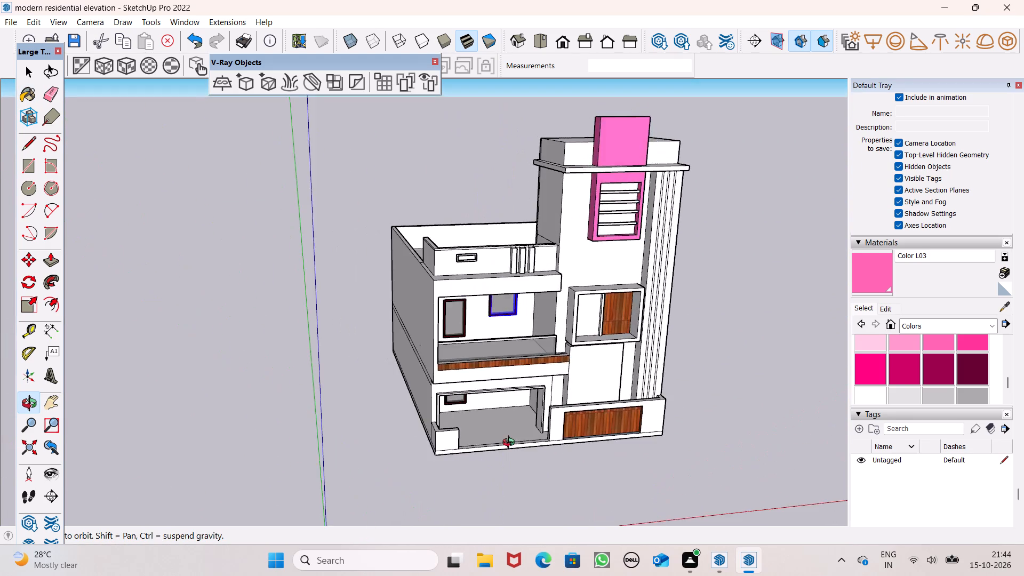
middle_click_drag(511, 444, 413, 454)
scroll(413, 454, "up", 1)
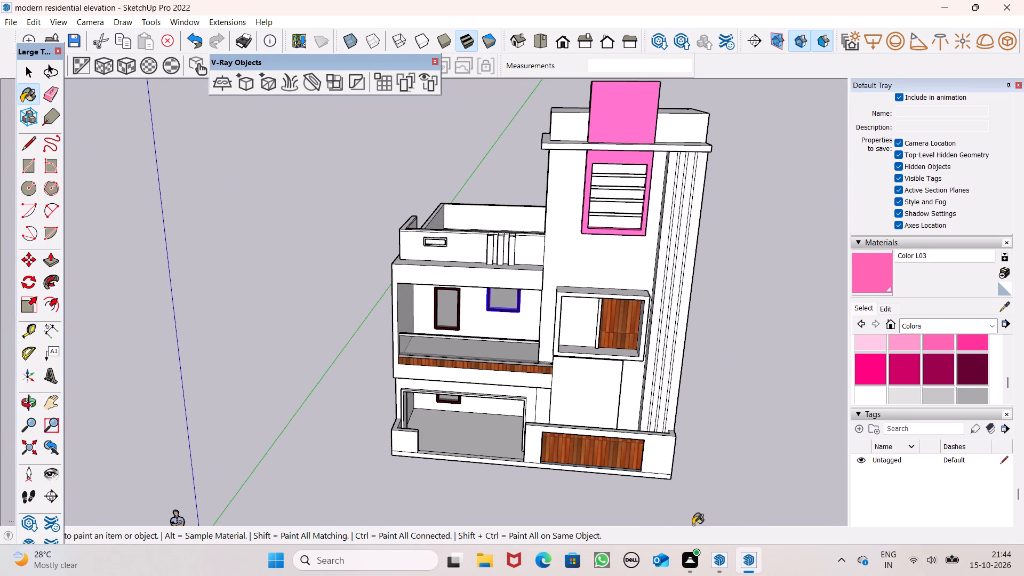
scroll(701, 515, "up", 2)
scroll(573, 403, "up", 4)
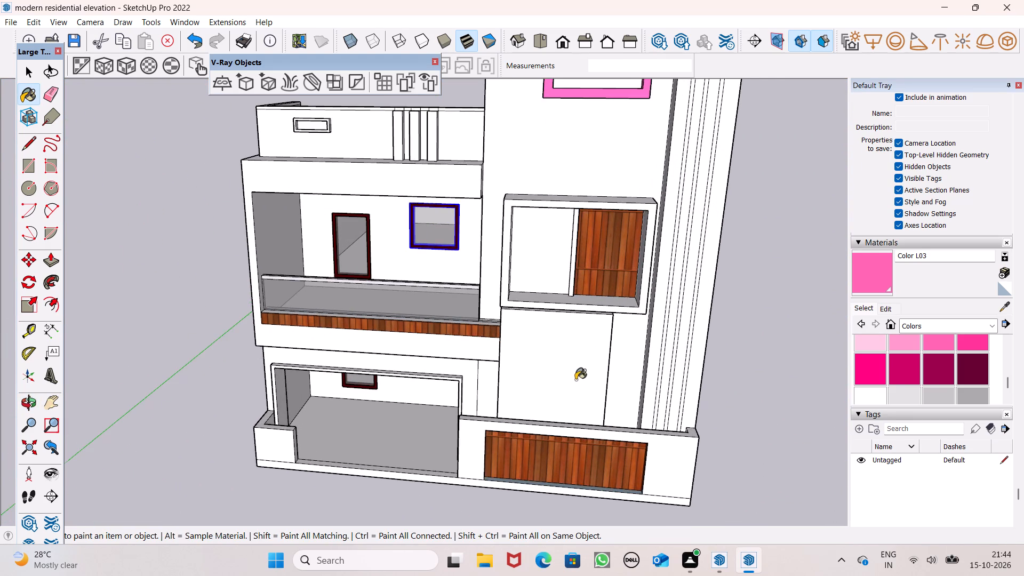
scroll(575, 380, "up", 1)
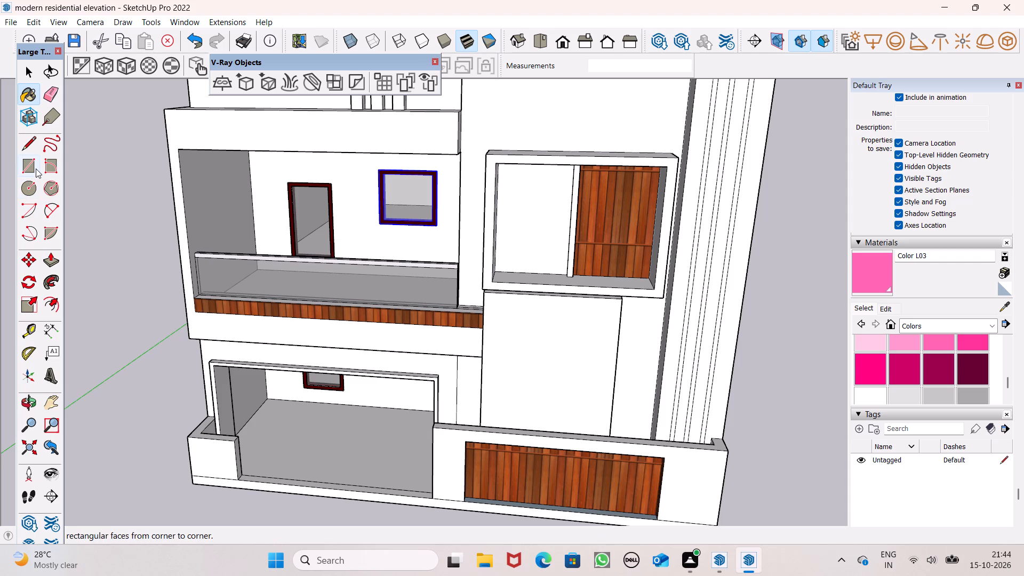
left_click(36, 169)
scroll(546, 401, "up", 1)
middle_click_drag(580, 439, 593, 439)
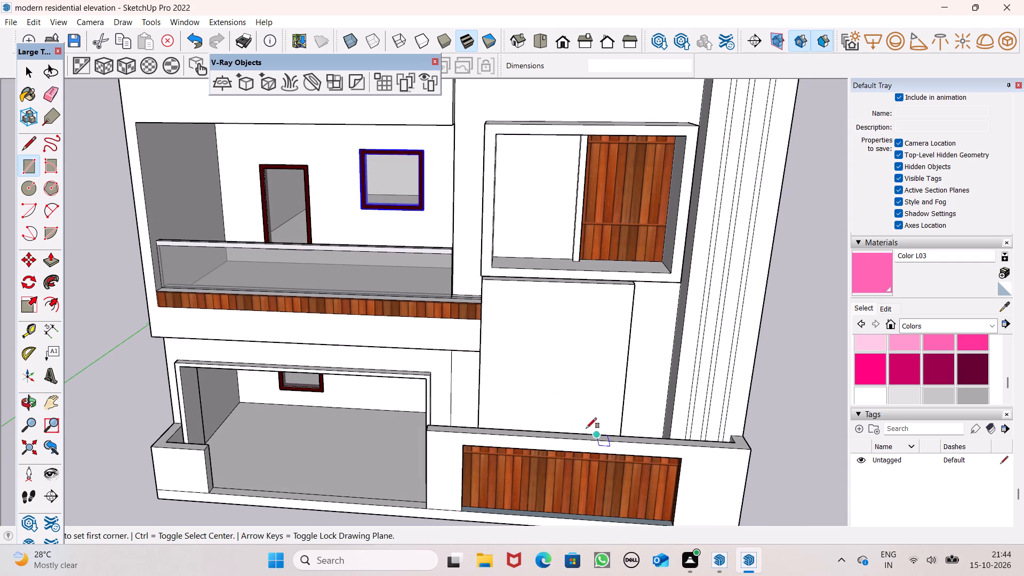
left_click(584, 315)
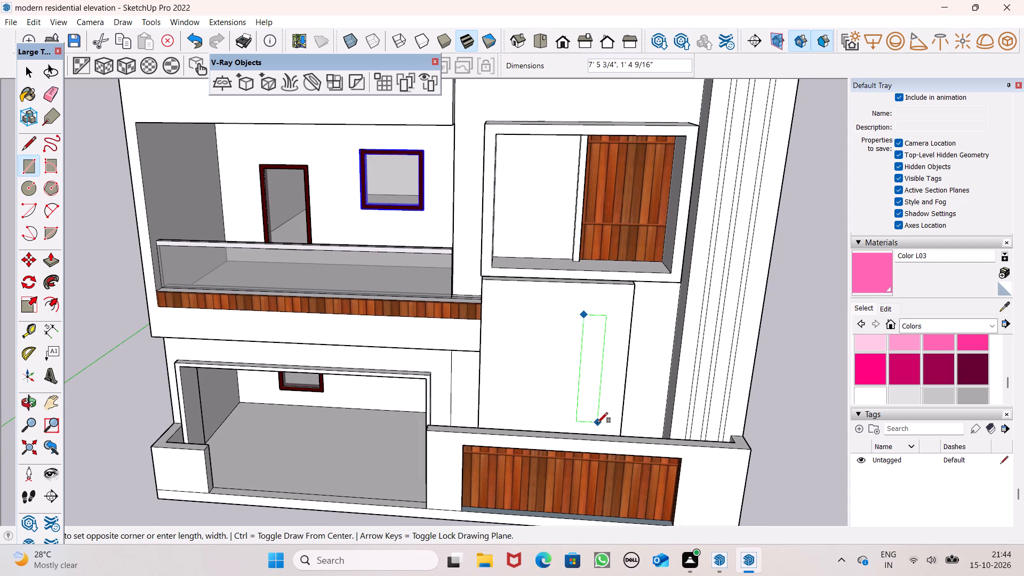
scroll(595, 424, "up", 3)
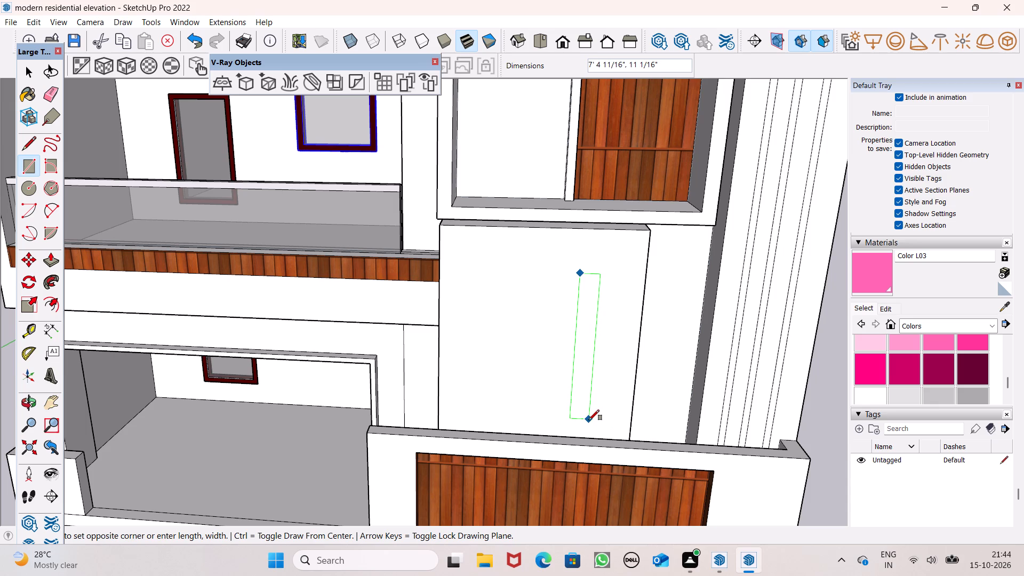
left_click(589, 423)
key("space")
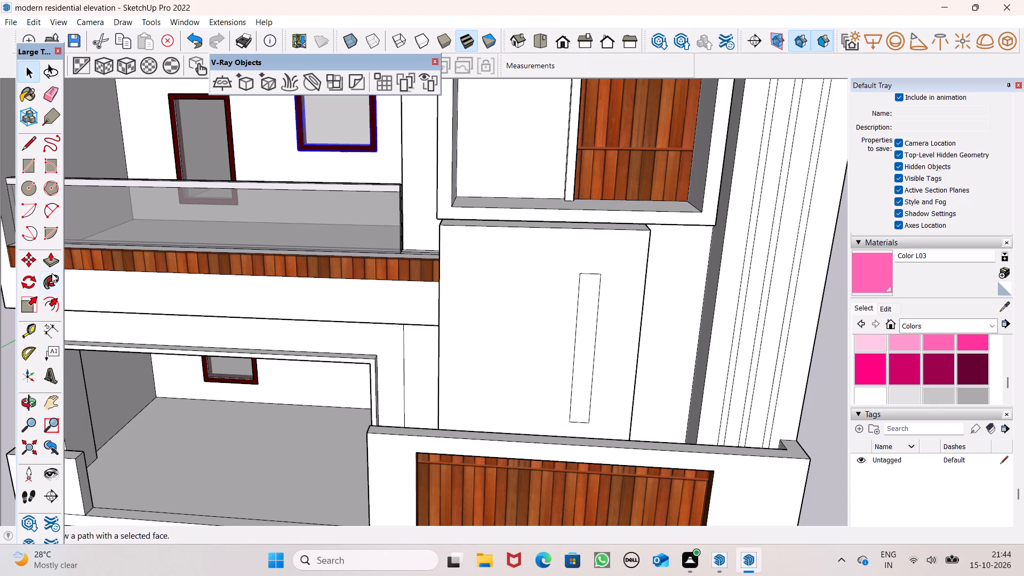
Push the narrow rectangle about 1' 1" into the projecting block with Push/Pull to form a vertical recess.
left_click(55, 268)
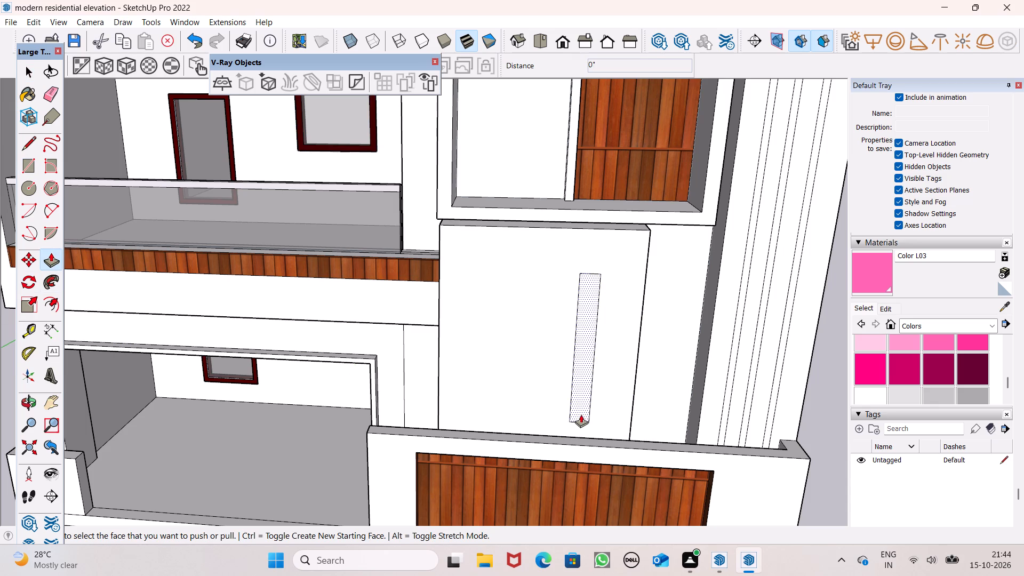
left_click_drag(581, 413, 585, 403)
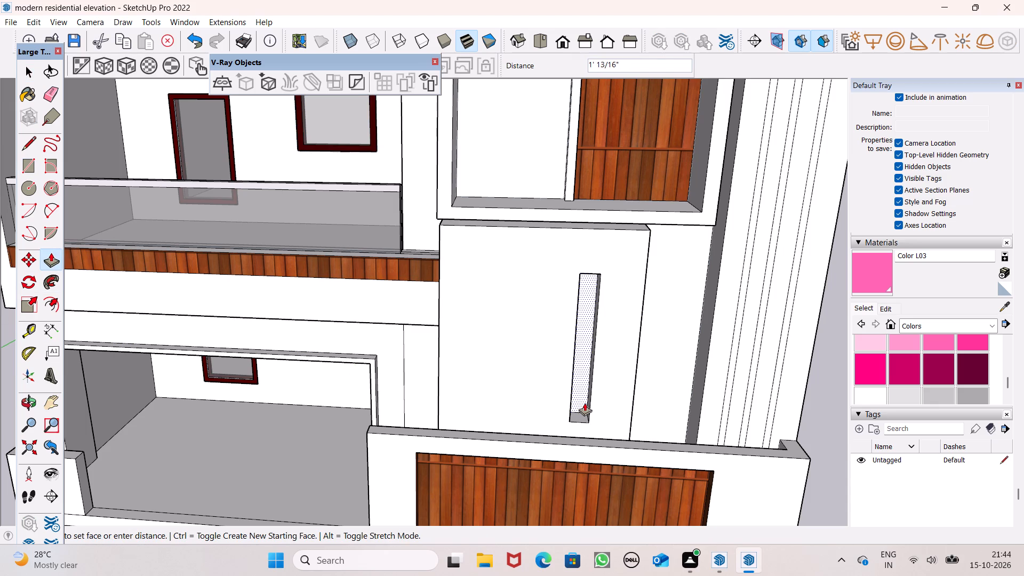
left_click_drag(585, 403, 585, 402)
key("space")
Paint the front, top and both side faces of the projecting block below the window box with Color L03.
left_click(873, 284)
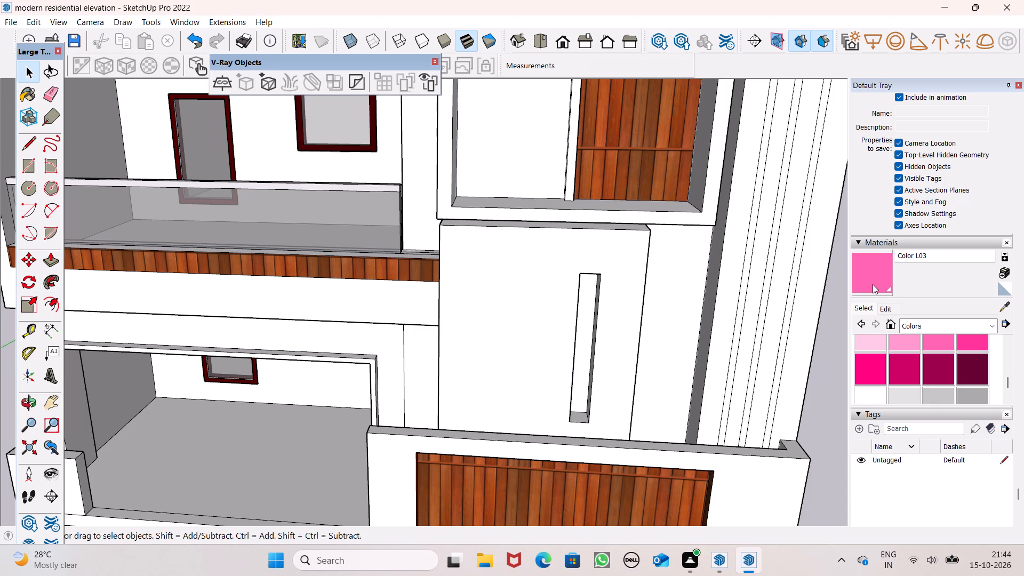
left_click(528, 299)
middle_click_drag(580, 341, 393, 307)
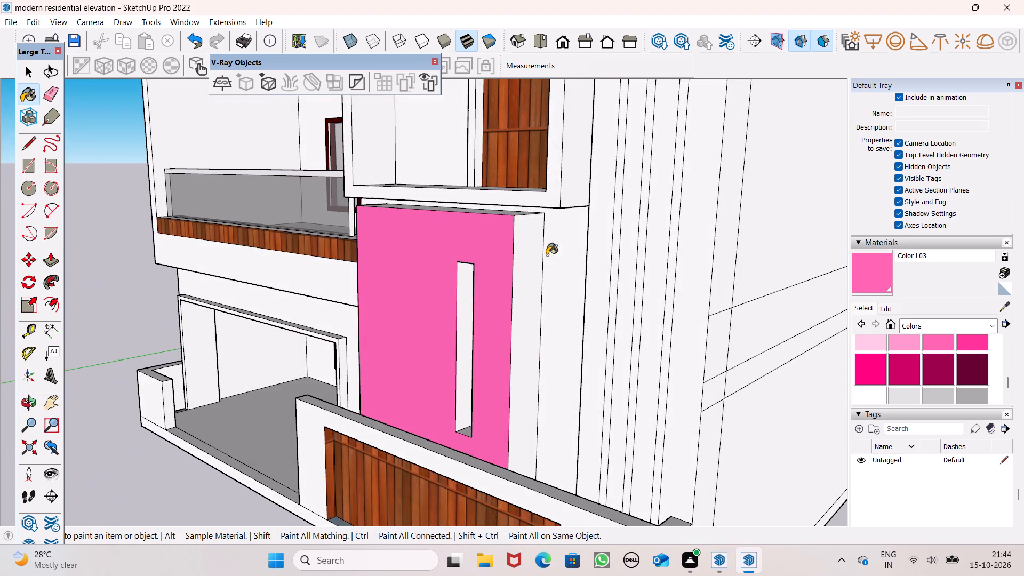
scroll(515, 218, "up", 11)
left_click(499, 207)
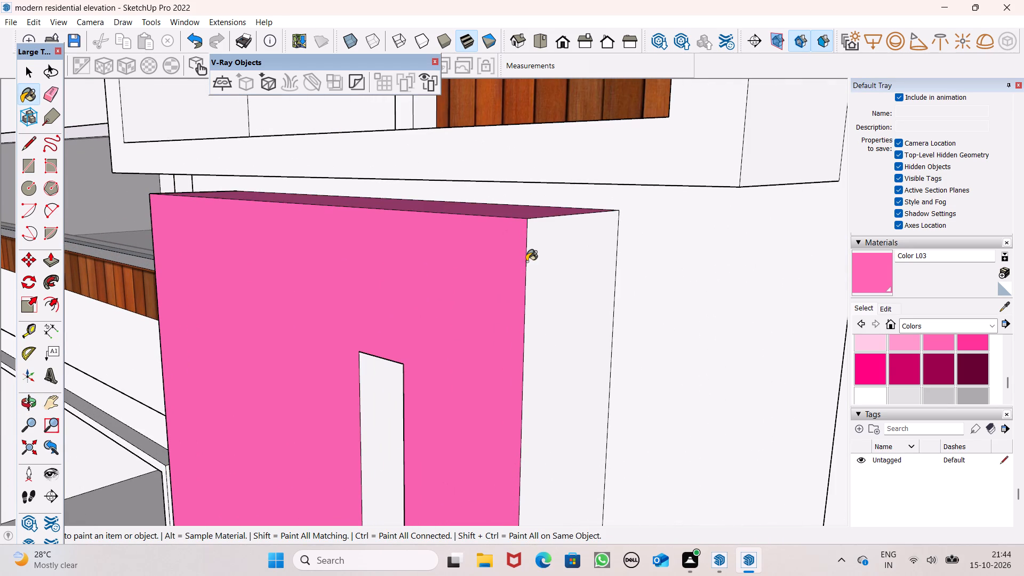
left_click(566, 275)
scroll(567, 275, "down", 3)
middle_click_drag(583, 333, 996, 354)
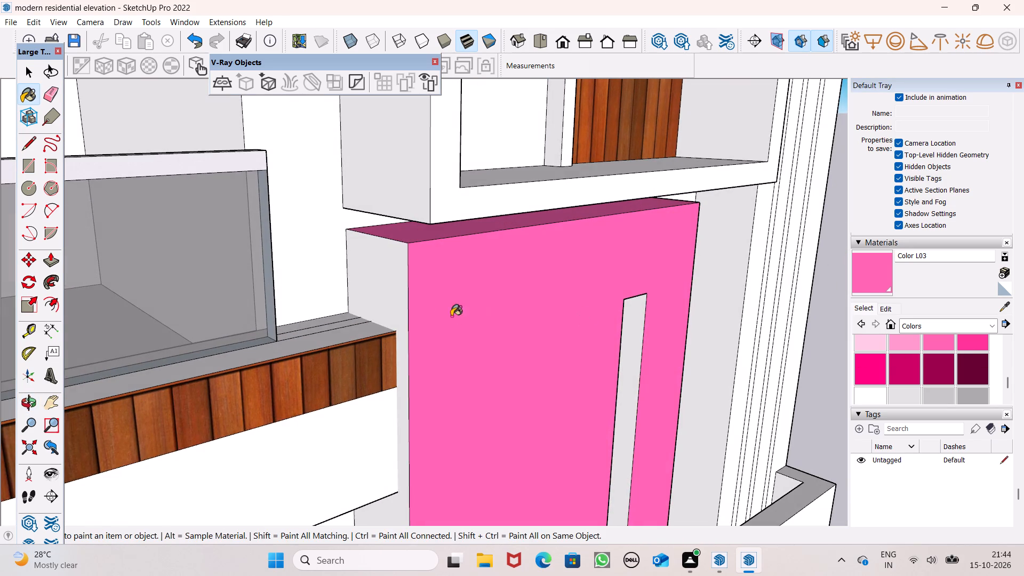
left_click(379, 287)
Pull the pink projecting block's top face up about 5 1/16" to meet the underside of the window box.
scroll(511, 289, "down", 2)
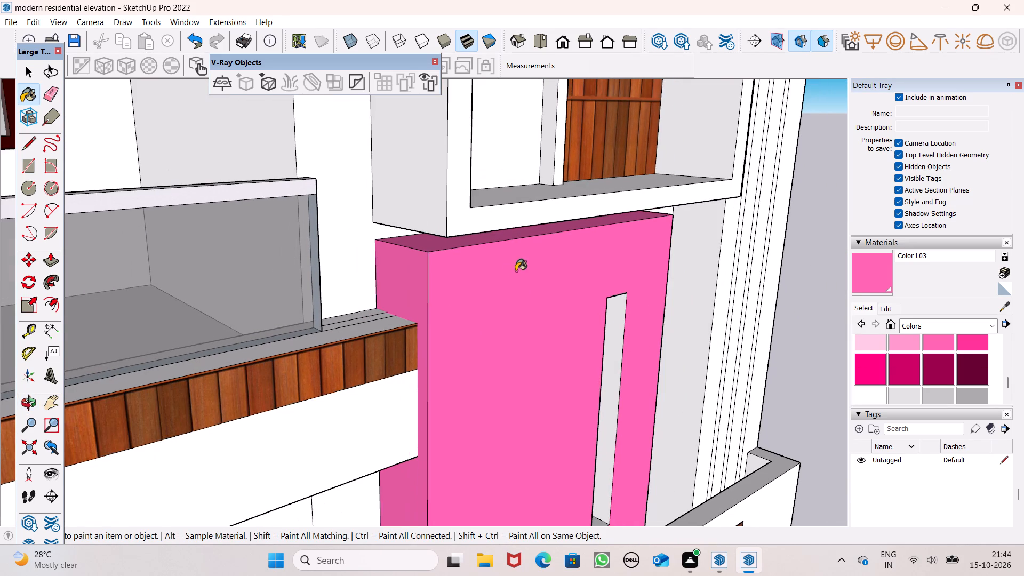
scroll(520, 279, "down", 3)
middle_click_drag(514, 342, 419, 318)
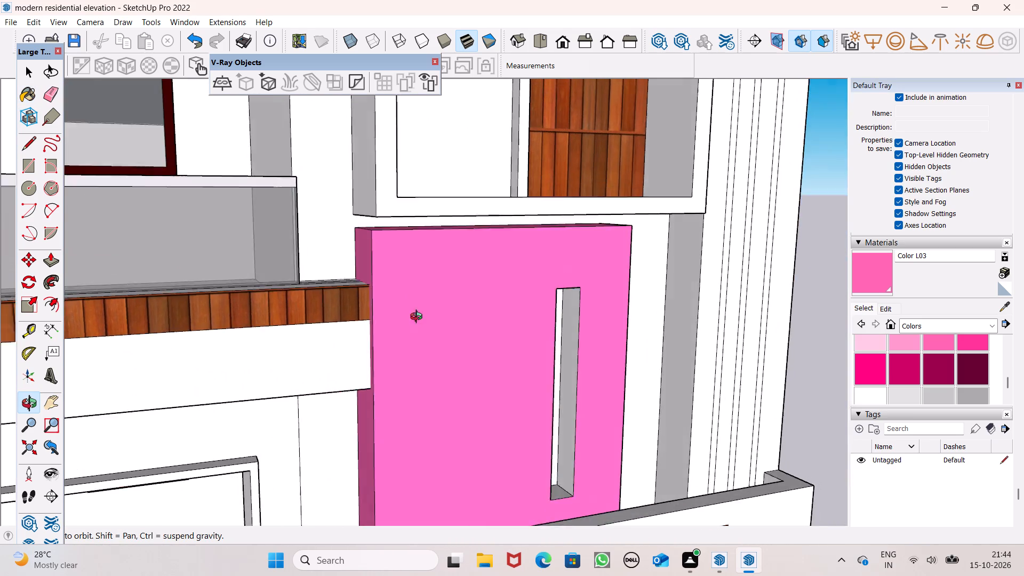
middle_click_drag(419, 318, 409, 320)
scroll(381, 249, "up", 7)
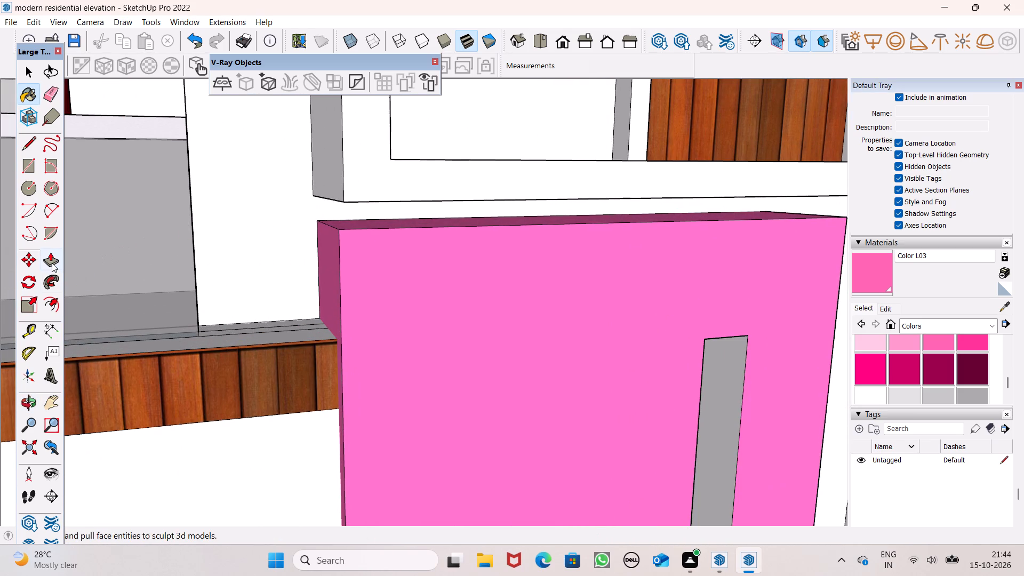
left_click(52, 263)
scroll(354, 239, "up", 5)
left_click_drag(355, 219, 361, 182)
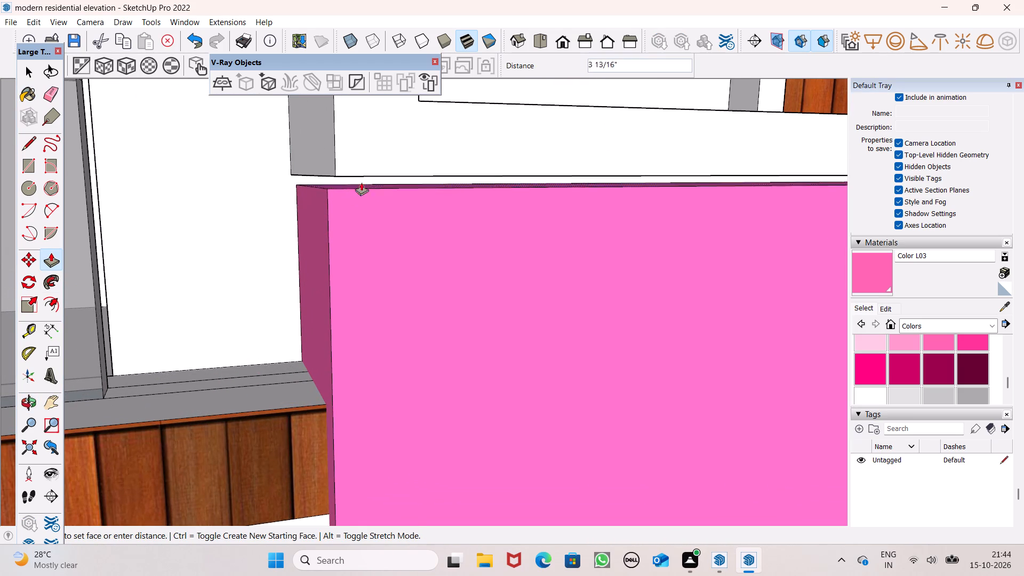
left_click_drag(361, 182, 362, 174)
scroll(214, 279, "down", 5)
scroll(324, 303, "down", 11)
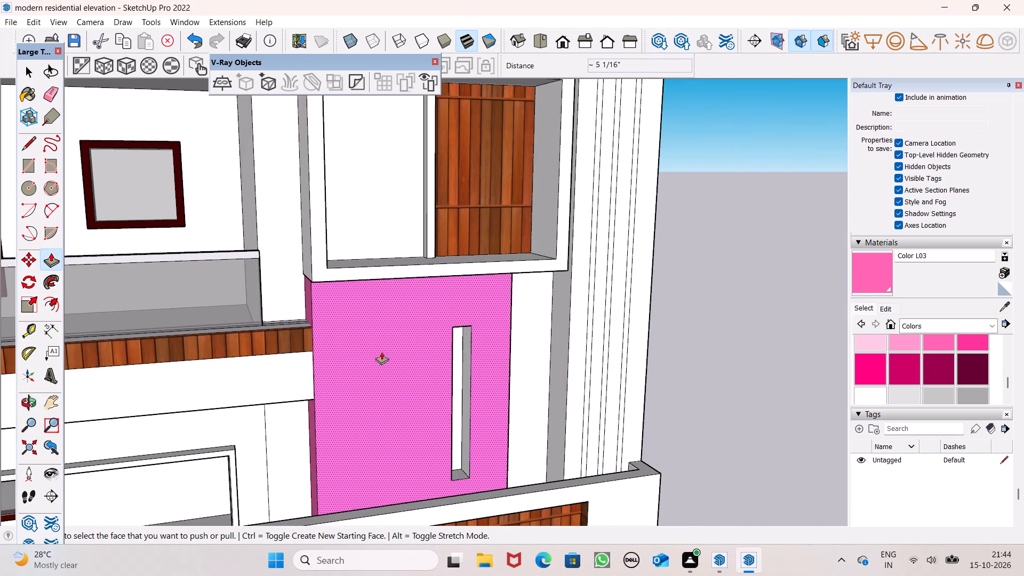
scroll(457, 364, "down", 4)
key("space")
left_click(695, 382)
Paint the recessed panel inside the small rectangular frame on the front terrace parapet with Color M02.
scroll(541, 318, "down", 4)
middle_click_drag(535, 338, 474, 388)
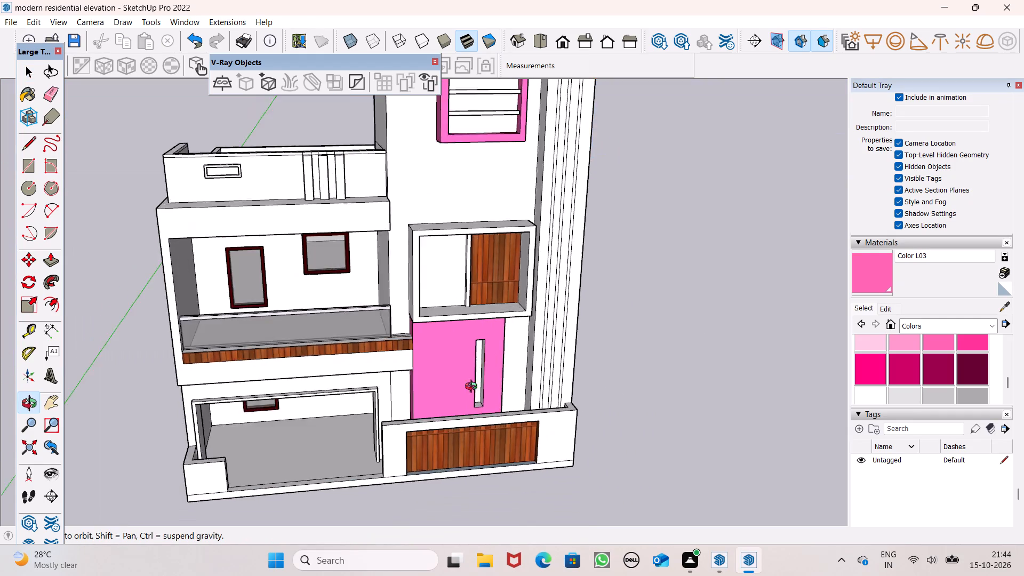
middle_click_drag(474, 388, 412, 375)
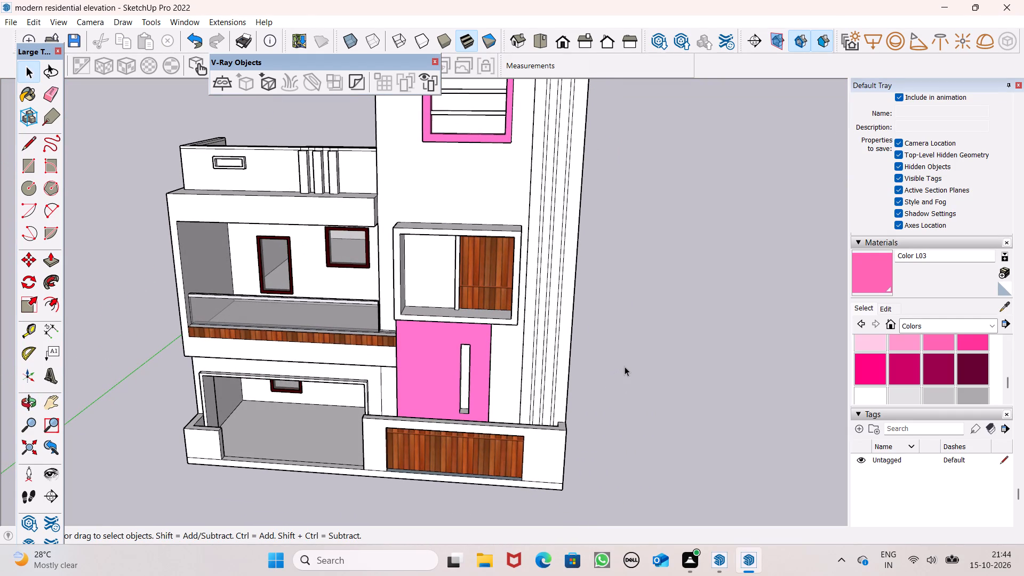
left_click(722, 382)
scroll(644, 359, "down", 2)
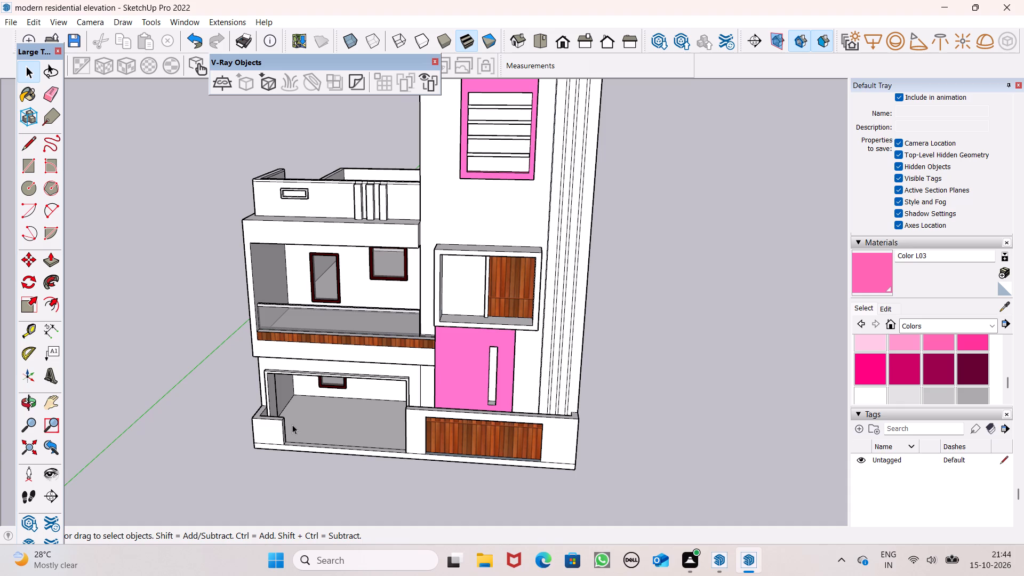
scroll(292, 425, "down", 1)
scroll(271, 223, "up", 3)
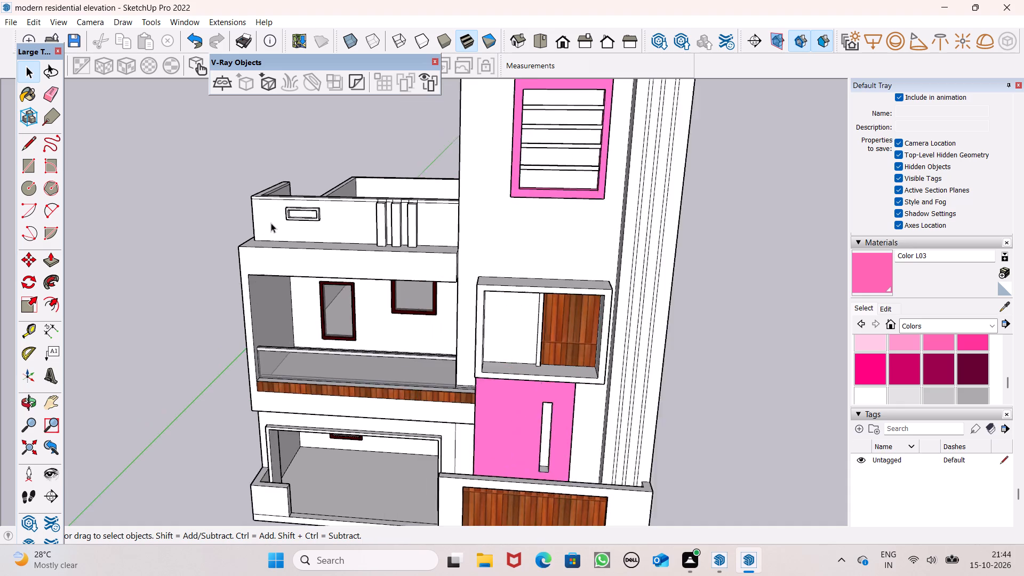
scroll(271, 223, "up", 9)
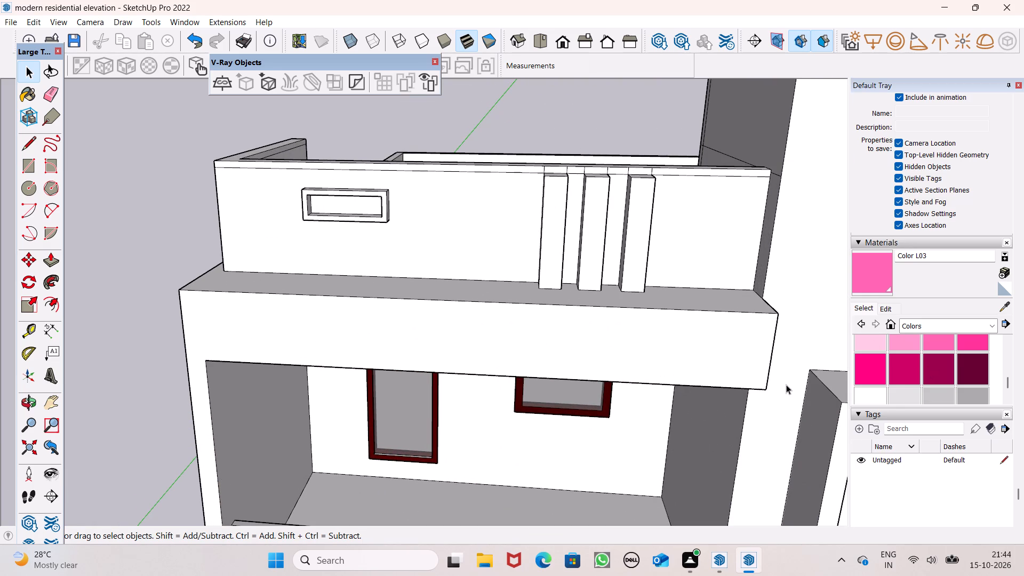
left_click(928, 394)
scroll(365, 229, "up", 5)
left_click(325, 197)
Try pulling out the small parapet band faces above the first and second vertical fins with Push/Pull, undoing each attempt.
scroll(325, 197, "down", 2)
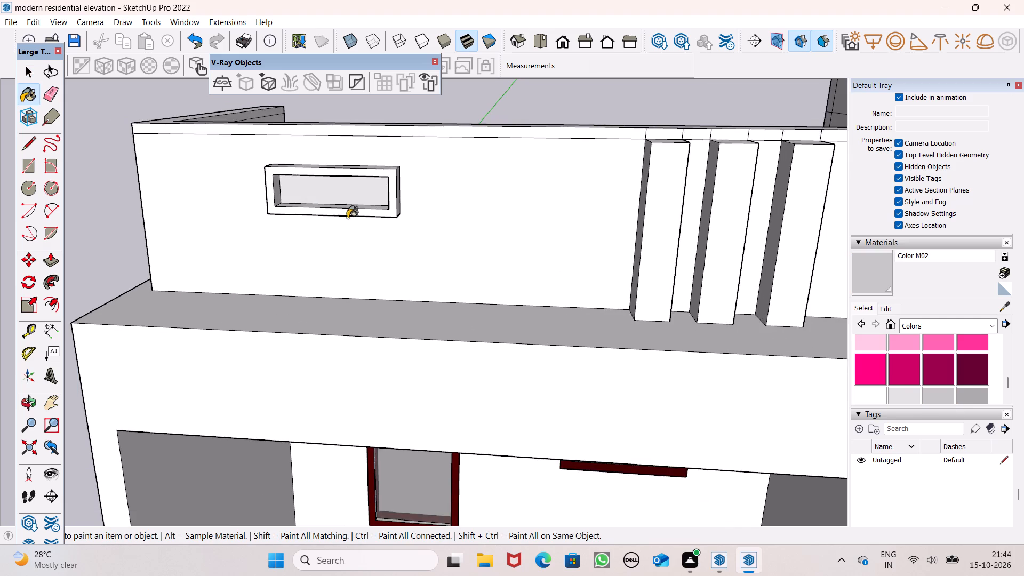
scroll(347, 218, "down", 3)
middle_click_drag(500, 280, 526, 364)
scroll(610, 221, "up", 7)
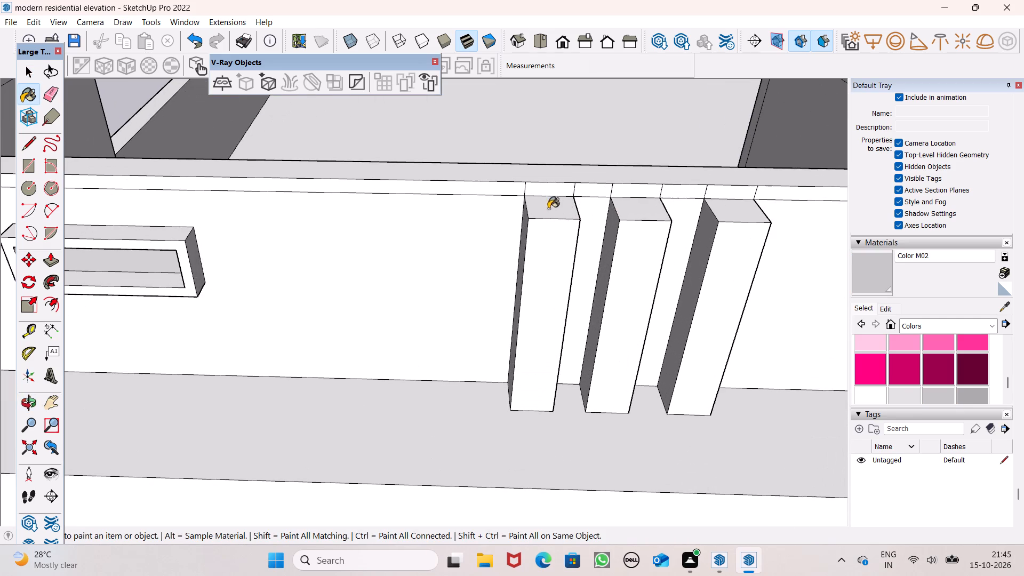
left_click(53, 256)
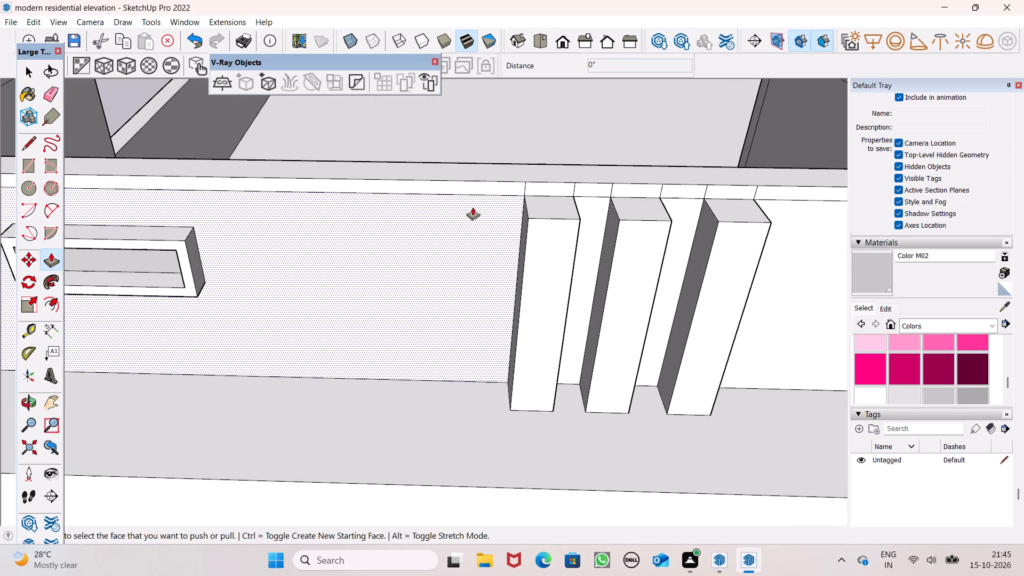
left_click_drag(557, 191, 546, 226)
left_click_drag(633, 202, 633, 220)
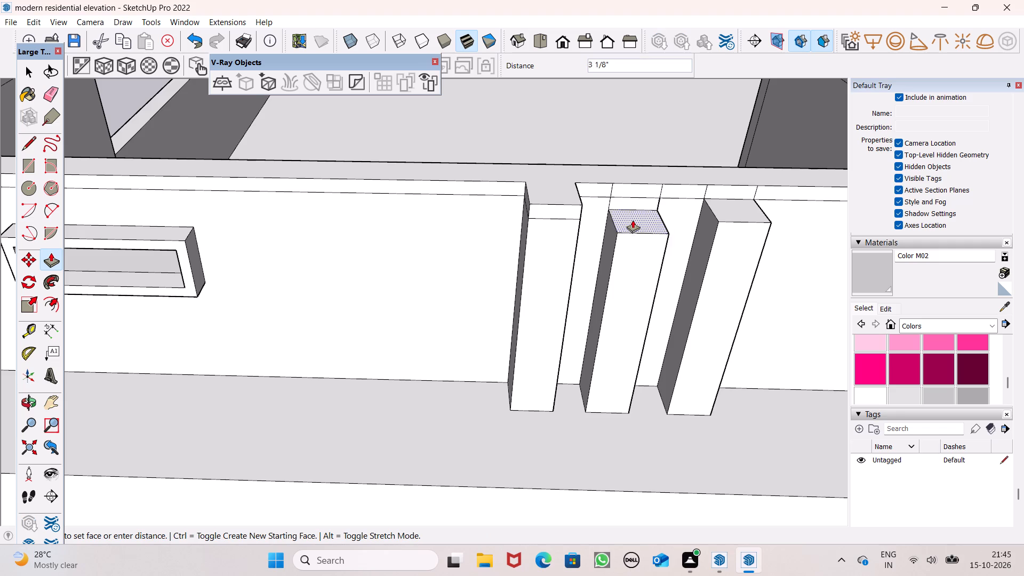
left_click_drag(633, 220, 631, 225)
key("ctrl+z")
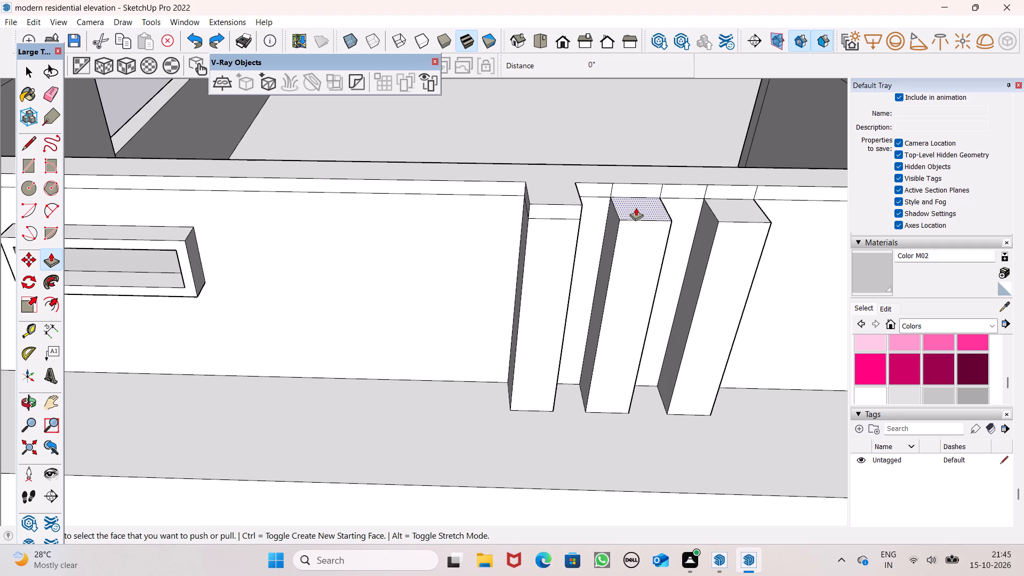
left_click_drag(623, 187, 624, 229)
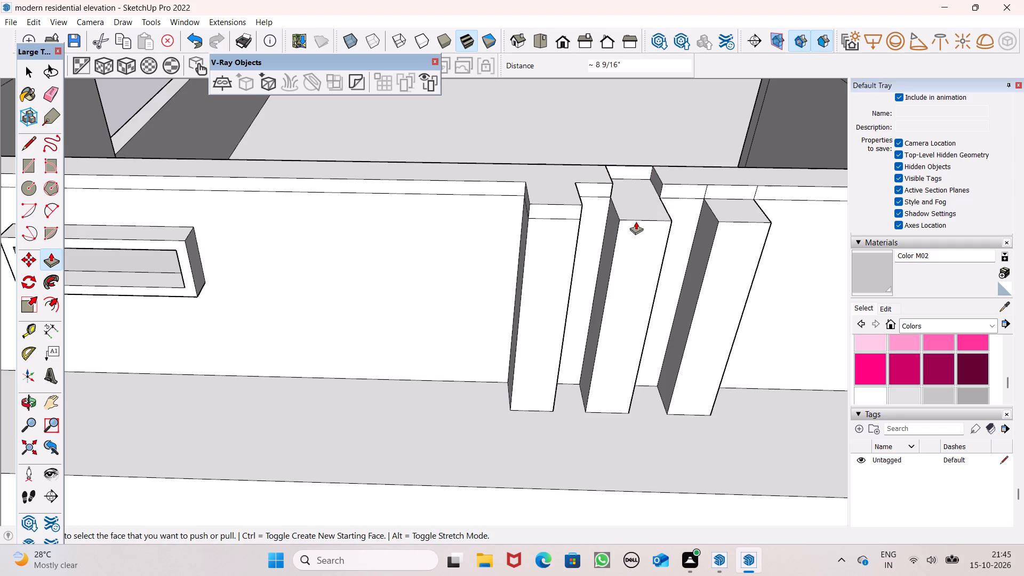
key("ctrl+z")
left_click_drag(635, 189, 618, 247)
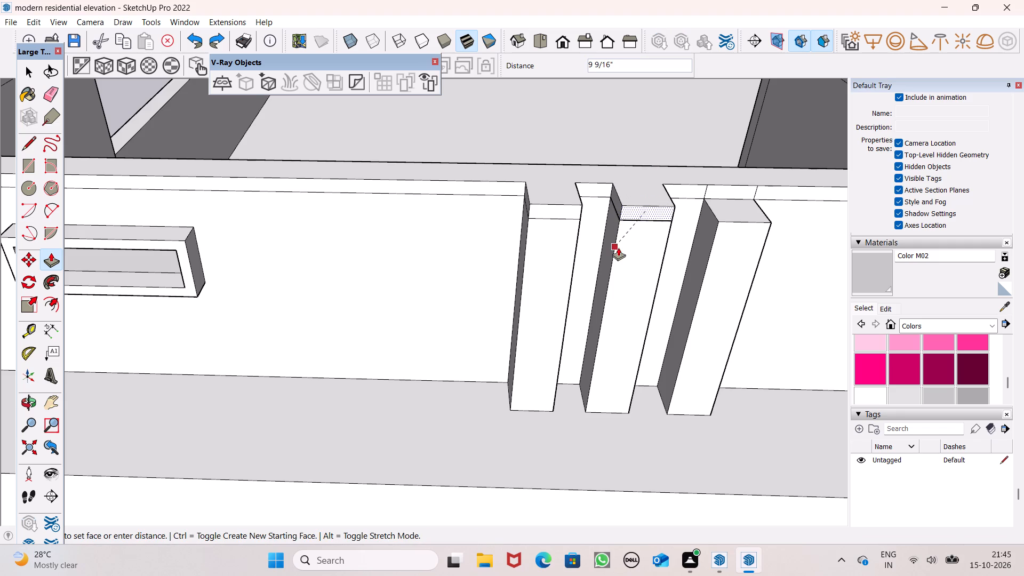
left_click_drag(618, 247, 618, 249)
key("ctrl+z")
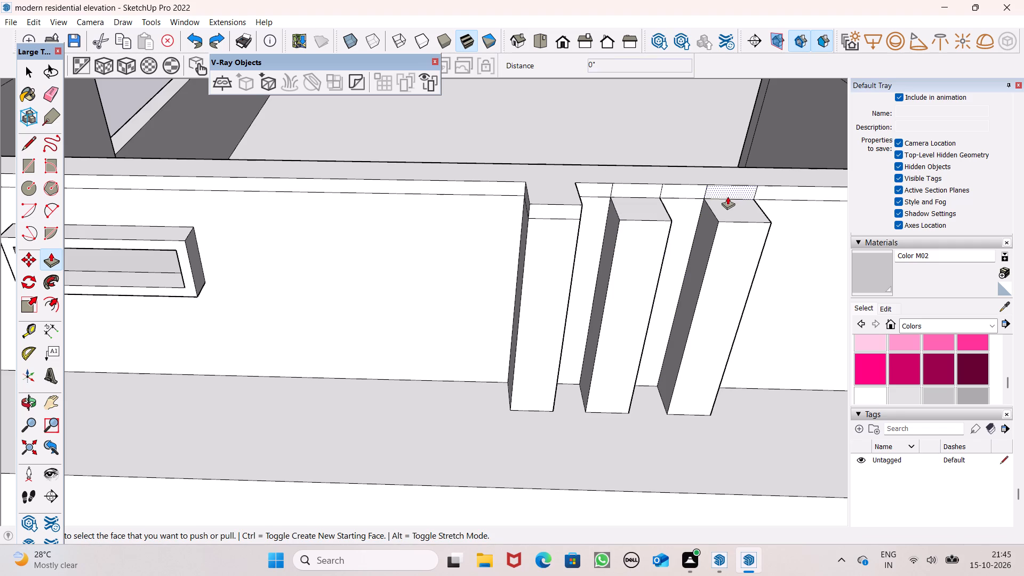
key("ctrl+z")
Pull the parapet band face above each of the three vertical fins out 9 9/16" as a separate cap block.
left_click_drag(550, 192, 550, 220)
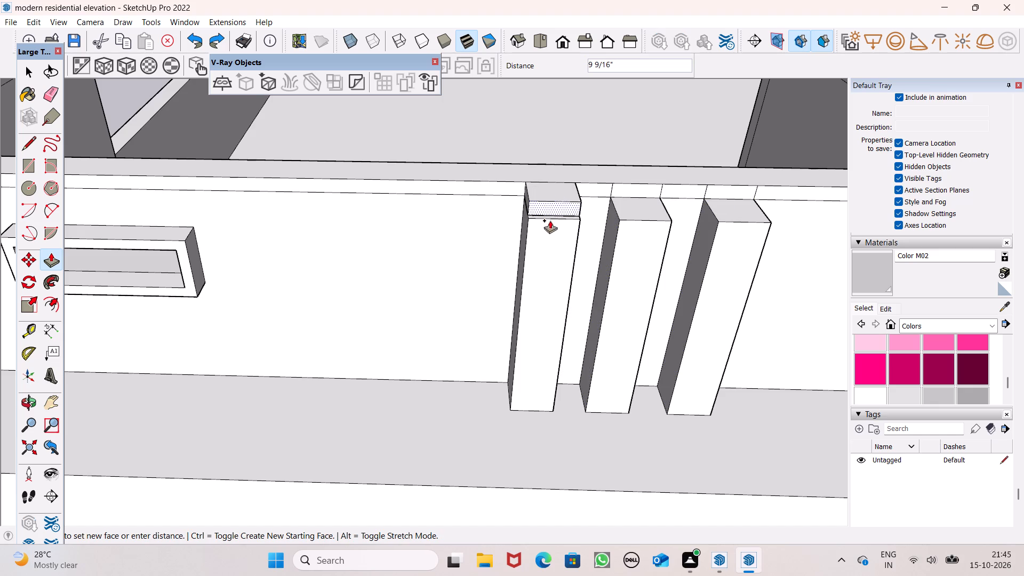
left_click_drag(550, 220, 551, 235)
left_click_drag(633, 194, 625, 240)
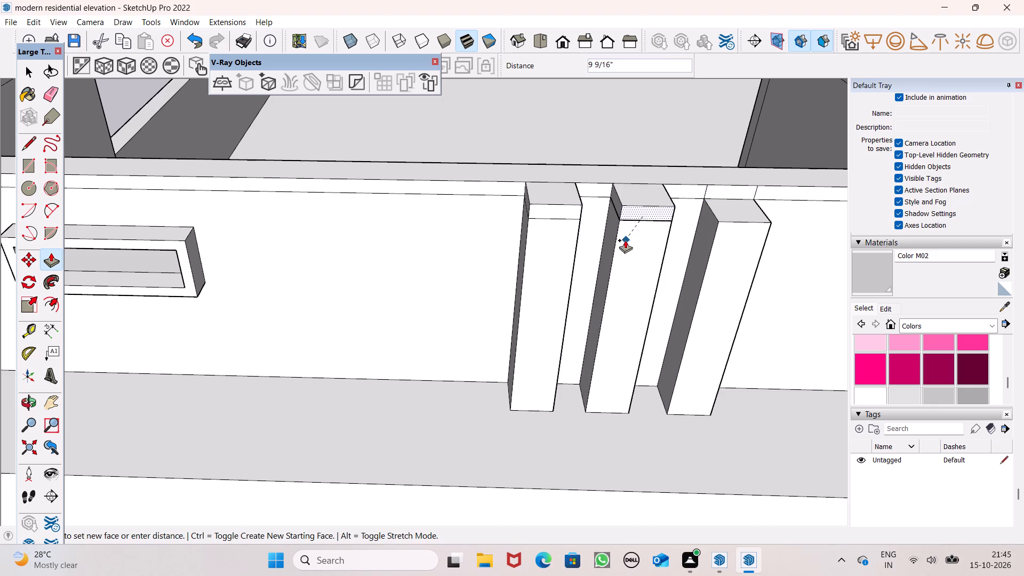
left_click_drag(625, 240, 629, 240)
left_click_drag(729, 191, 722, 229)
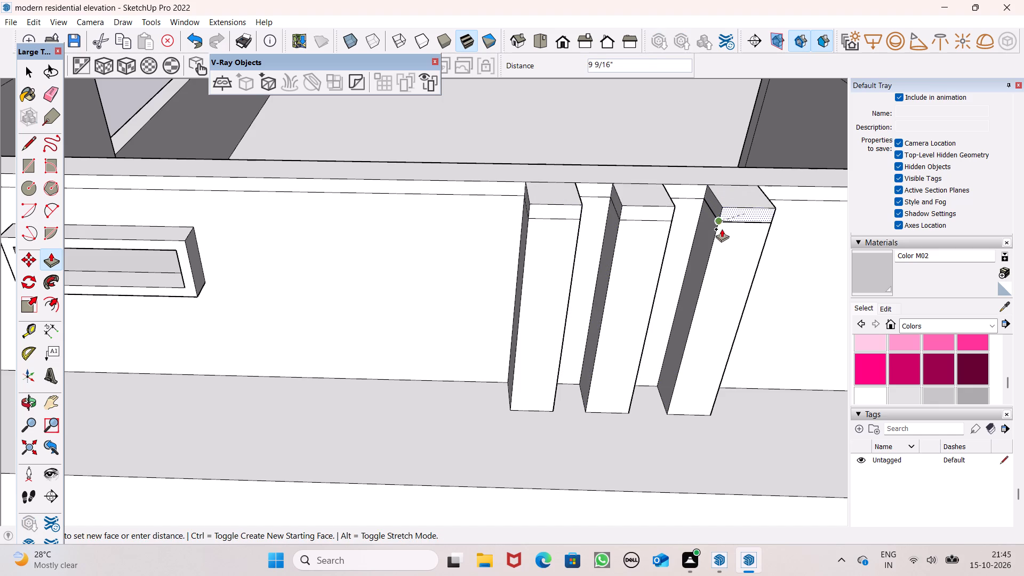
left_click_drag(722, 229, 717, 242)
Paint the top, front and both side faces of the caps on the middle fin and the fin nearest the tower with Color M02.
left_click(867, 268)
left_click(725, 198)
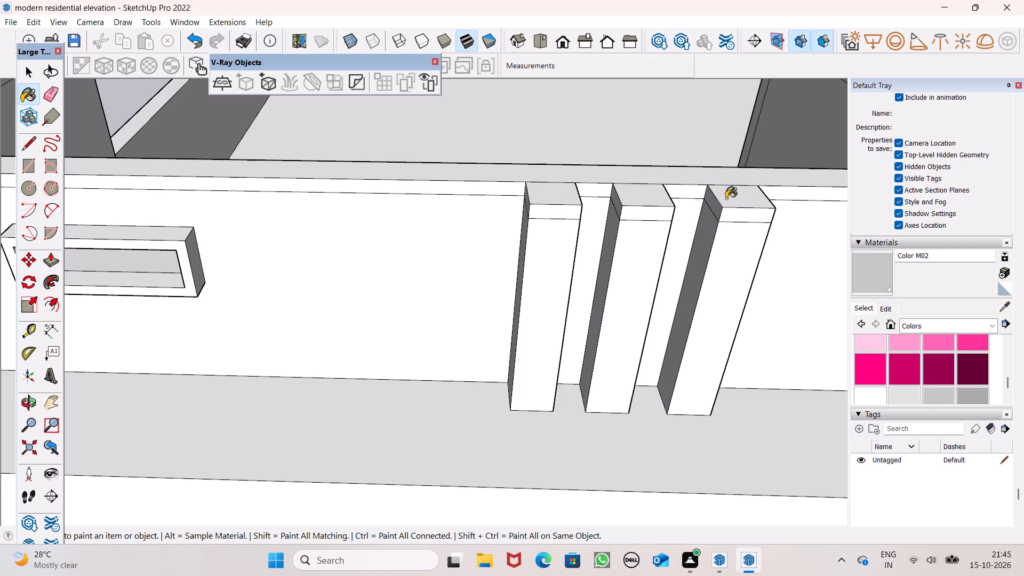
middle_click_drag(695, 257, 338, 206)
scroll(524, 278, "up", 1)
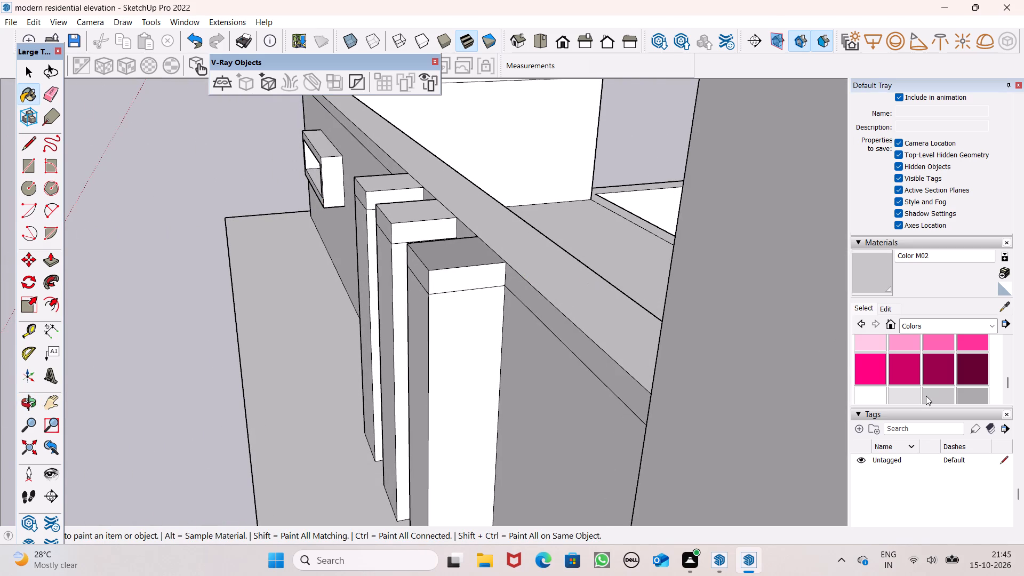
left_click(938, 396)
scroll(459, 284, "up", 6)
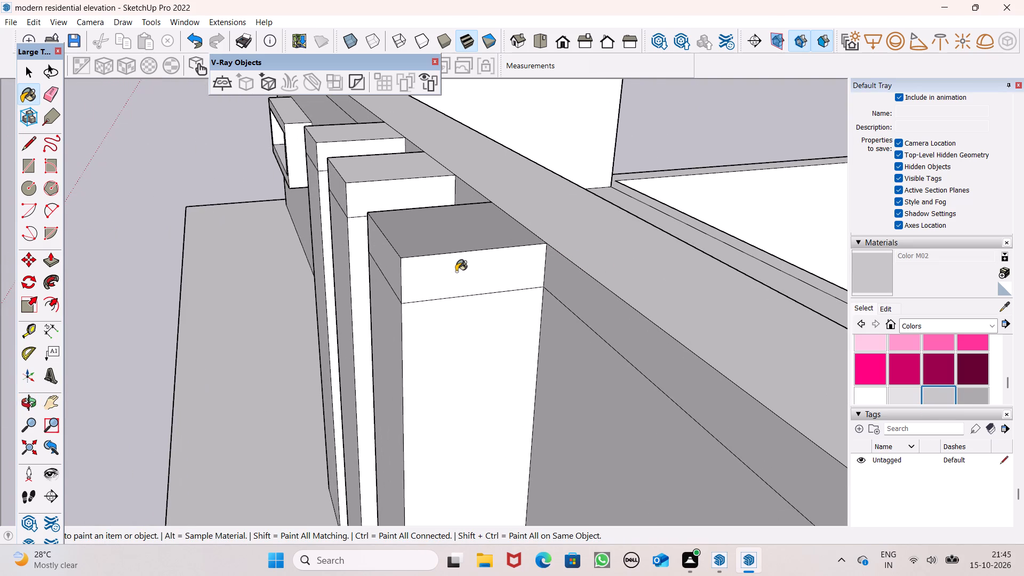
left_click(456, 271)
left_click(430, 235)
scroll(426, 274, "up", 1)
middle_click_drag(429, 281, 549, 269)
left_click(489, 254)
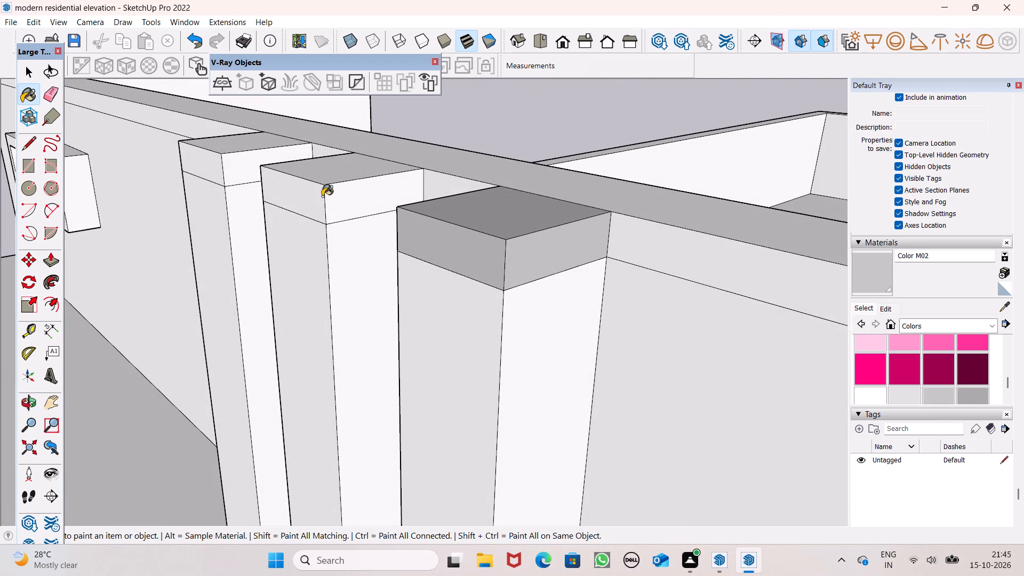
left_click(334, 199)
left_click(293, 201)
left_click(316, 178)
middle_click_drag(317, 214, 673, 265)
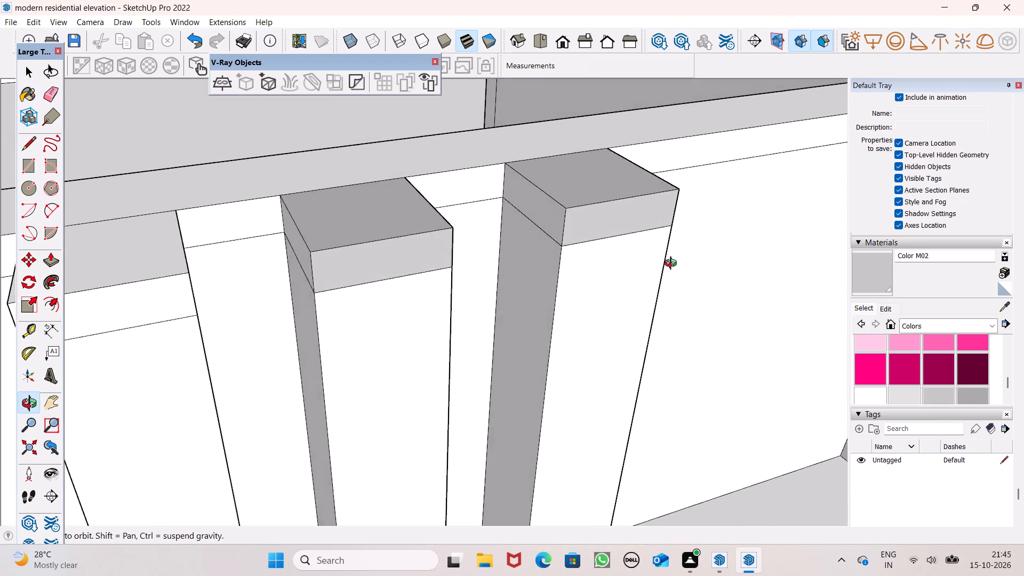
middle_click_drag(673, 265, 674, 247)
scroll(674, 256, "up", 1)
left_click(521, 201)
scroll(524, 200, "down", 2)
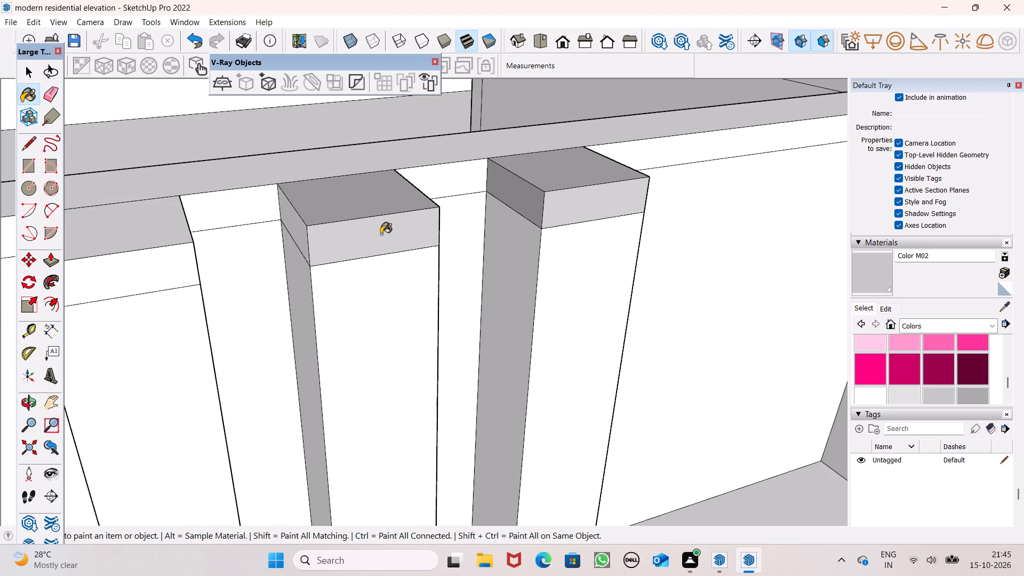
middle_click_drag(303, 262, 378, 242)
left_click(307, 229)
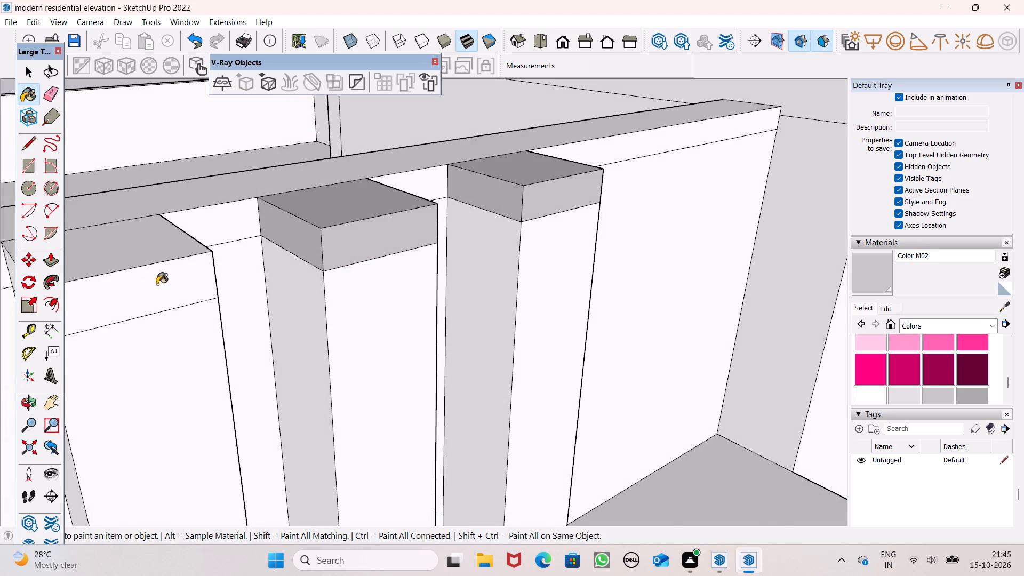
Paint the top, front and both side faces of the cap on the fin nearest the small rectangular frame with Color M02.
left_click(157, 284)
scroll(307, 238, "up", 7)
left_click(307, 238)
scroll(332, 251, "up", 1)
middle_click_drag(331, 255, 191, 291)
scroll(377, 216, "down", 5)
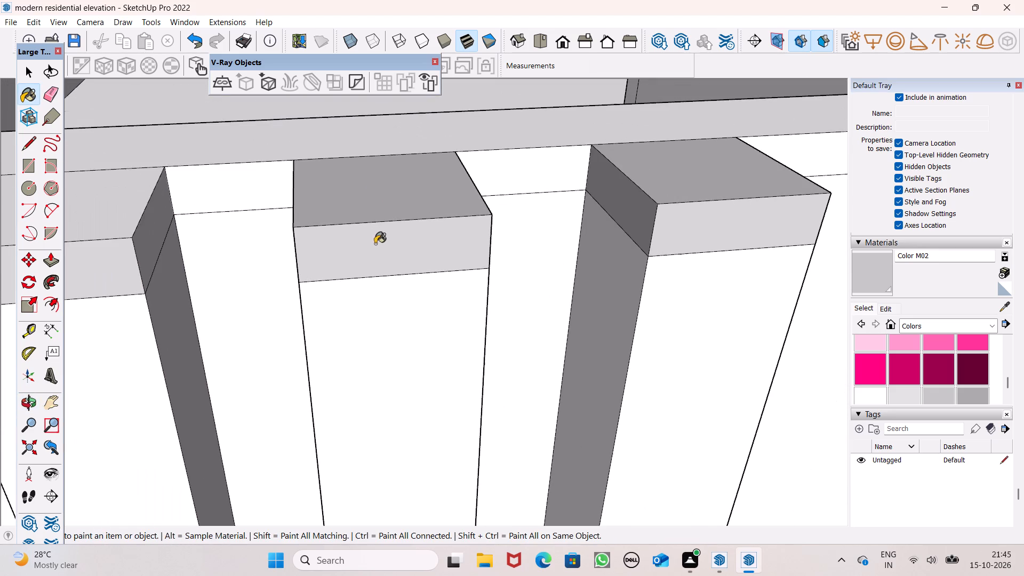
middle_click_drag(199, 252, 77, 241)
left_click(182, 201)
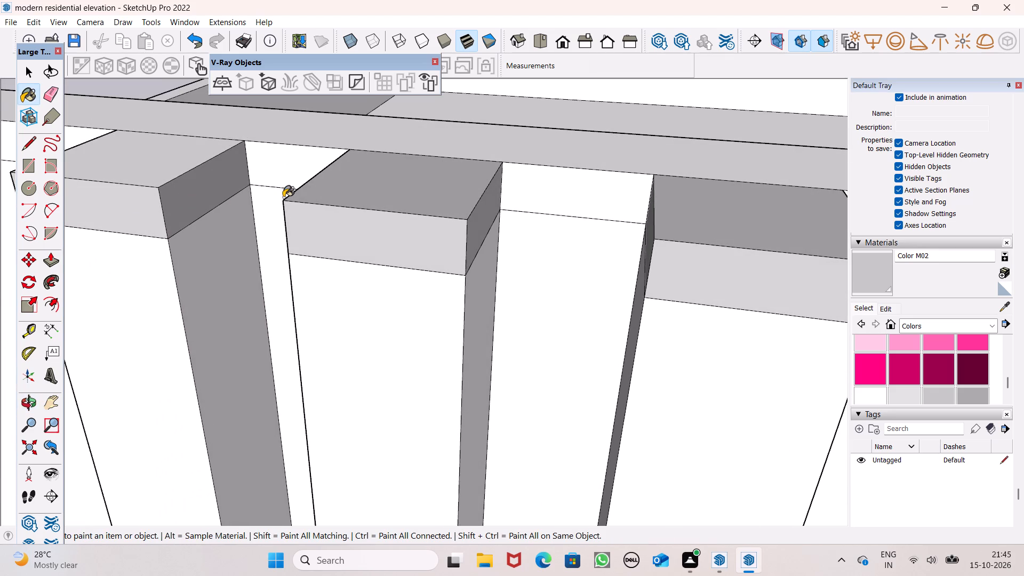
scroll(284, 197, "down", 3)
middle_click_drag(206, 251, 530, 212)
scroll(369, 188, "down", 4)
scroll(130, 267, "up", 3)
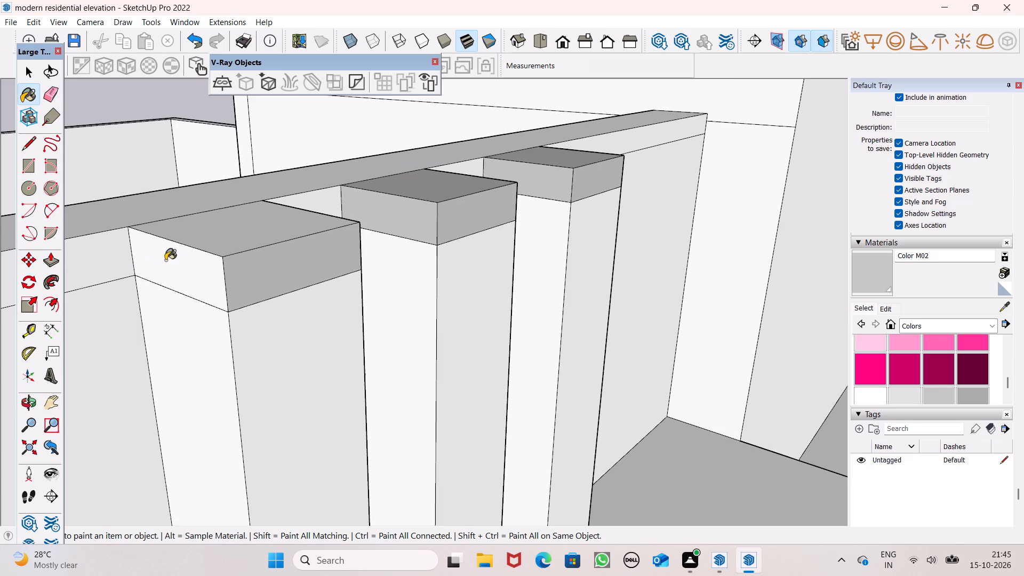
left_click(165, 260)
Paint the front faces of all three vertical fins below their caps with Color M05.
scroll(250, 185, "down", 7)
middle_click_drag(306, 271, 142, 290)
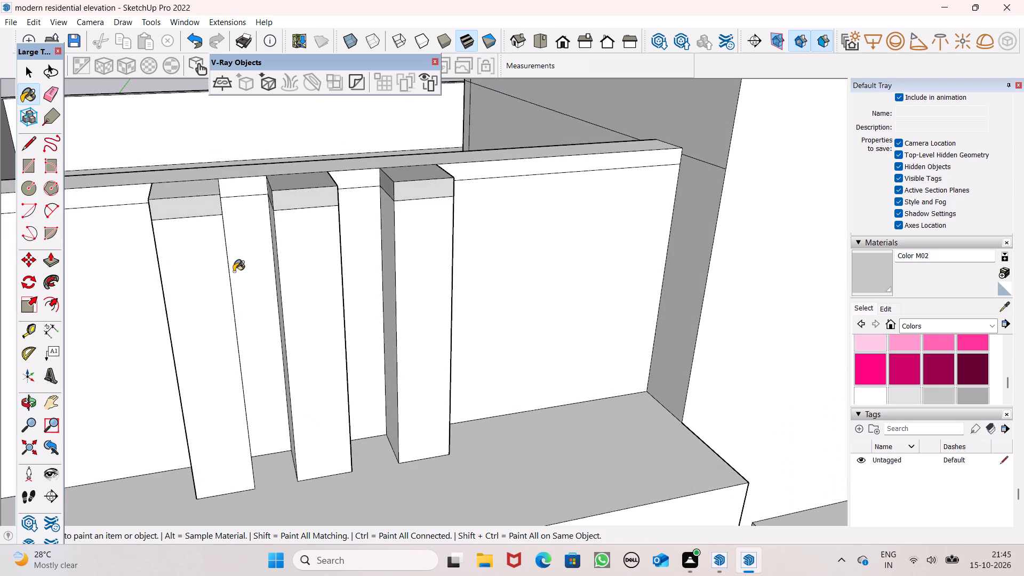
scroll(234, 266, "down", 1)
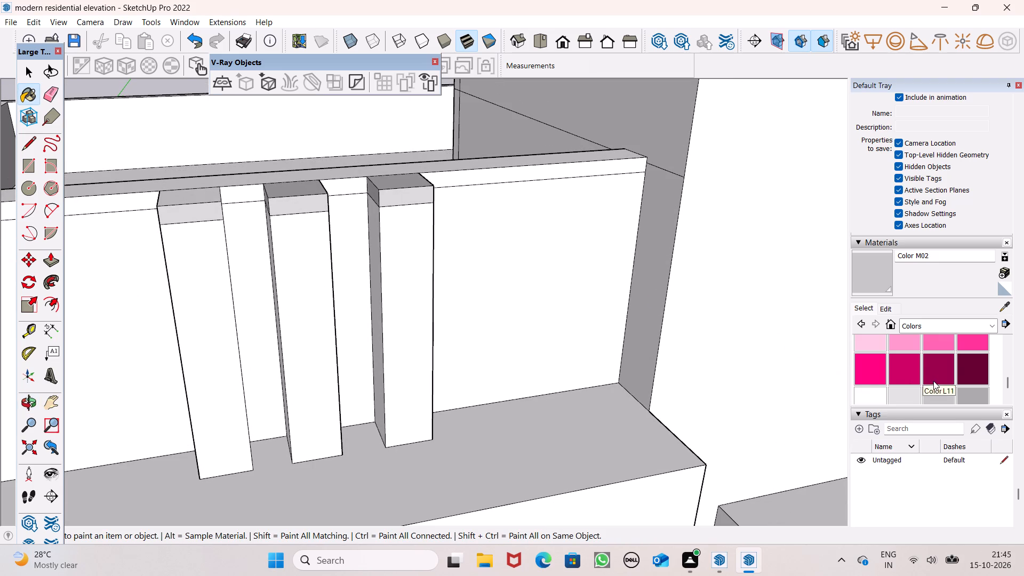
scroll(930, 372, "down", 2)
scroll(929, 372, "up", 1)
left_click(910, 381)
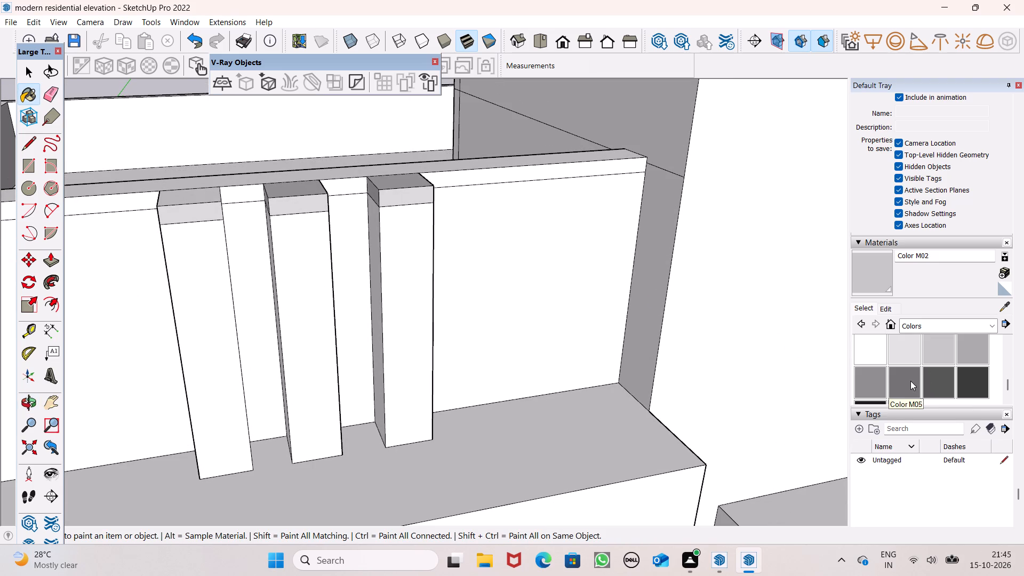
scroll(259, 358, "up", 3)
left_click(188, 338)
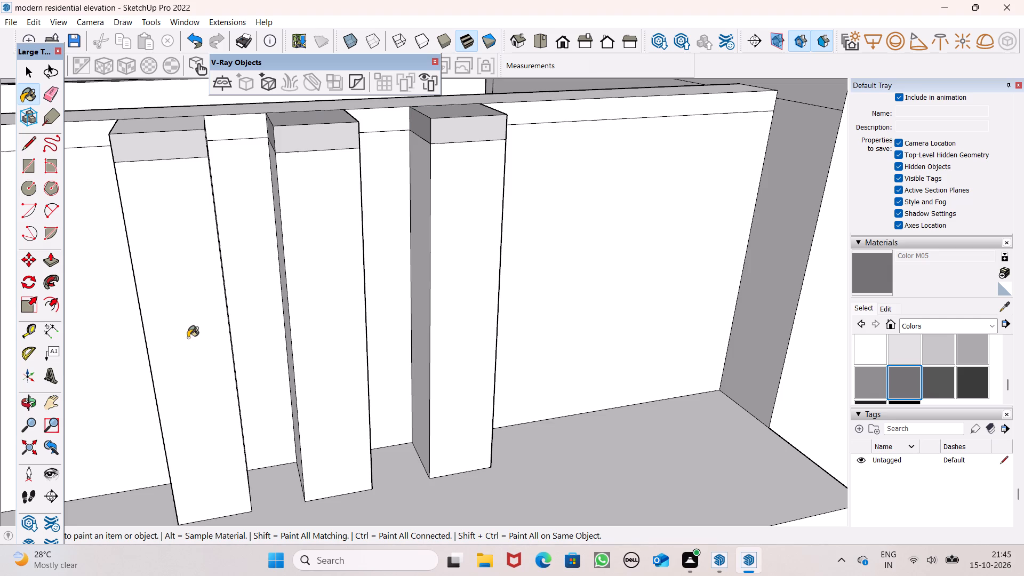
left_click(309, 338)
left_click(449, 337)
Paint both side faces of each of the three vertical fins below their caps with Color M05.
scroll(409, 339, "up", 5)
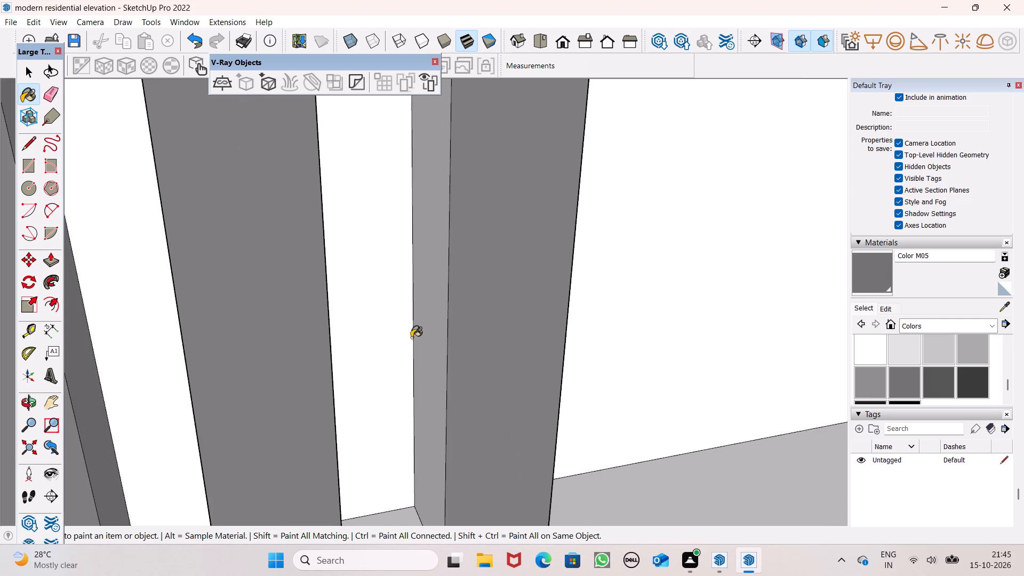
left_click(419, 333)
middle_click_drag(419, 380, 154, 379)
left_click(178, 328)
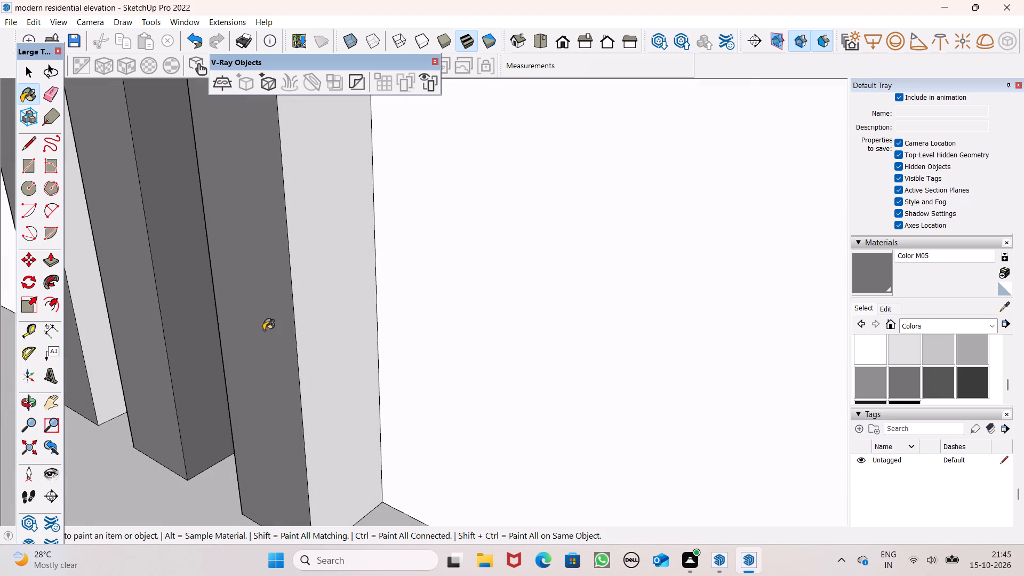
left_click(332, 332)
scroll(329, 330, "down", 11)
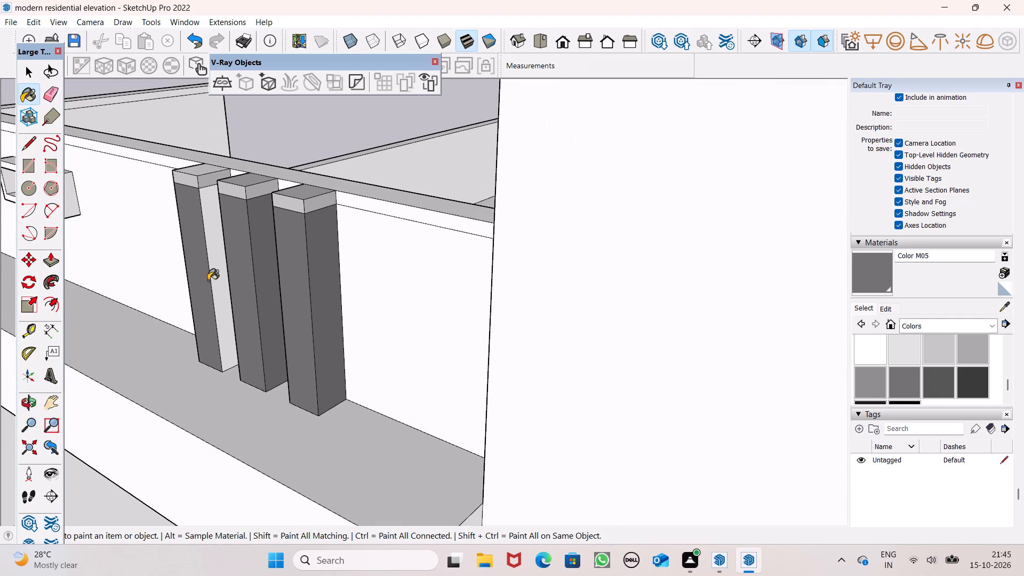
left_click(216, 270)
middle_click_drag(207, 301, 632, 312)
scroll(537, 307, "up", 3)
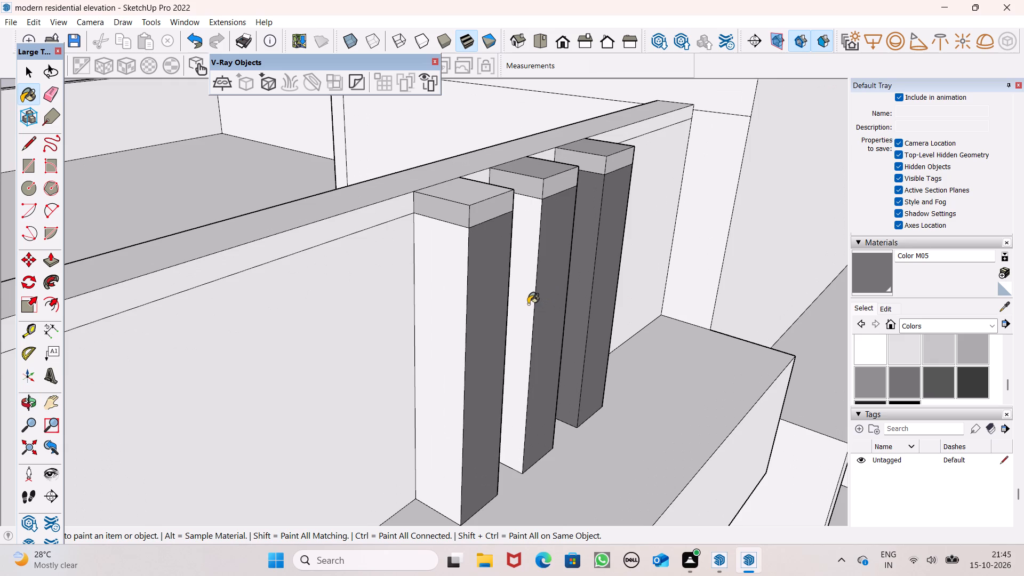
left_click(528, 303)
left_click(431, 313)
Examine the coloured parapet fins and the surrounding house facade from the front and the side.
scroll(497, 287, "down", 5)
middle_click_drag(494, 329, 270, 297)
scroll(486, 335, "up", 1)
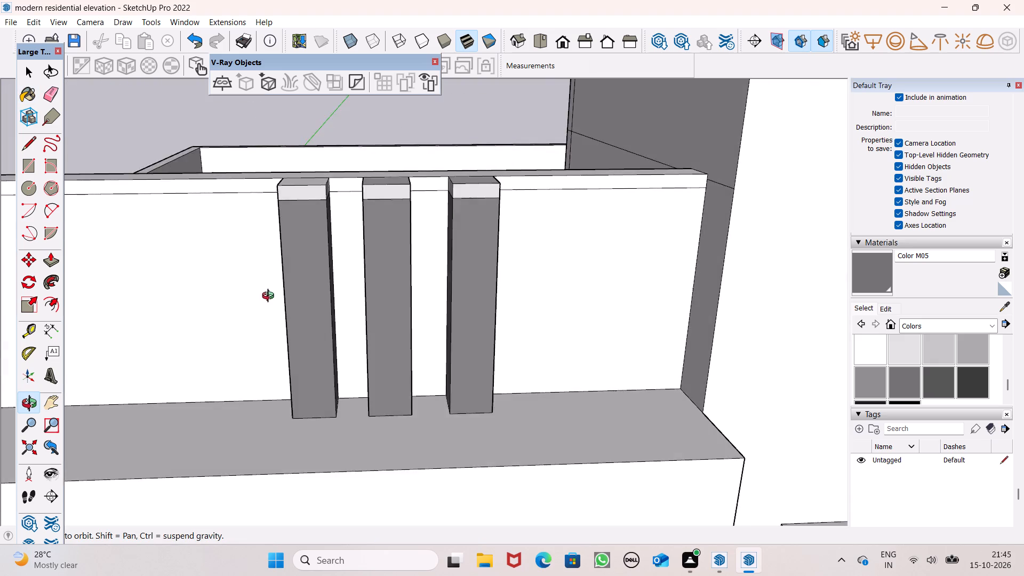
middle_click_drag(270, 297, 188, 241)
scroll(279, 292, "down", 4)
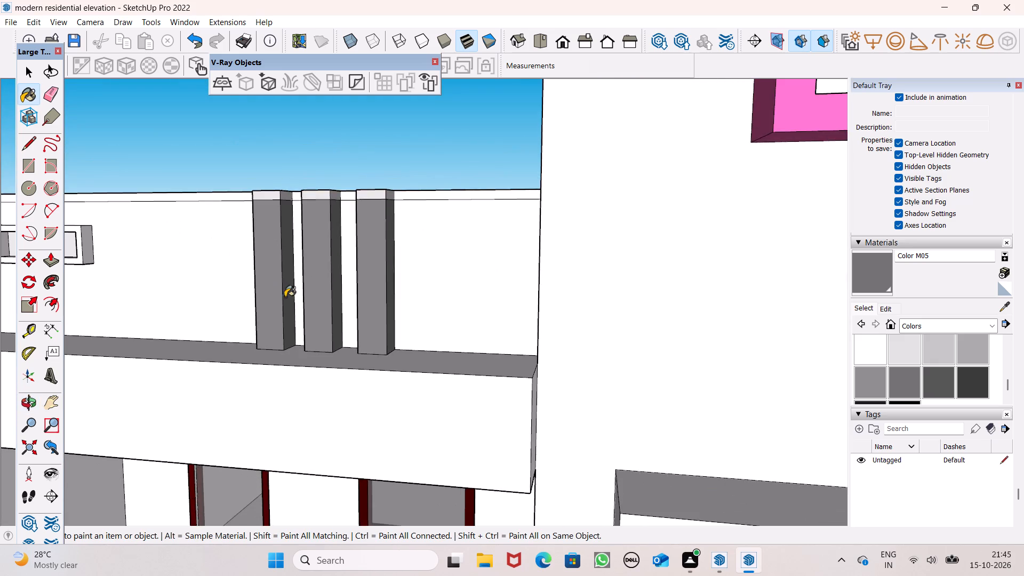
scroll(290, 297, "down", 6)
middle_click_drag(311, 324, 313, 375)
scroll(313, 375, "up", 1)
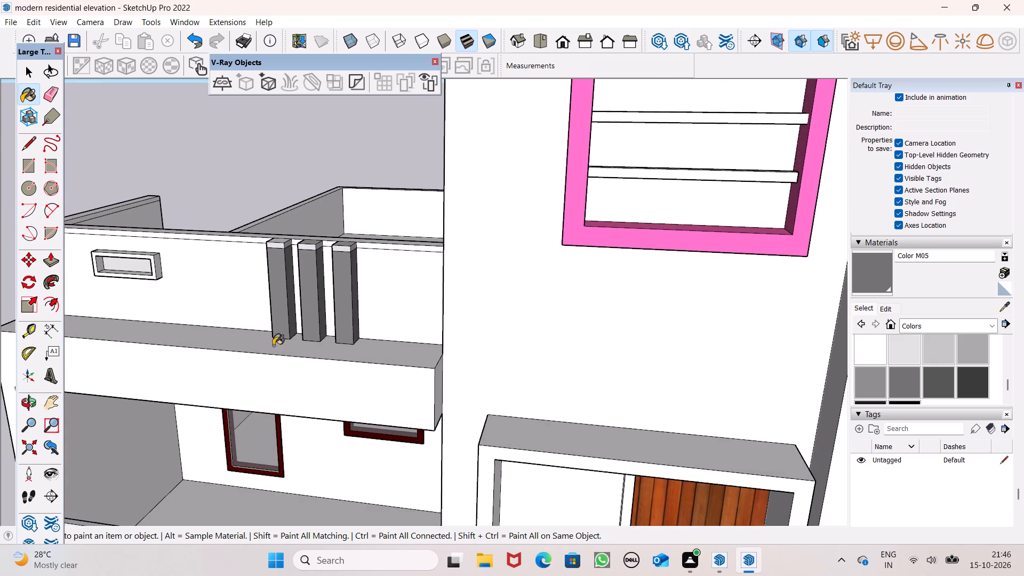
scroll(284, 341, "down", 3)
key("space")
scroll(310, 310, "down", 2)
middle_click_drag(303, 314, 356, 310)
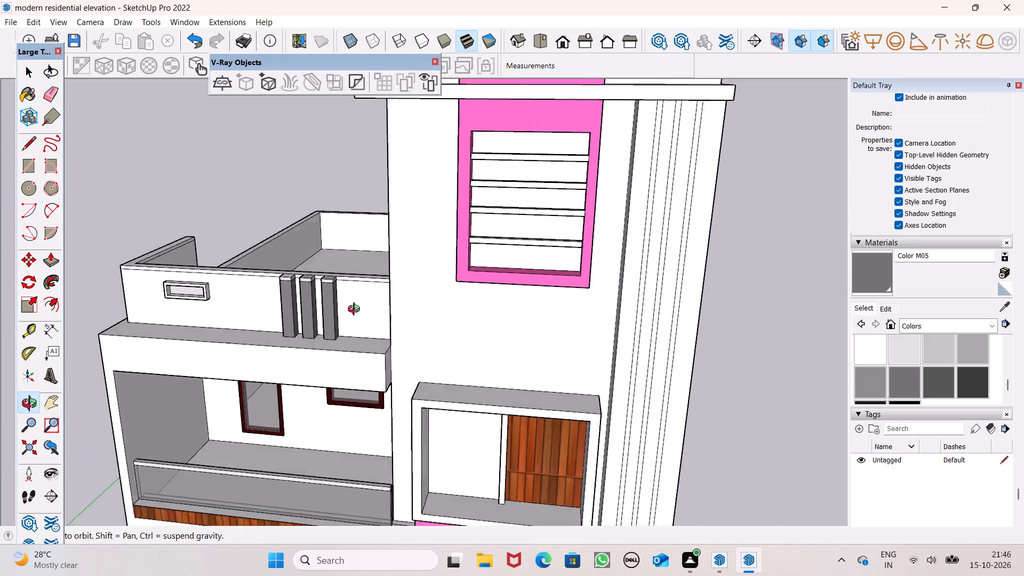
middle_click_drag(356, 310, 420, 293)
scroll(335, 259, "down", 2)
middle_click_drag(371, 273, 614, 243)
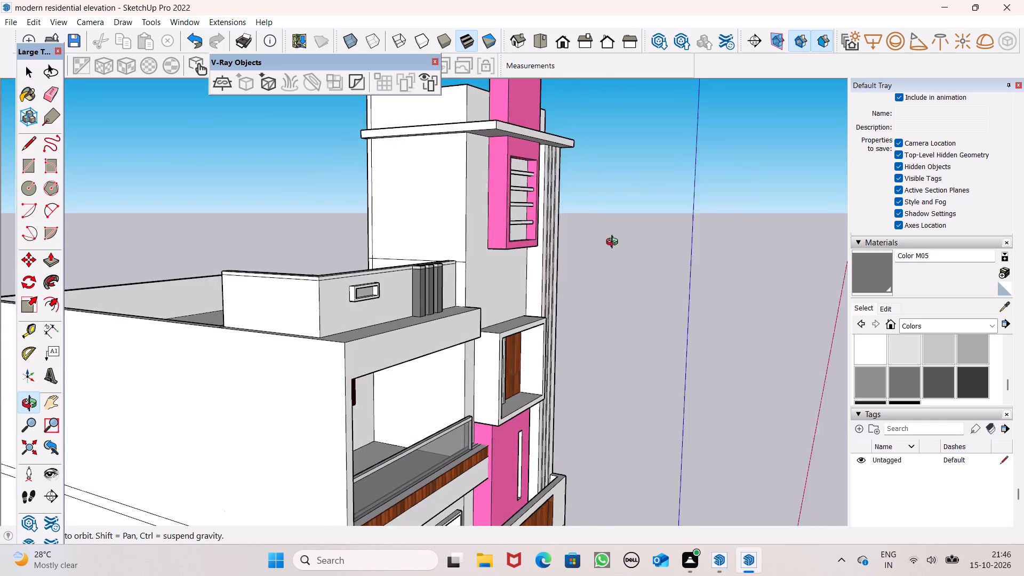
middle_click_drag(614, 243, 628, 242)
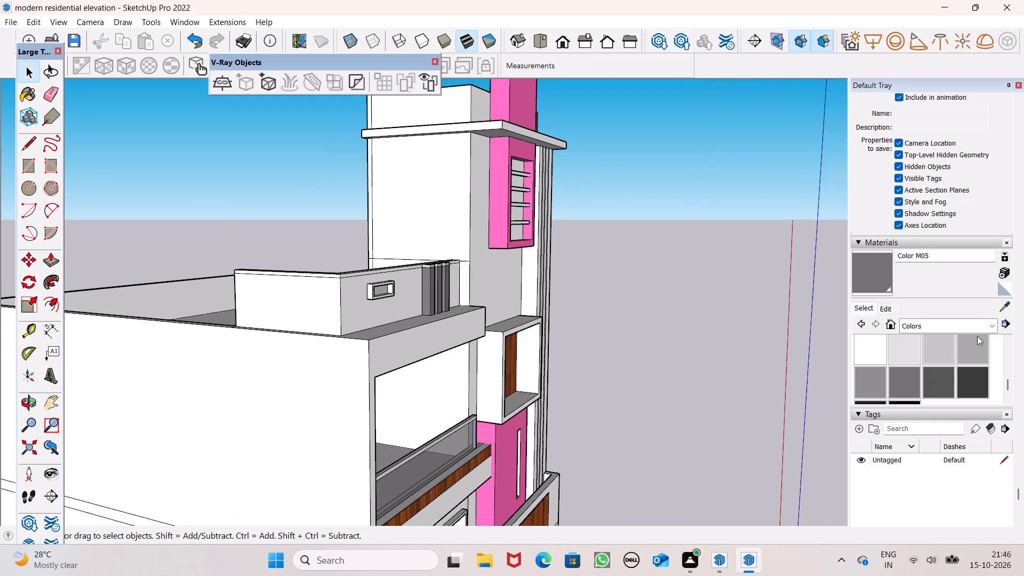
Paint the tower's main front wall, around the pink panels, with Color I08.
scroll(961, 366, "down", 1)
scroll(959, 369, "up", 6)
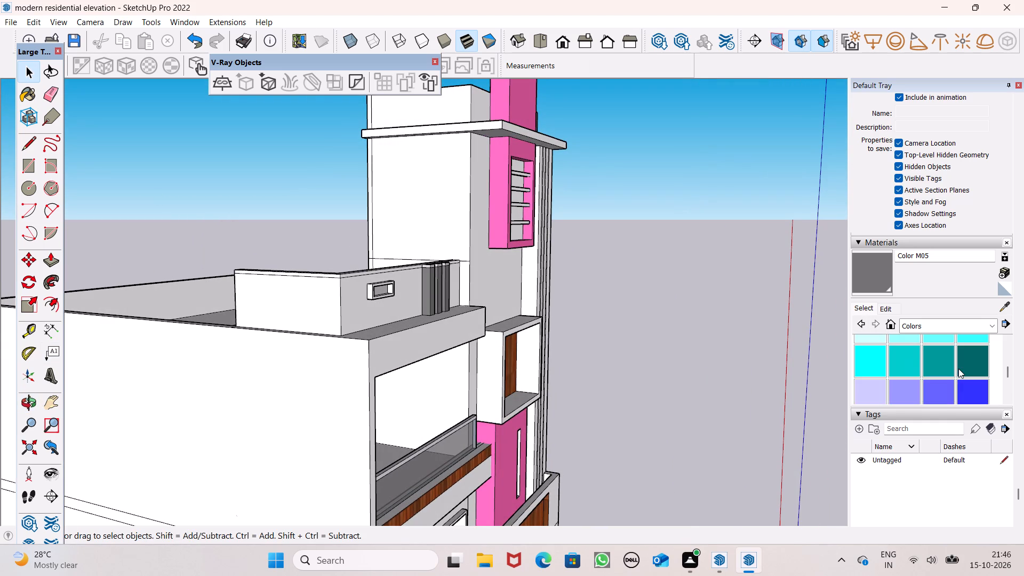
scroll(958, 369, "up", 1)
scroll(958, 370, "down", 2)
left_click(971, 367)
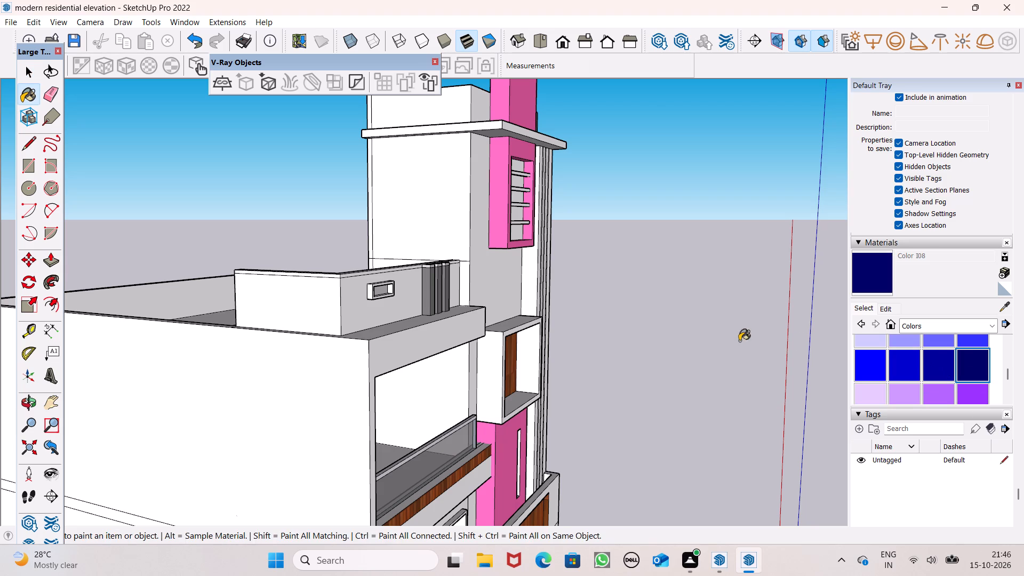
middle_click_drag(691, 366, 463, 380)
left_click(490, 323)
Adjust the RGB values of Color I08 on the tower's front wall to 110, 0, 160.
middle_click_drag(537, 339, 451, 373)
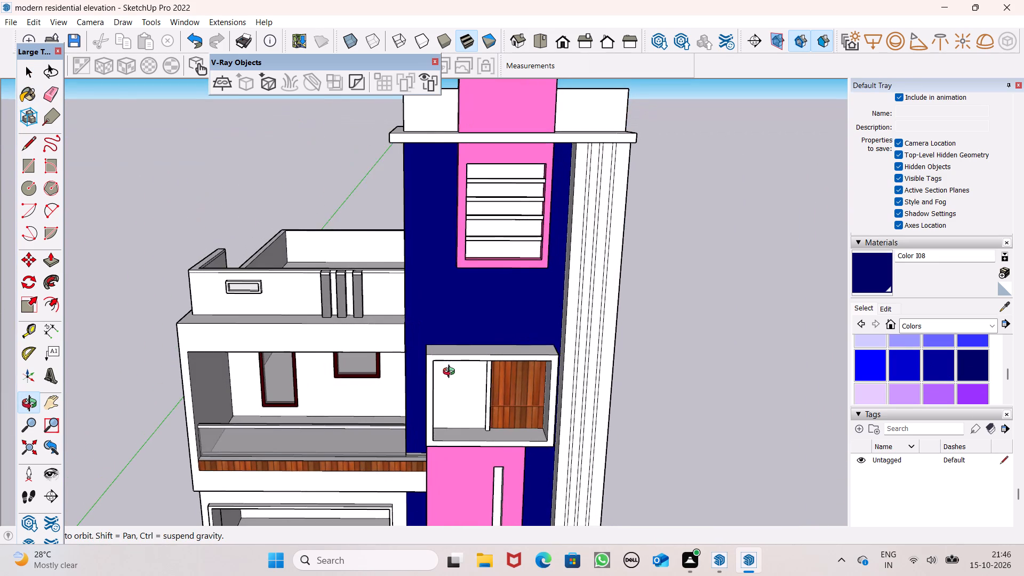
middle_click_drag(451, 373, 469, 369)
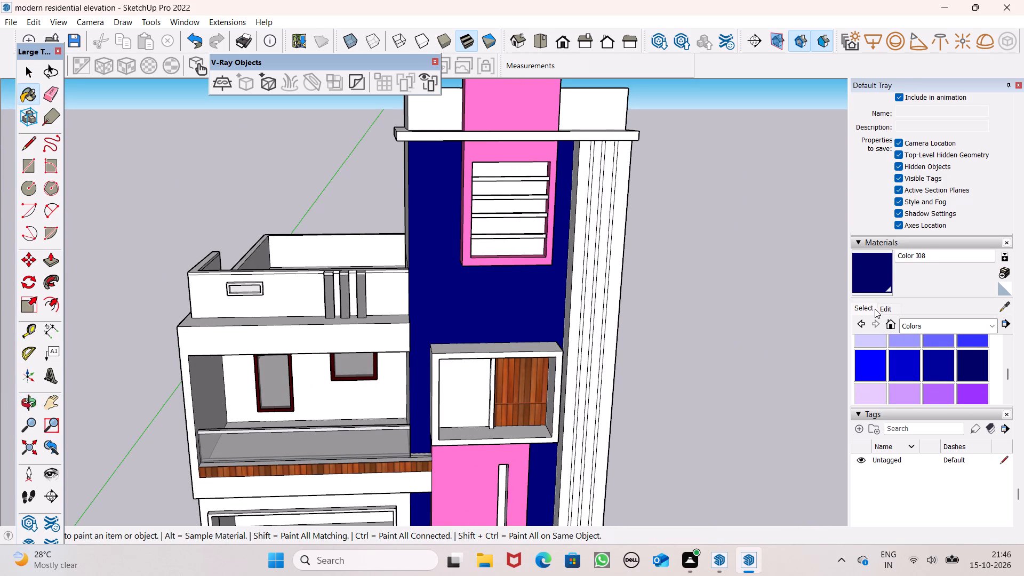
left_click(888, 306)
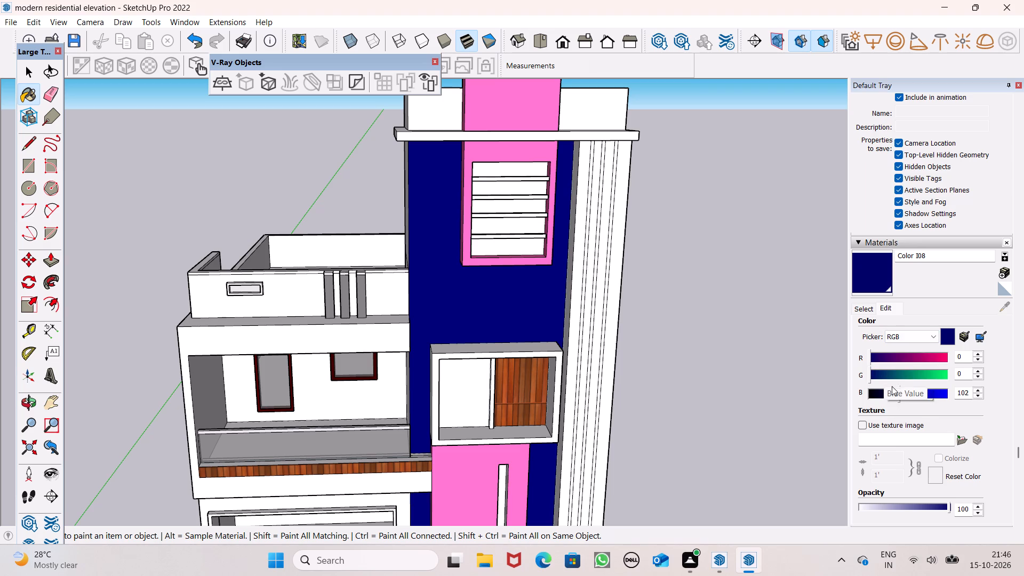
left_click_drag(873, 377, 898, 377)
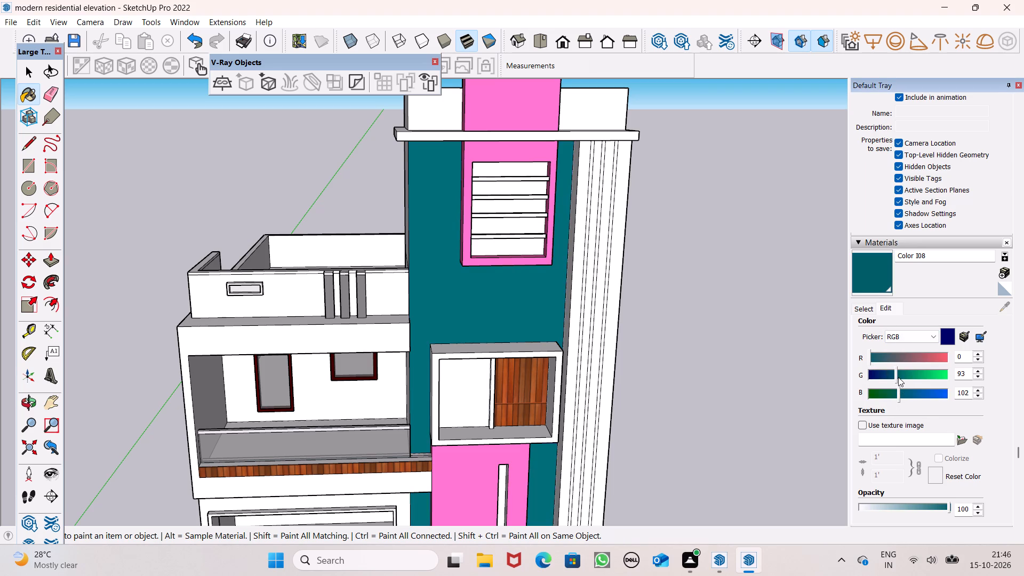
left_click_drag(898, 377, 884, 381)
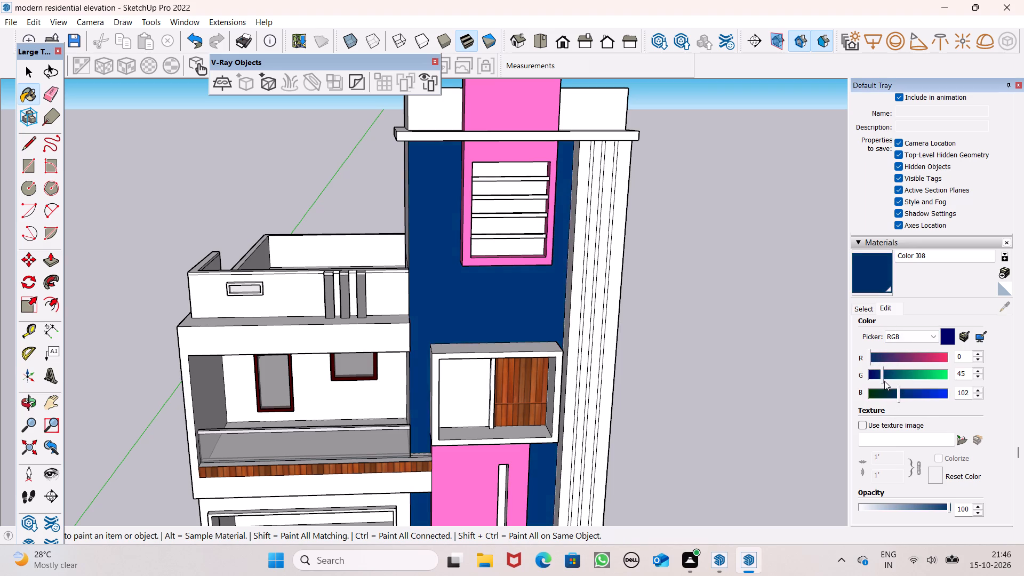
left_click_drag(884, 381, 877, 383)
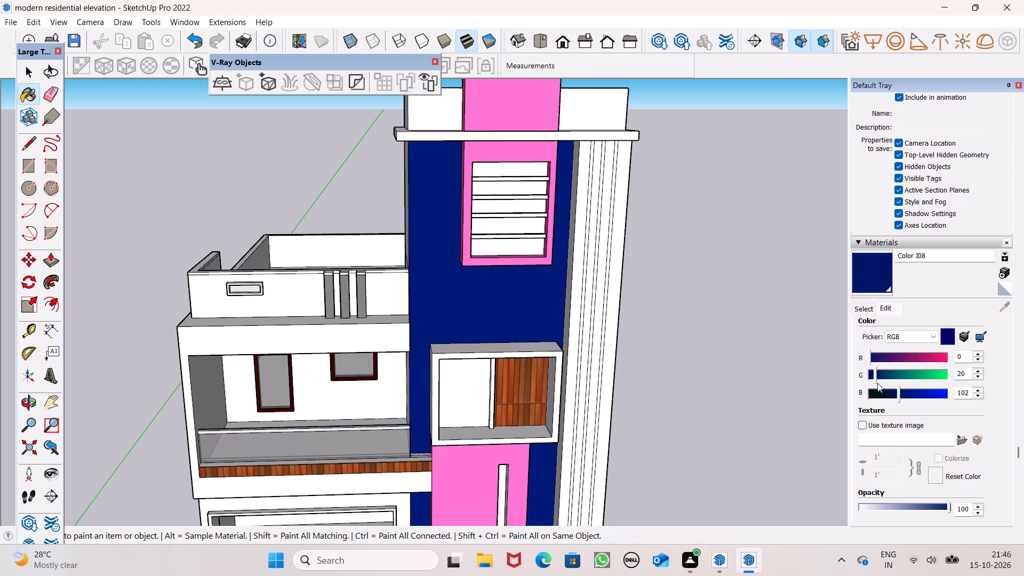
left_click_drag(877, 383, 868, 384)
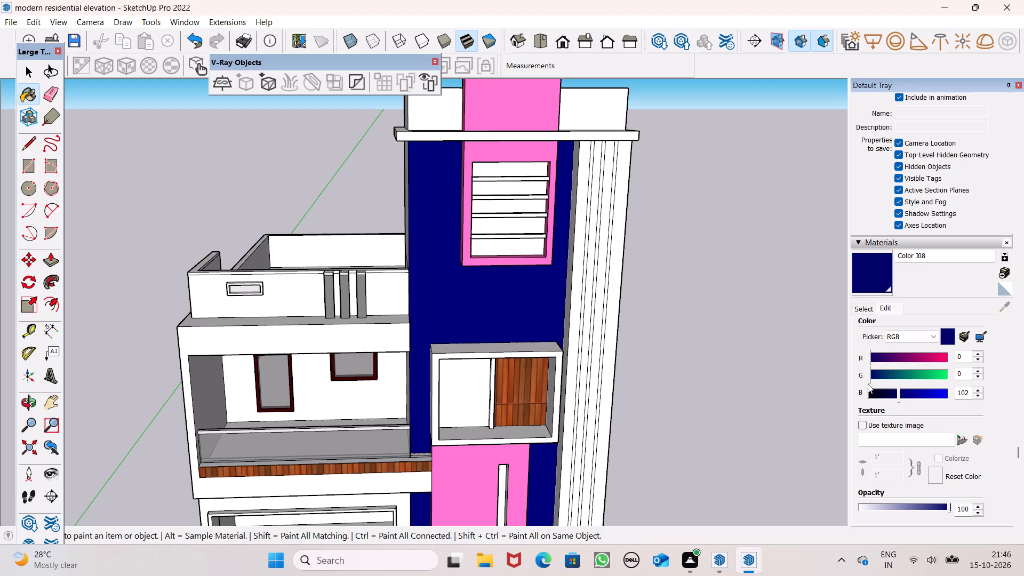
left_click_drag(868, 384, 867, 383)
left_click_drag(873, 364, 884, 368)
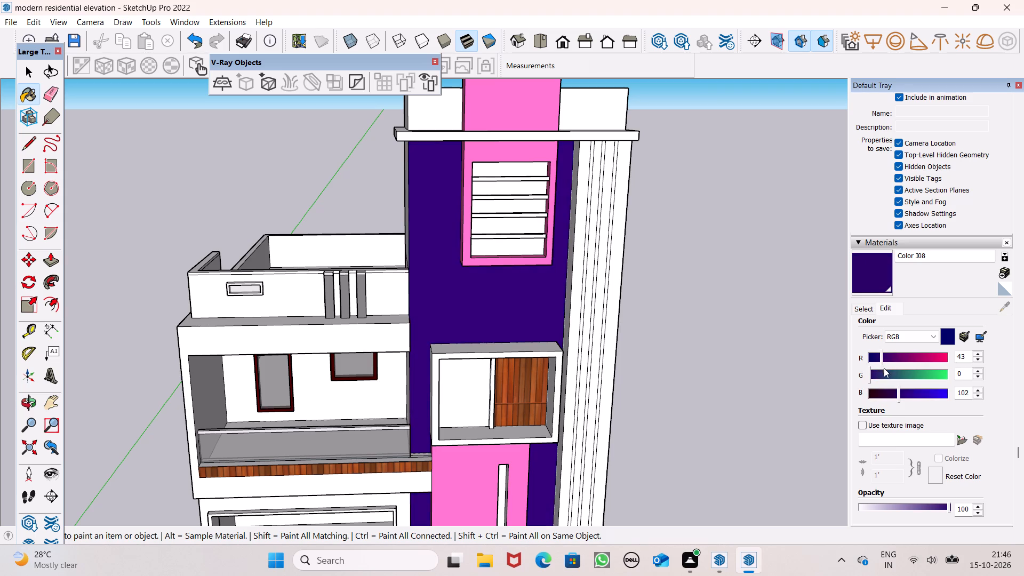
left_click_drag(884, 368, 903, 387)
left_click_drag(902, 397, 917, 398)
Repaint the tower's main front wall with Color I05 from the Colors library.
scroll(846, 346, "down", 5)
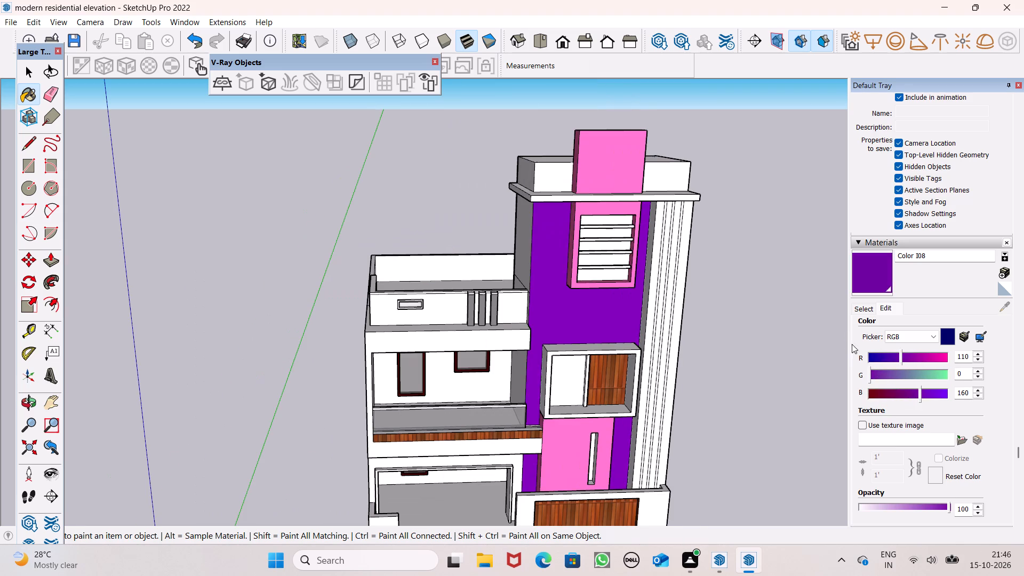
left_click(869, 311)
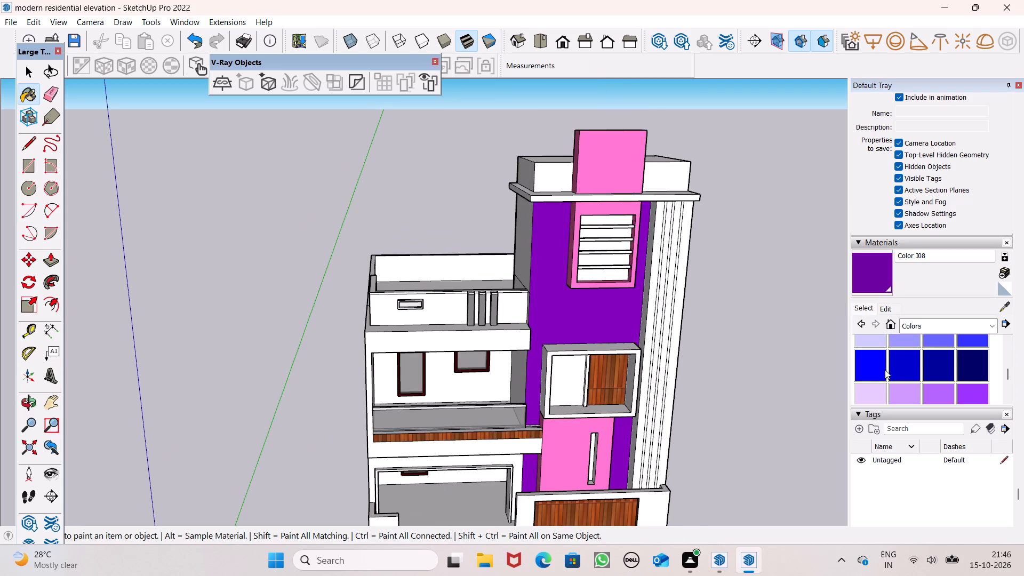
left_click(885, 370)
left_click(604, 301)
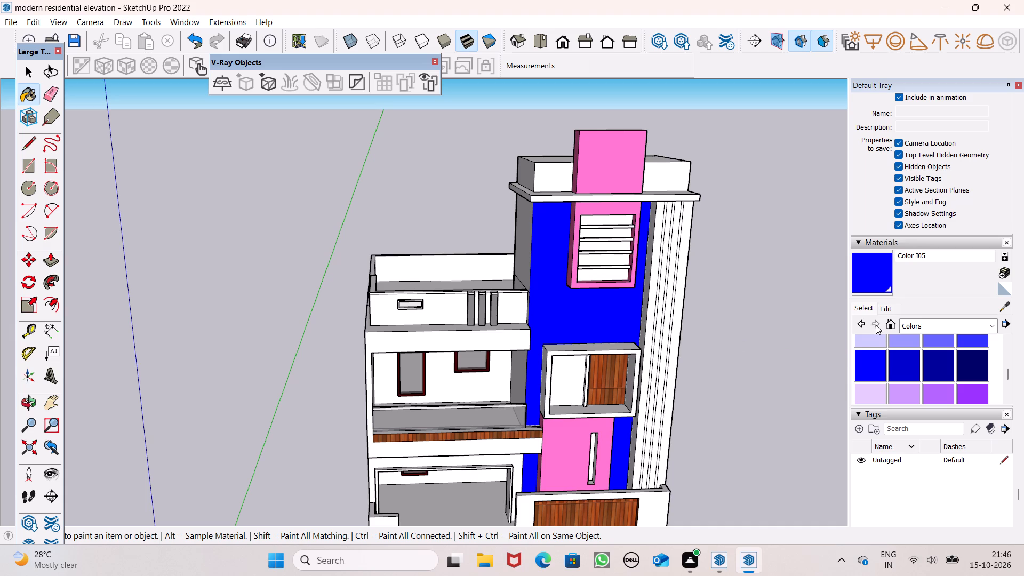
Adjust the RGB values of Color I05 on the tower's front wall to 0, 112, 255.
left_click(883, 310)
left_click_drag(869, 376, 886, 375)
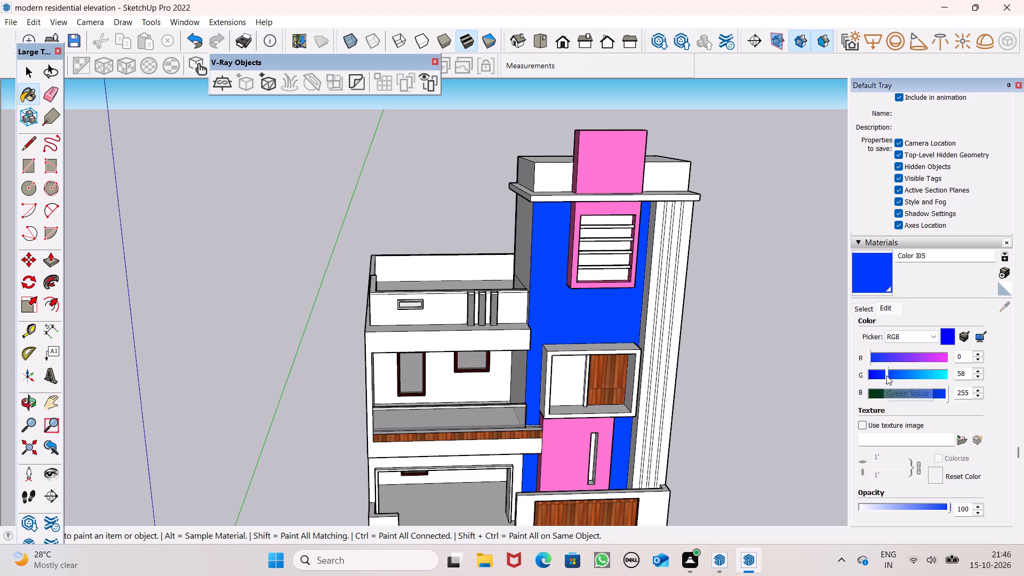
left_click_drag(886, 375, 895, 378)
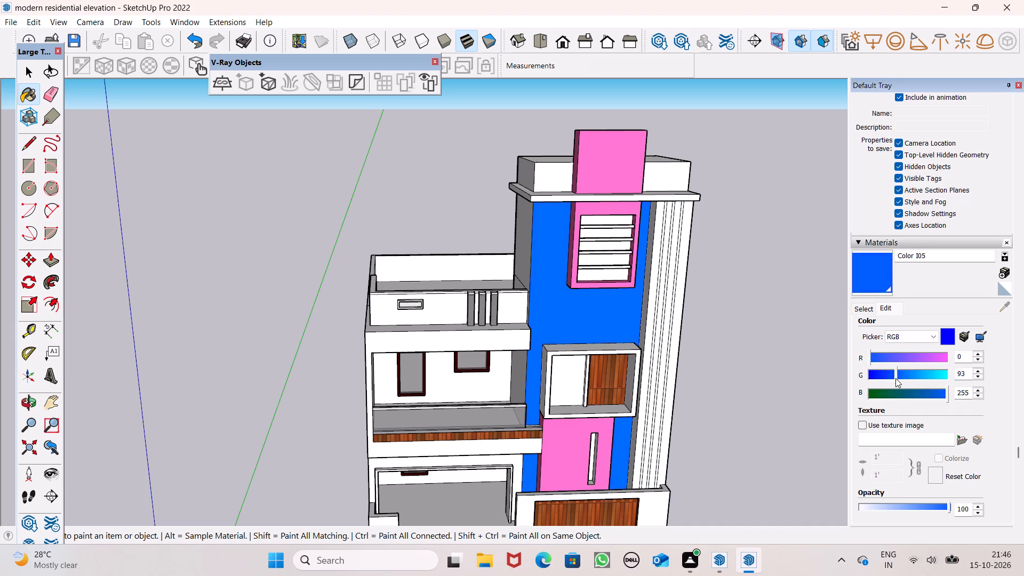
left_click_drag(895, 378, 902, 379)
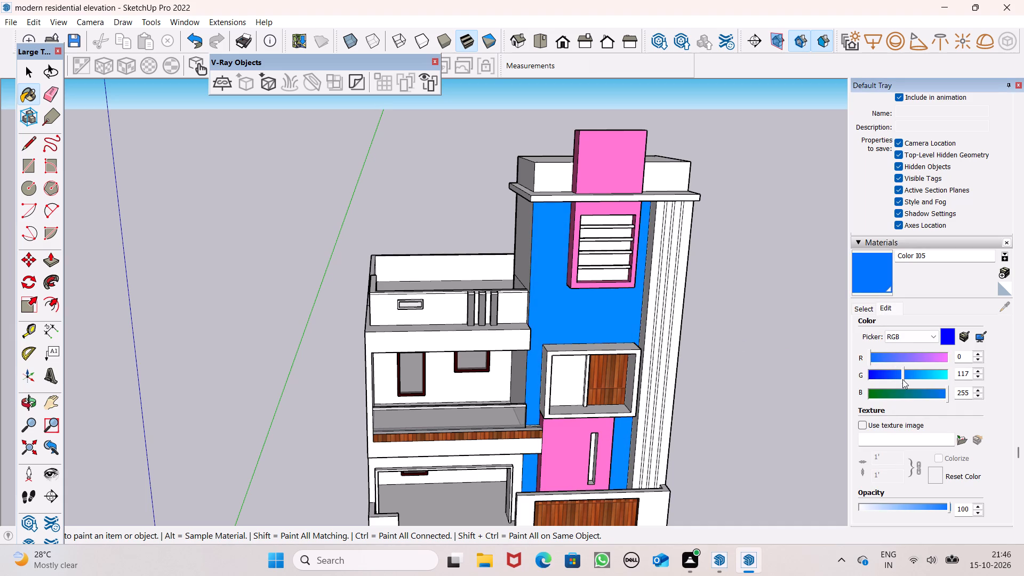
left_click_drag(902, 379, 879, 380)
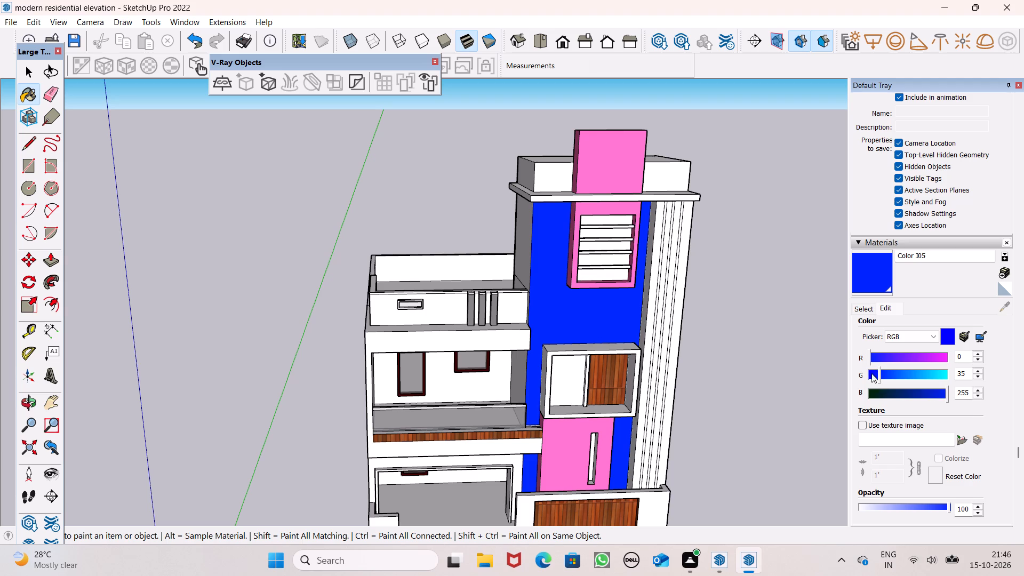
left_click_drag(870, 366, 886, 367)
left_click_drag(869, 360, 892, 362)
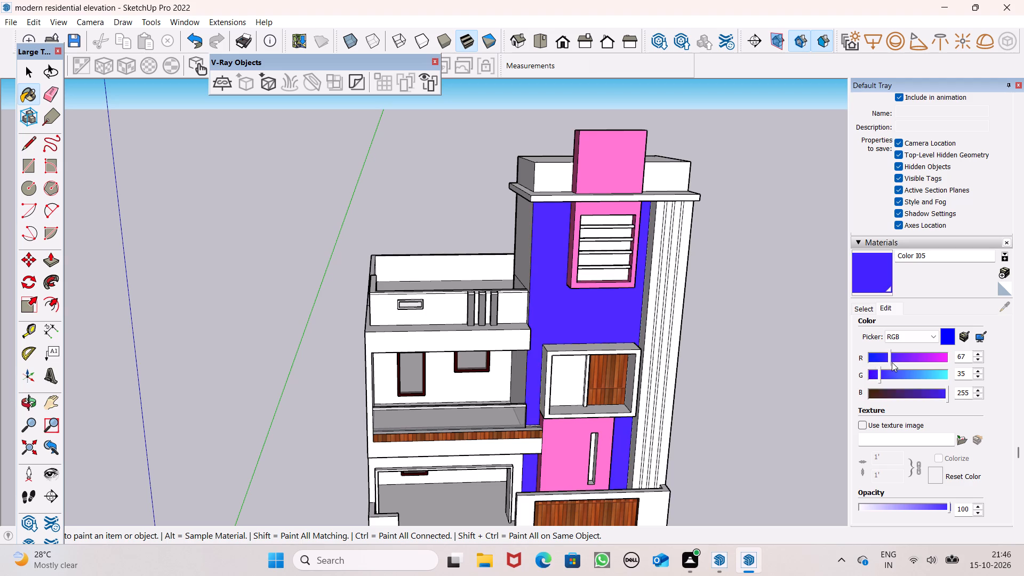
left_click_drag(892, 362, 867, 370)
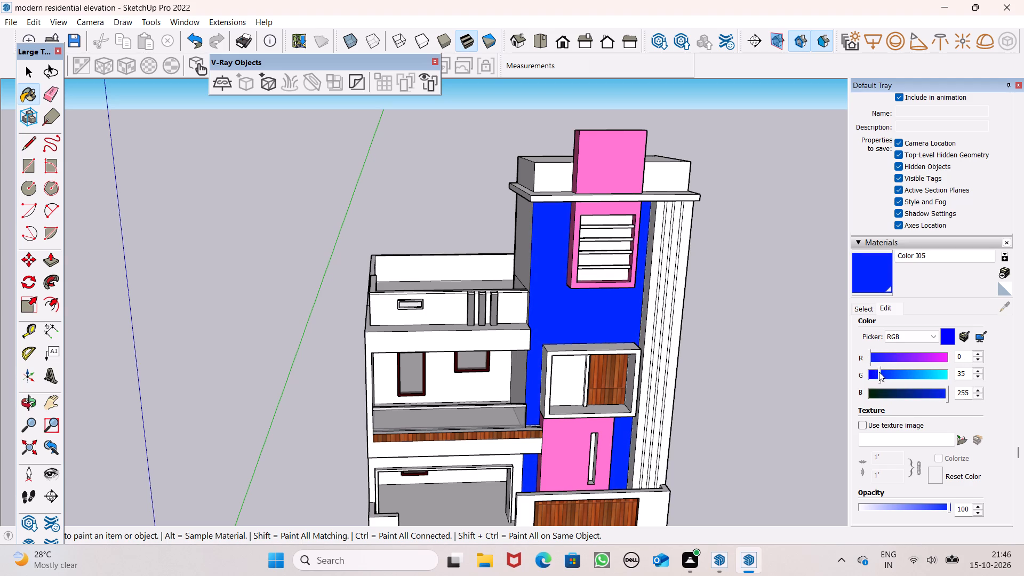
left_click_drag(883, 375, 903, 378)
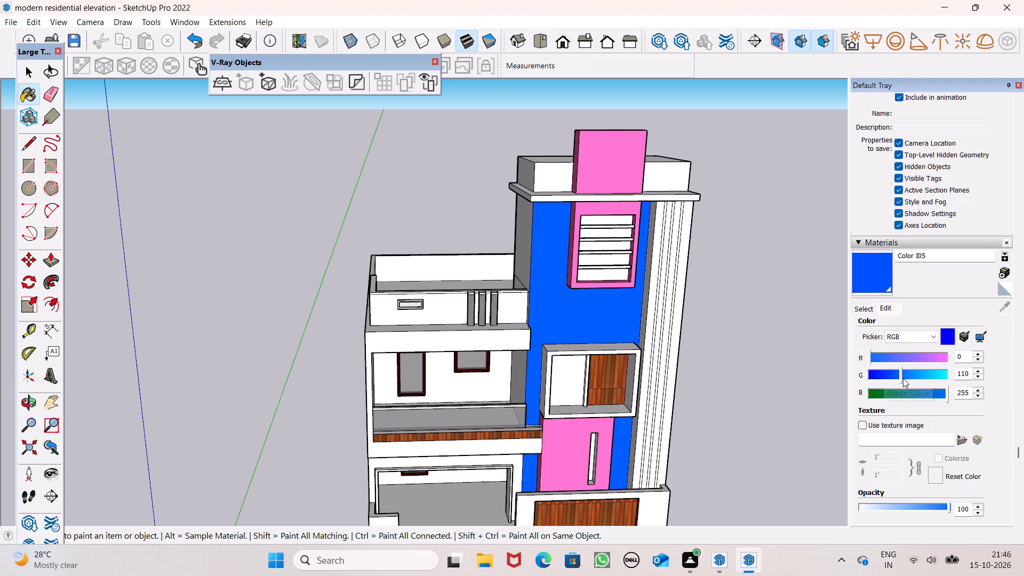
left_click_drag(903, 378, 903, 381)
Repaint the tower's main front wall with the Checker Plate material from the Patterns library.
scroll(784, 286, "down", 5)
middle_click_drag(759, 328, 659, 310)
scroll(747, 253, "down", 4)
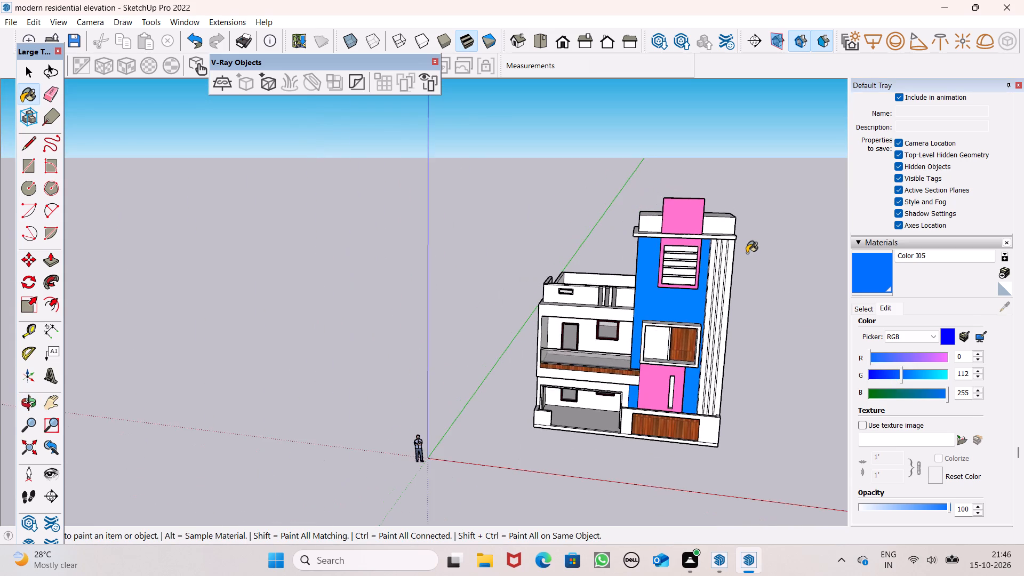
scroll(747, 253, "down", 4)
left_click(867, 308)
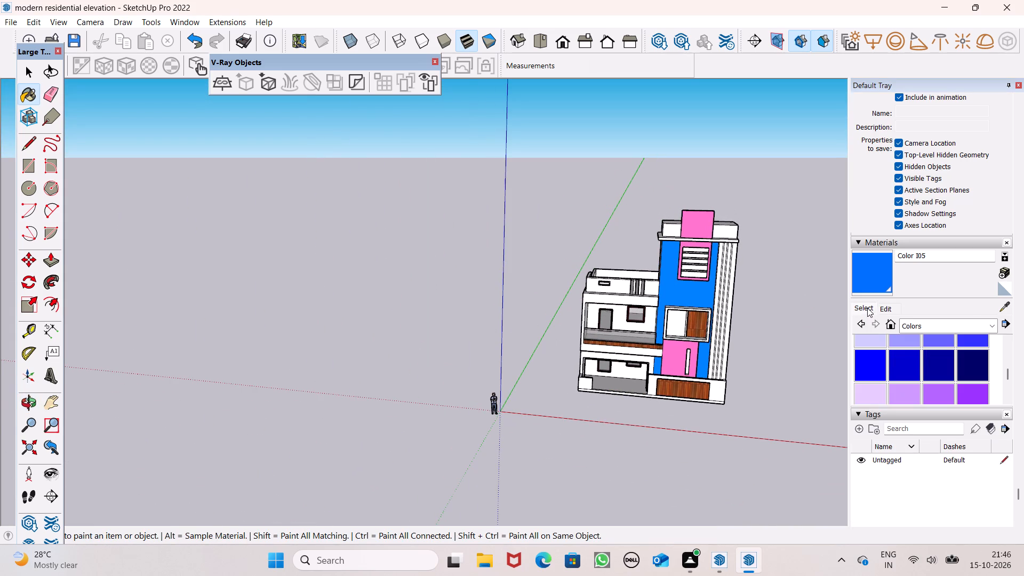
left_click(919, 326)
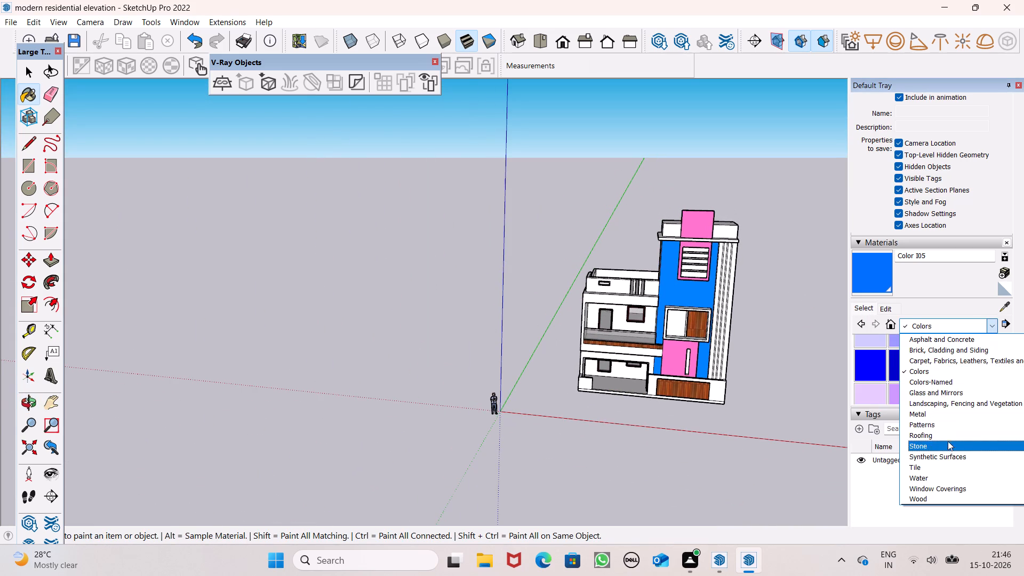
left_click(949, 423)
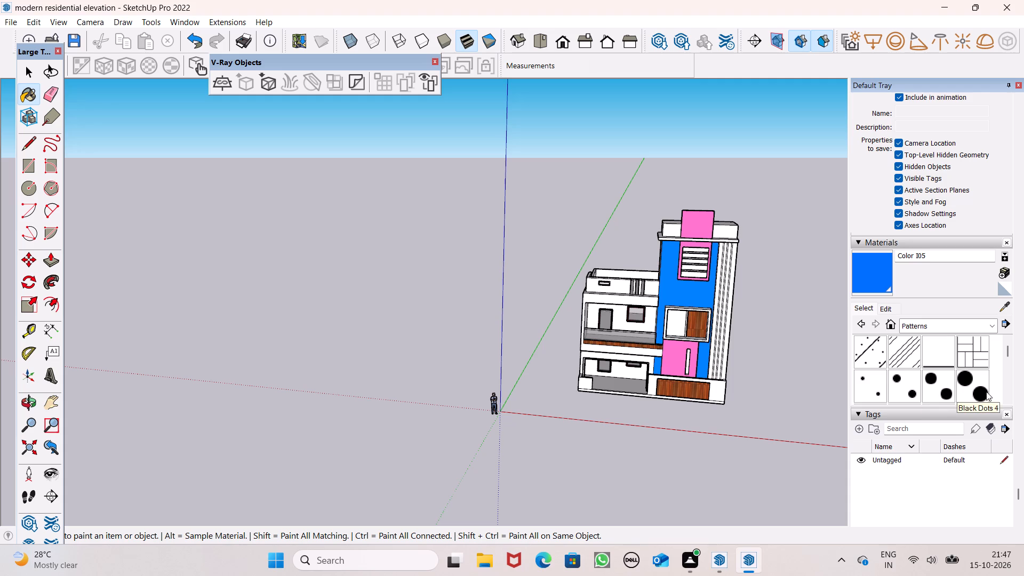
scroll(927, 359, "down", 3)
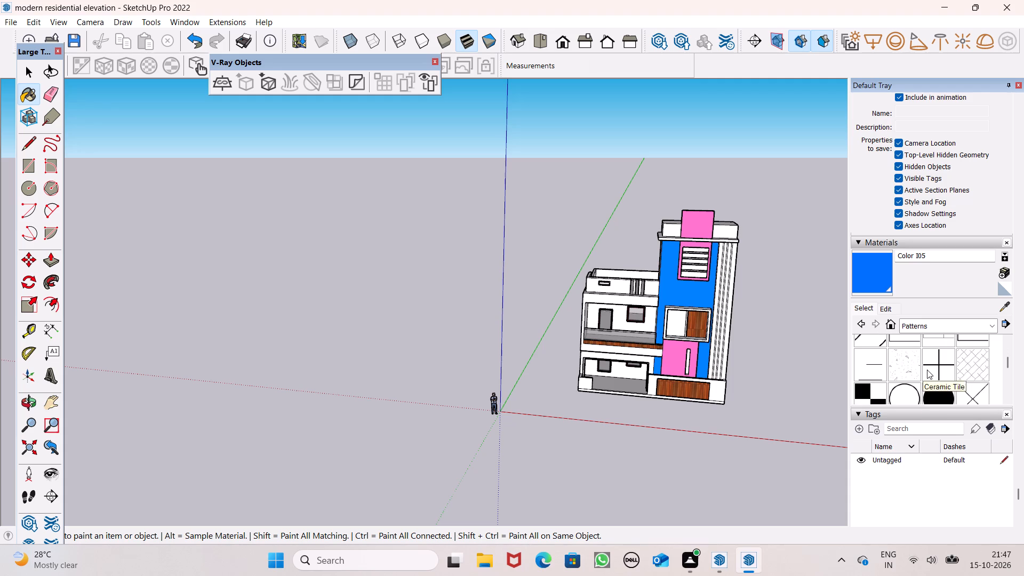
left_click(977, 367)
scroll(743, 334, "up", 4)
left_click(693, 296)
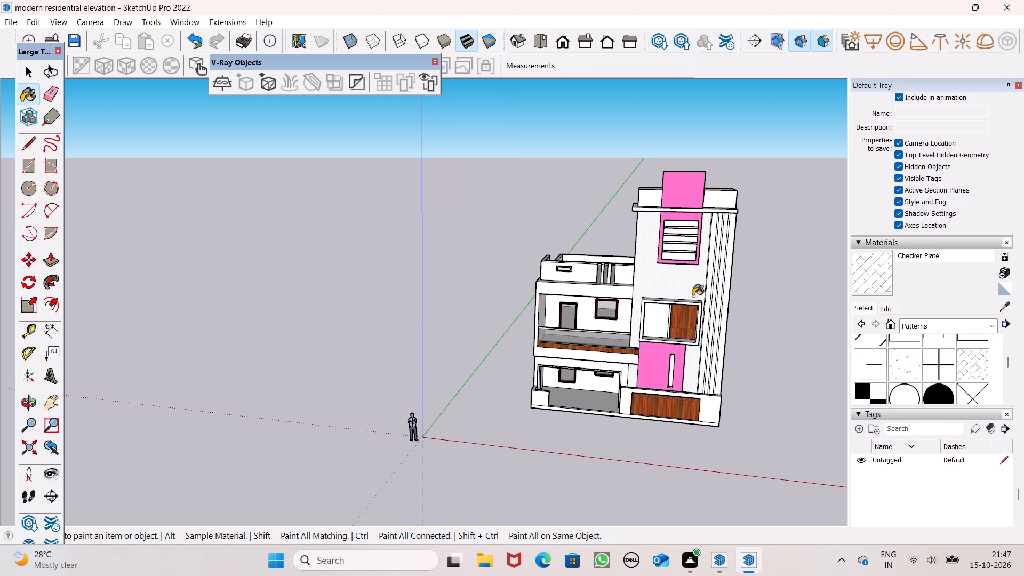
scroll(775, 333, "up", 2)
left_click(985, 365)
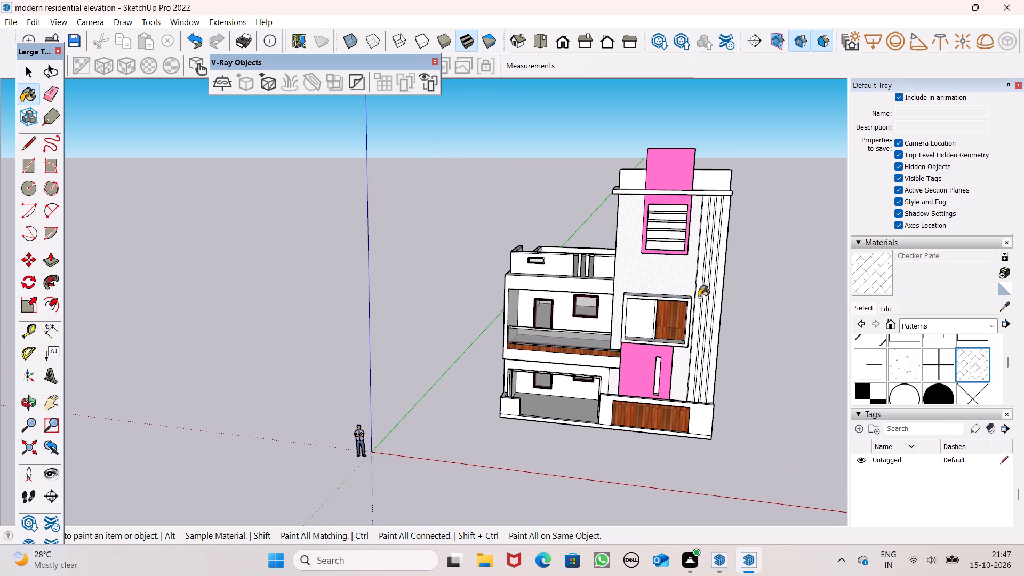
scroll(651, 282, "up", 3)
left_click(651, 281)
Repaint the tower's main front wall with the Honeycomb material from the Patterns library.
middle_click_drag(726, 349, 802, 367)
scroll(795, 375, "up", 1)
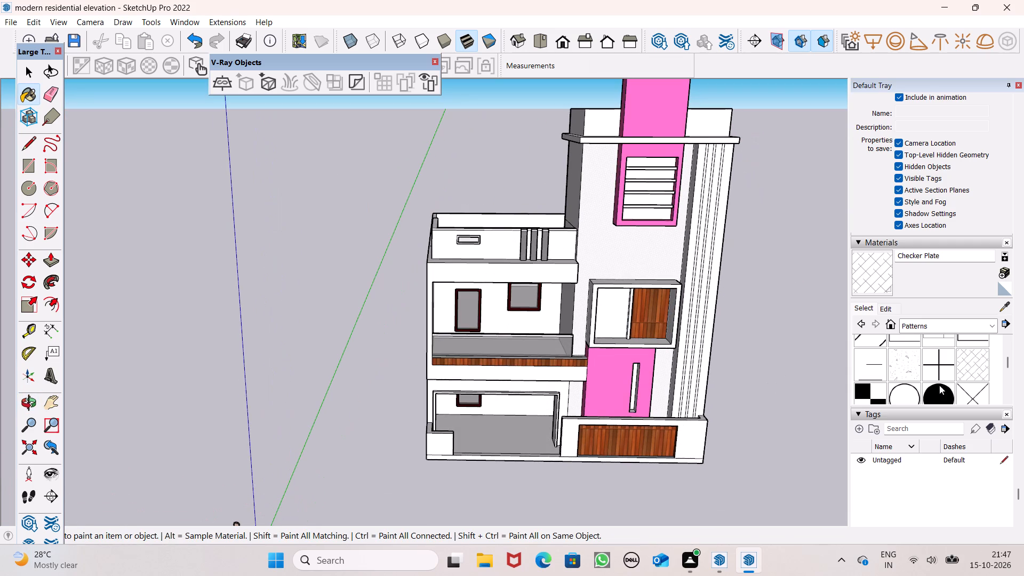
scroll(924, 366, "down", 2)
left_click(876, 371)
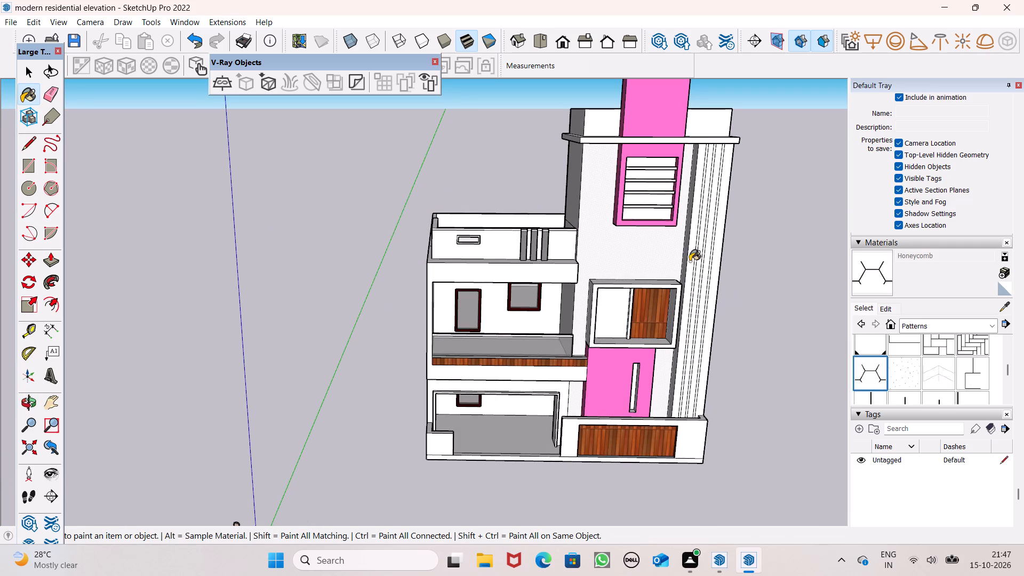
left_click(625, 249)
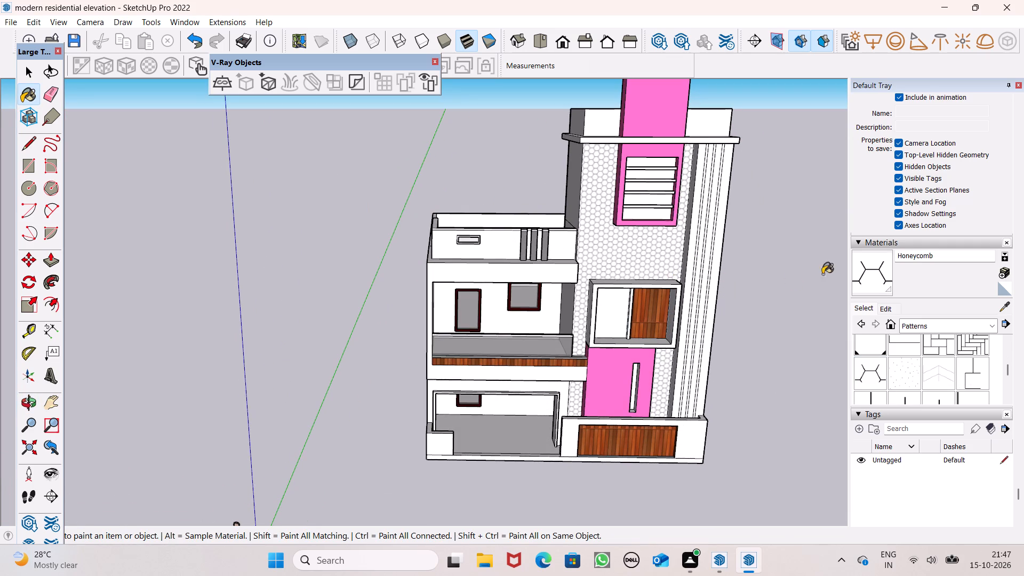
Recolour the Honeycomb material on the tower's front wall to RGB 50, 117, 236.
left_click(886, 308)
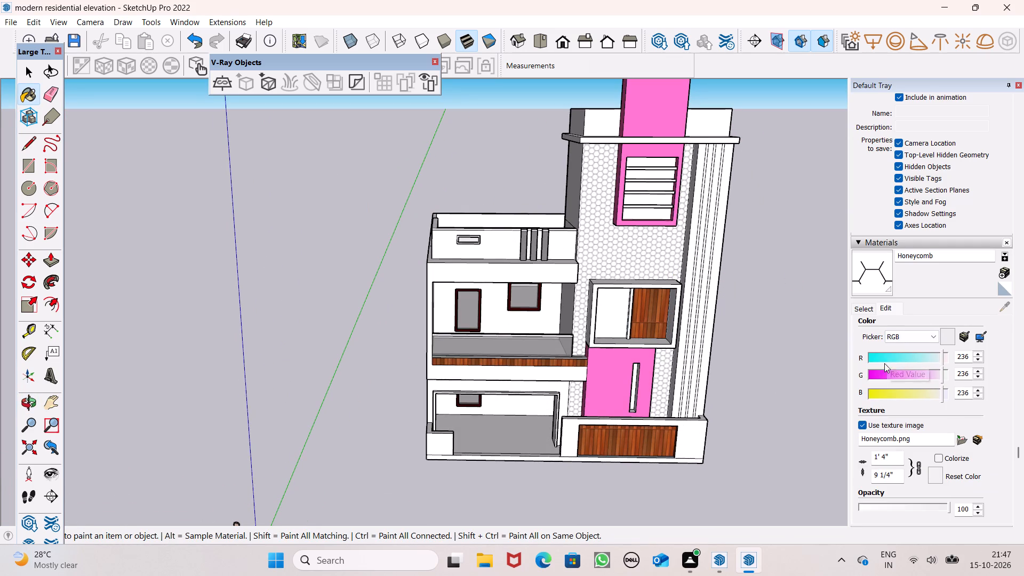
left_click(884, 358)
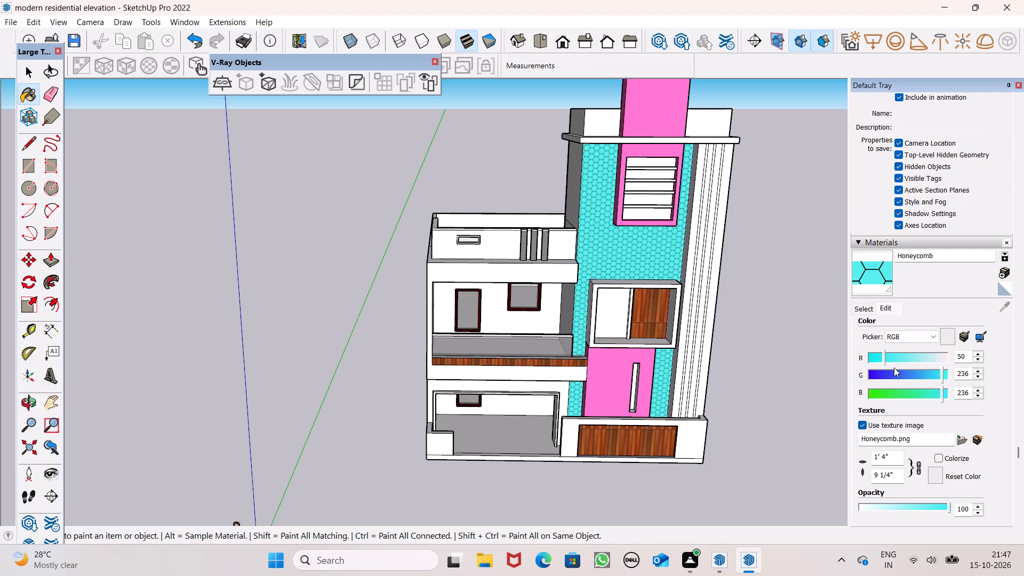
left_click_drag(871, 375, 878, 378)
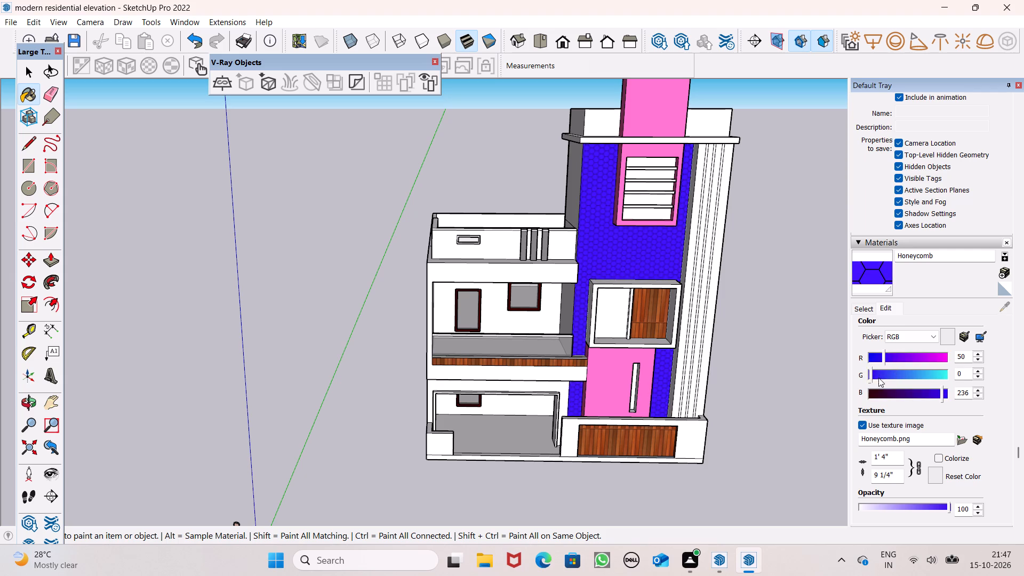
left_click_drag(878, 378, 905, 377)
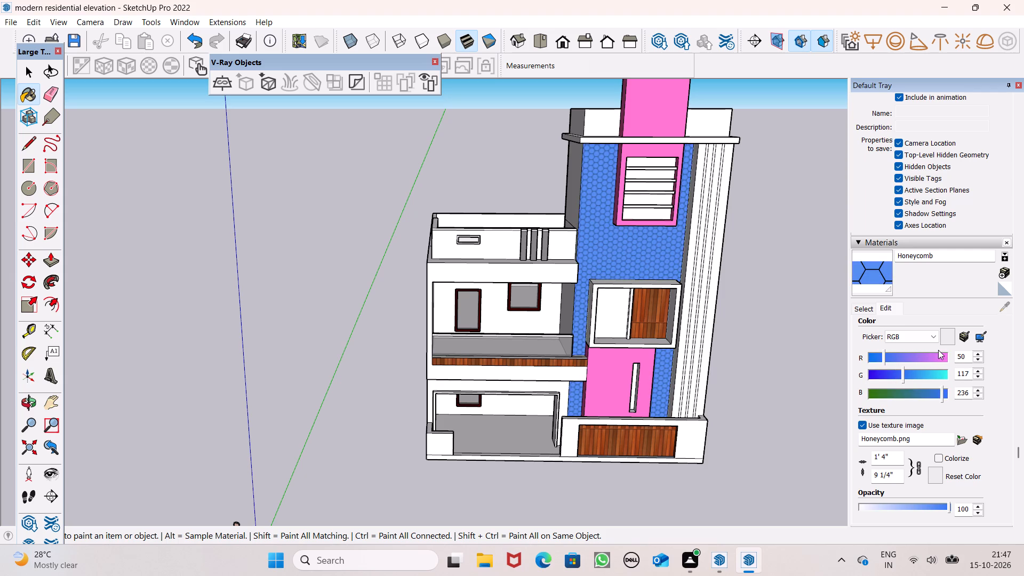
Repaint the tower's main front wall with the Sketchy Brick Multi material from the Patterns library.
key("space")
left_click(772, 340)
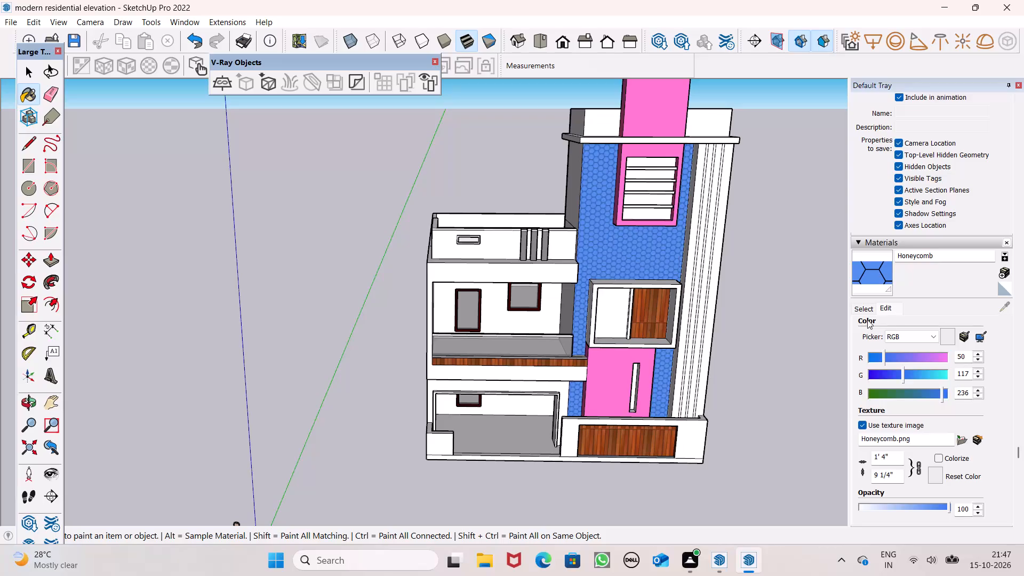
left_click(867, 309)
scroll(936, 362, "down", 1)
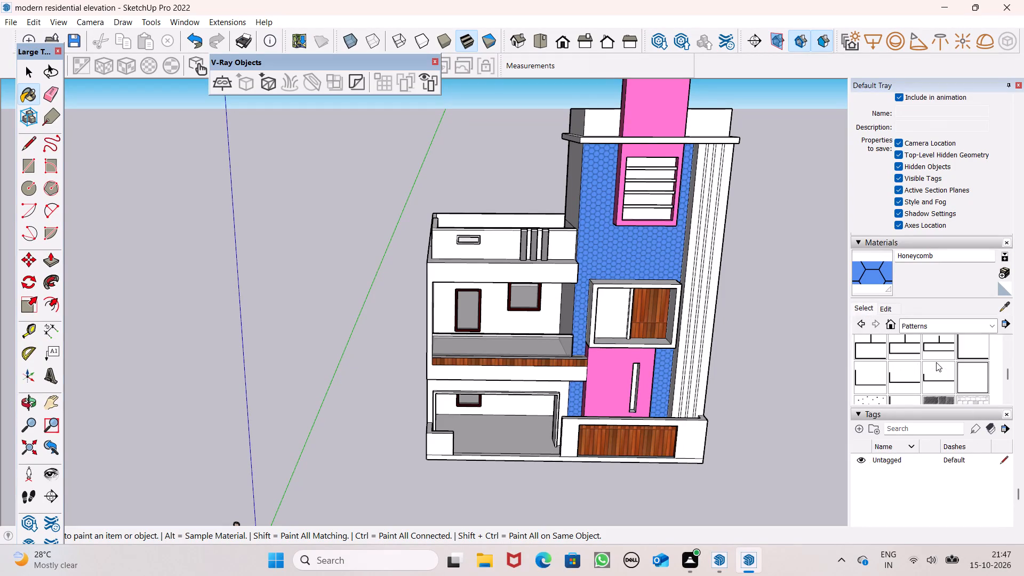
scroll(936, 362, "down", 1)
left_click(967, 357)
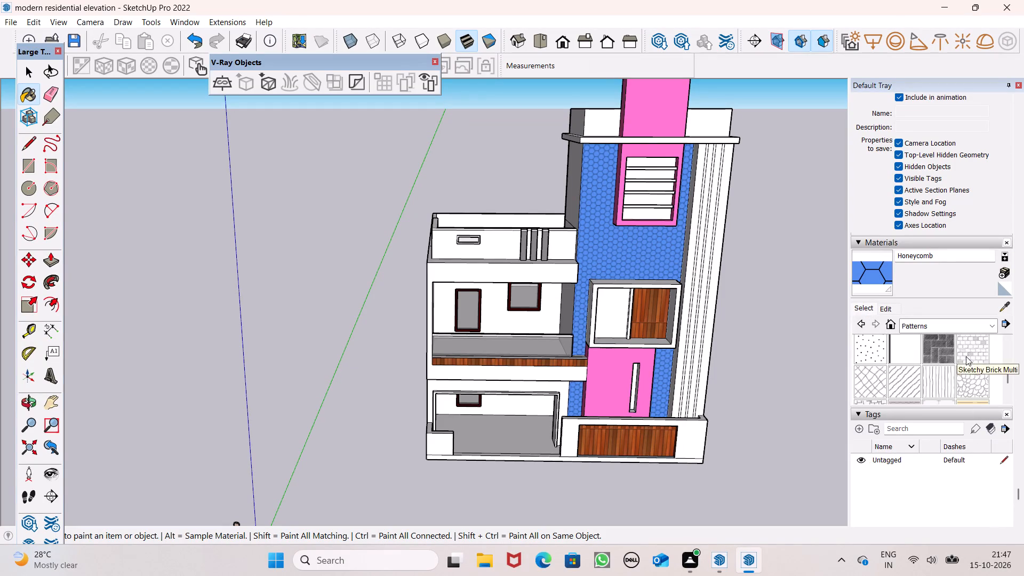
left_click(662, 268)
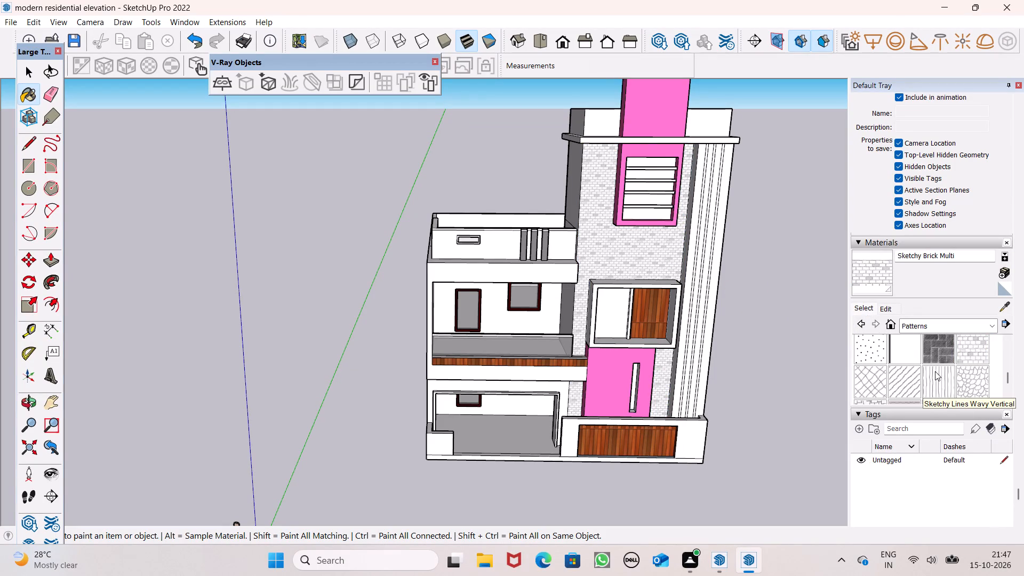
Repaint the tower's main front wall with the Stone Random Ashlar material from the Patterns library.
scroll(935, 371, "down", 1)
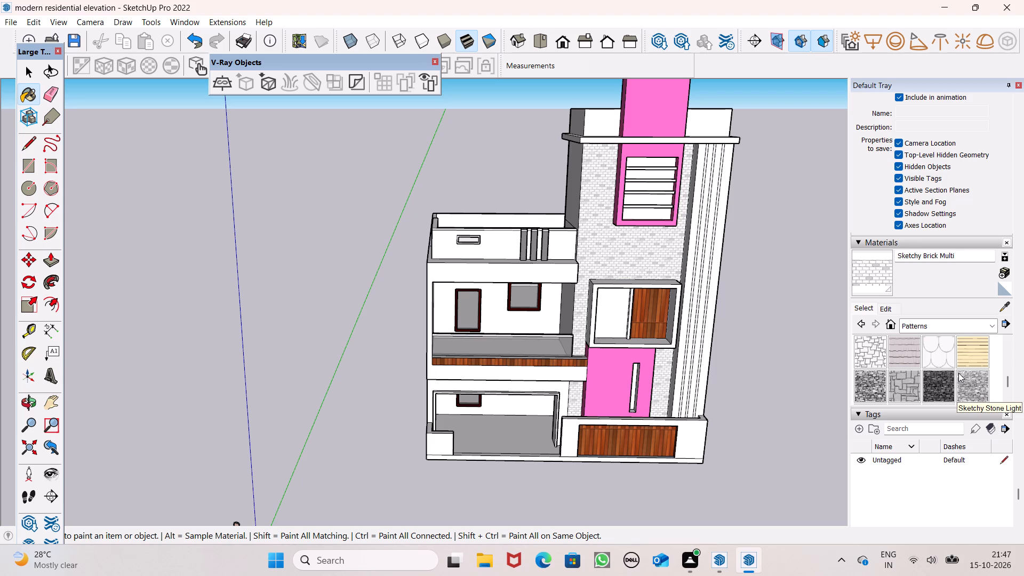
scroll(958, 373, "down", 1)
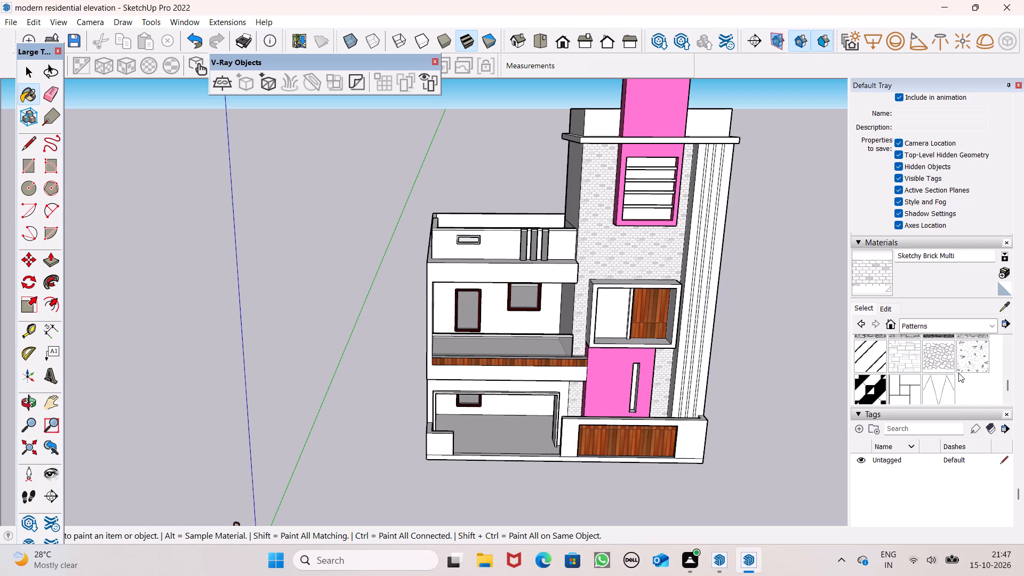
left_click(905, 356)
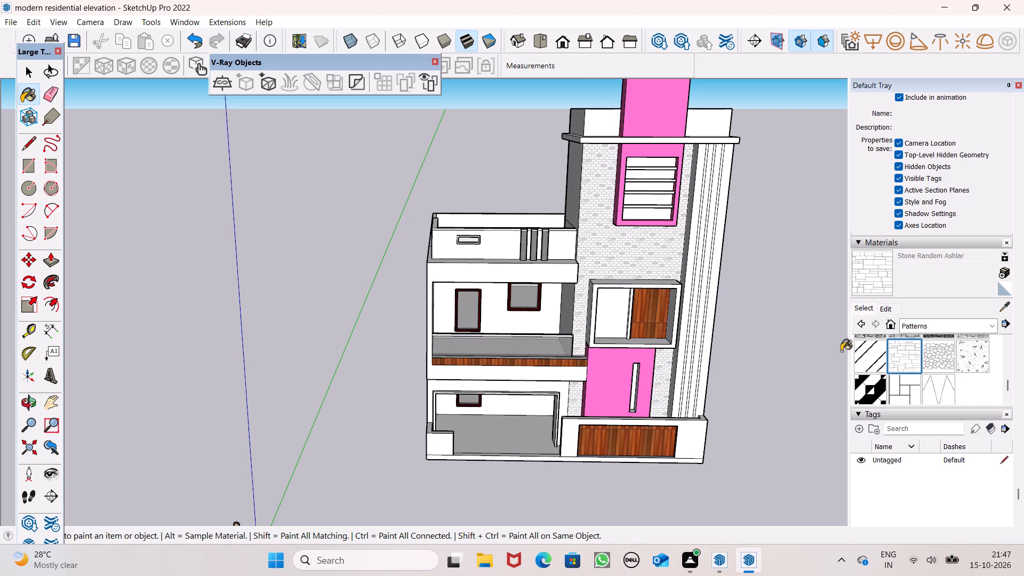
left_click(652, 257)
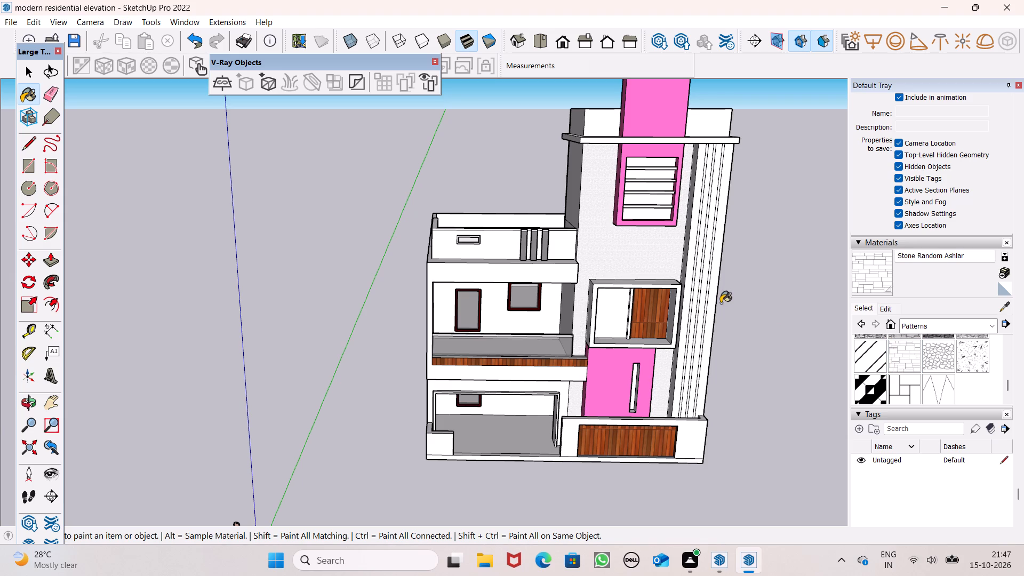
Repaint the tower's main front wall with the Windmill material from the Patterns library.
scroll(904, 378, "down", 1)
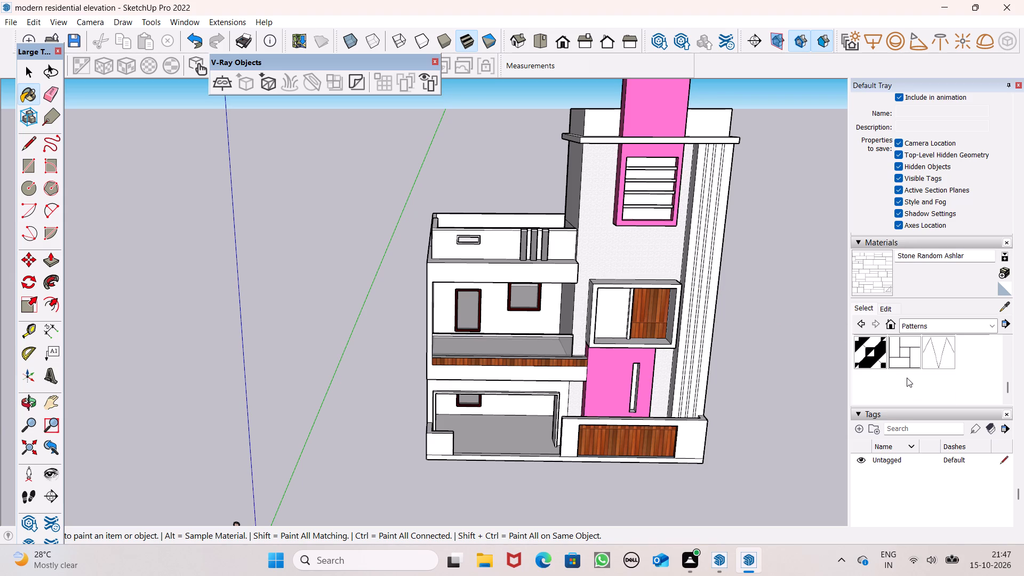
left_click(901, 364)
left_click(632, 253)
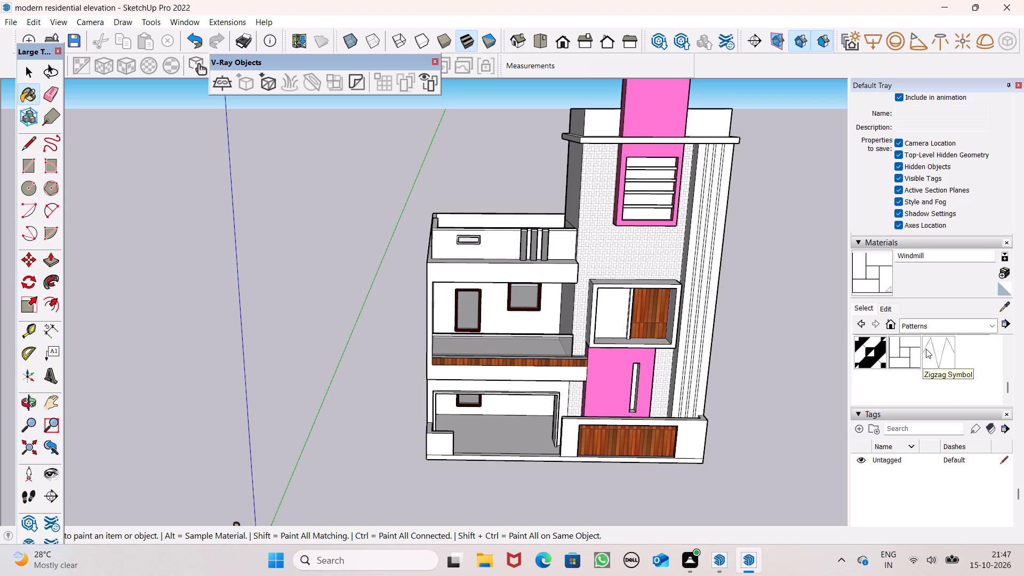
Recolour the Windmill material on the tower's front wall to RGB 39, 99, 236.
left_click(883, 309)
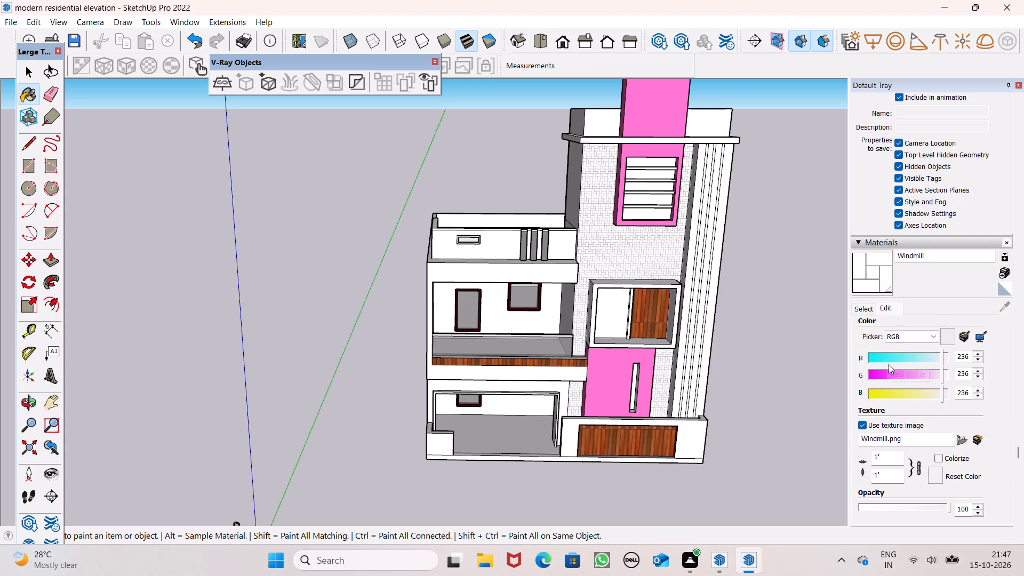
left_click_drag(882, 355, 891, 357)
left_click_drag(877, 374, 899, 377)
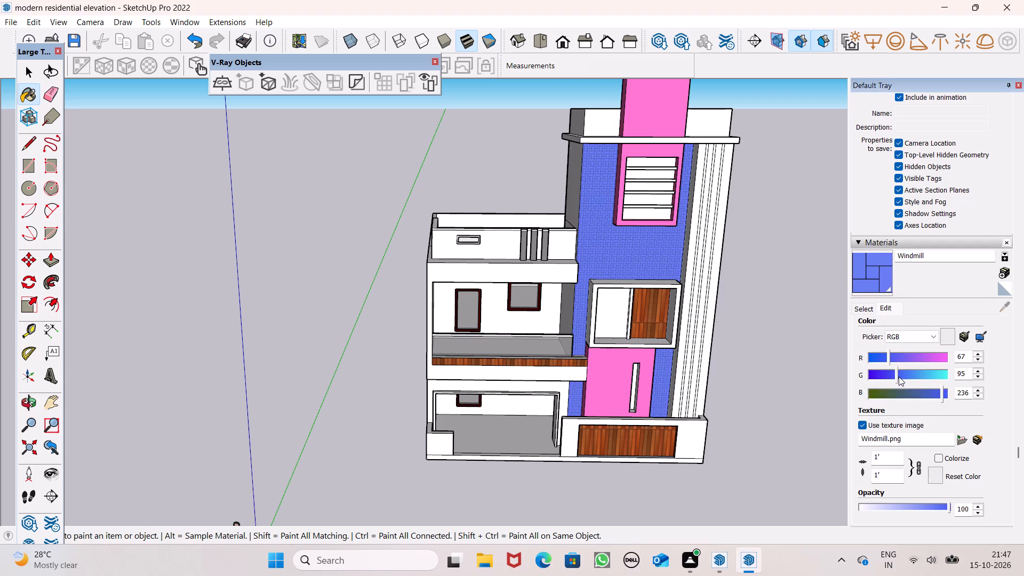
left_click_drag(899, 377, 900, 377)
left_click_drag(900, 377, 901, 376)
middle_click_drag(763, 305, 806, 324)
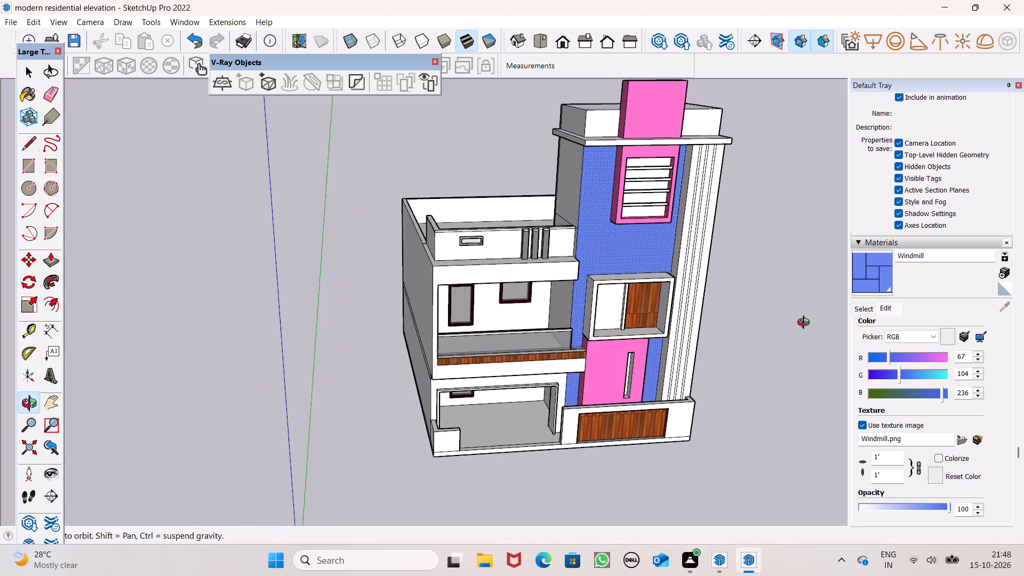
middle_click_drag(806, 324, 802, 310)
left_click_drag(899, 379, 897, 381)
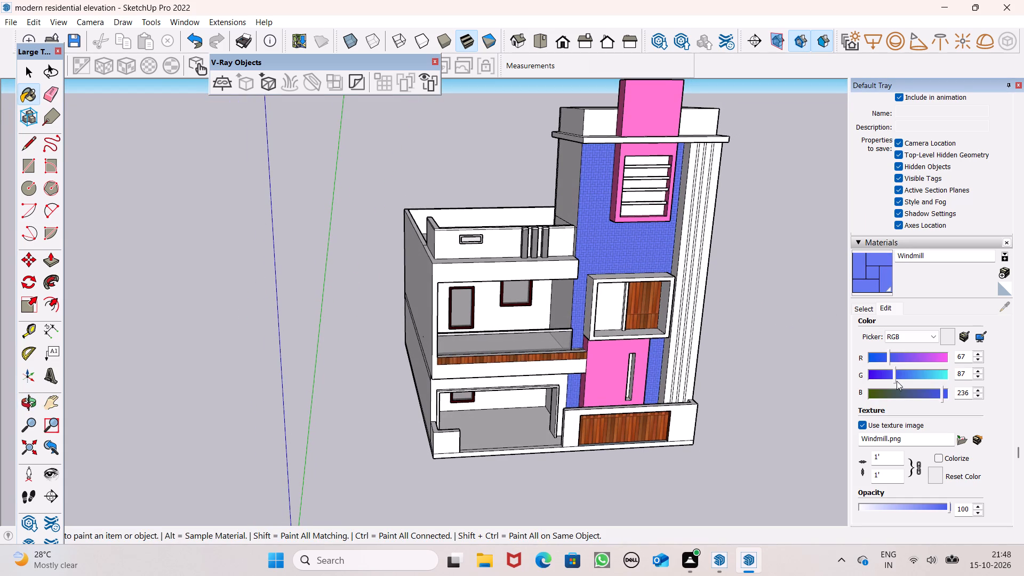
left_click_drag(897, 381, 886, 383)
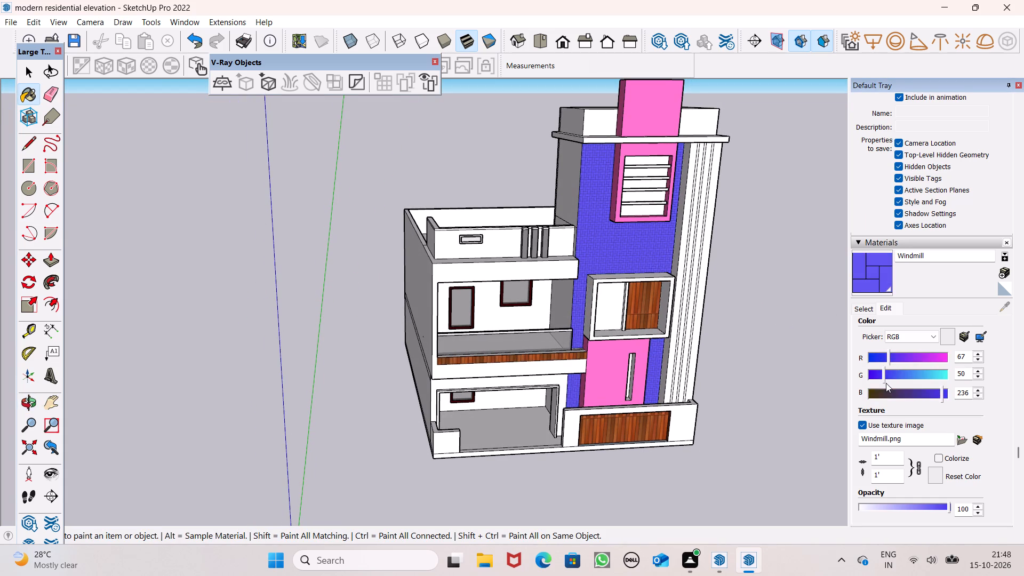
left_click_drag(886, 383, 896, 385)
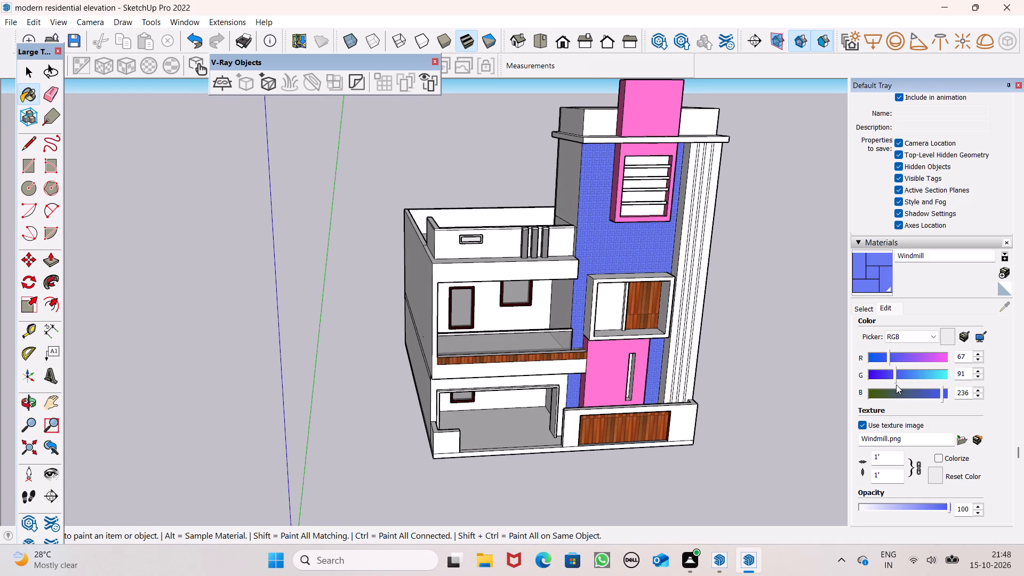
left_click_drag(896, 385, 895, 385)
scroll(868, 351, "up", 4)
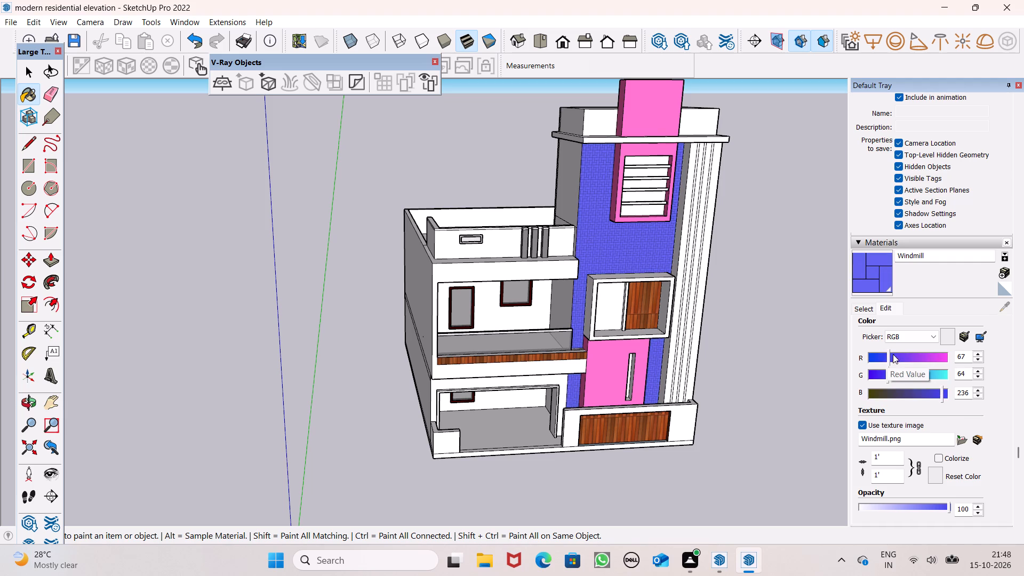
left_click_drag(890, 353, 899, 356)
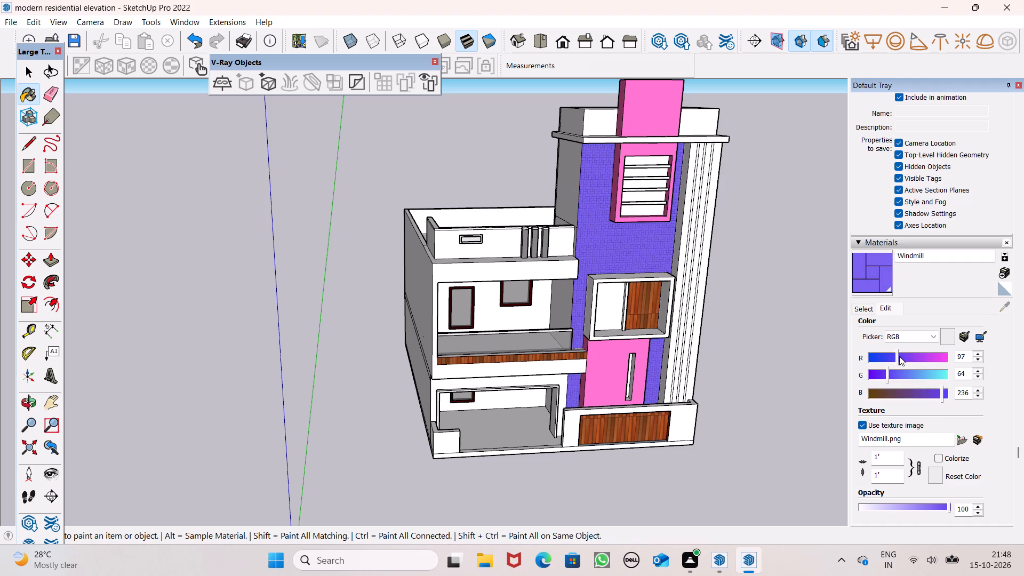
left_click_drag(899, 356, 883, 360)
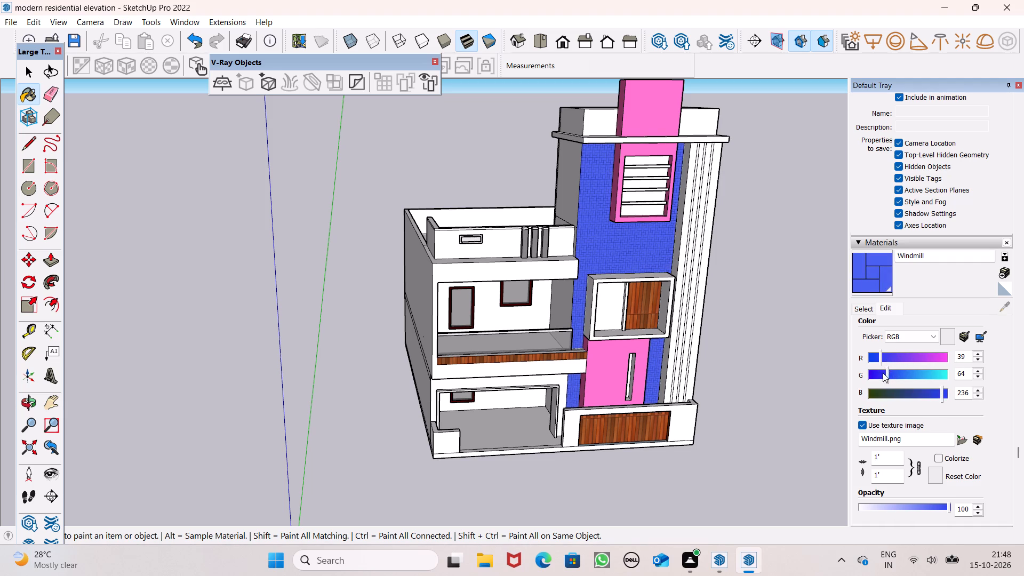
left_click_drag(890, 372, 900, 372)
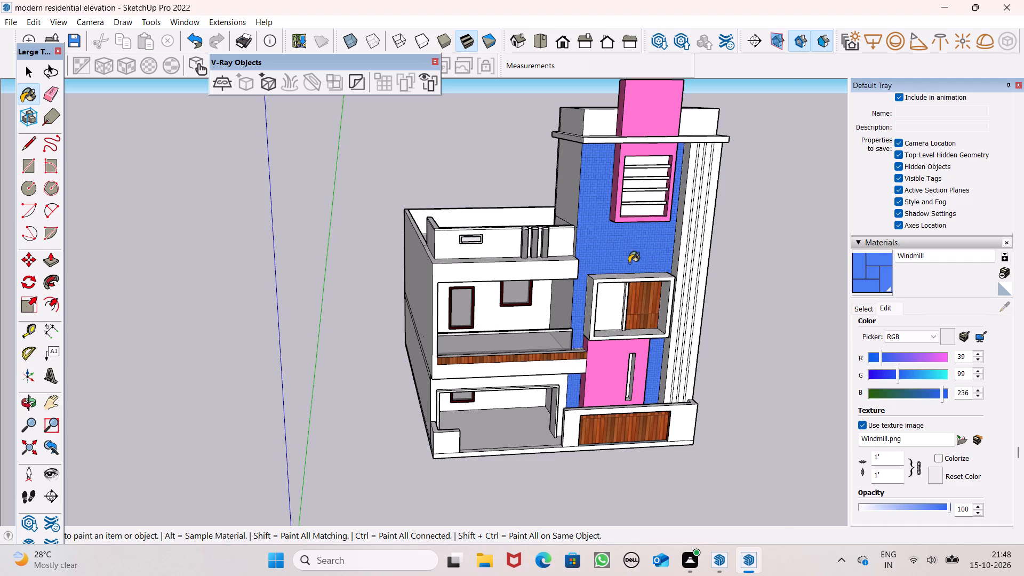
Paint the tower's side wall facing the terrace and the rooftop block's front faces beside the pink panel with Windmill.
scroll(598, 209, "up", 7)
middle_click_drag(615, 250, 838, 239)
scroll(825, 243, "up", 1)
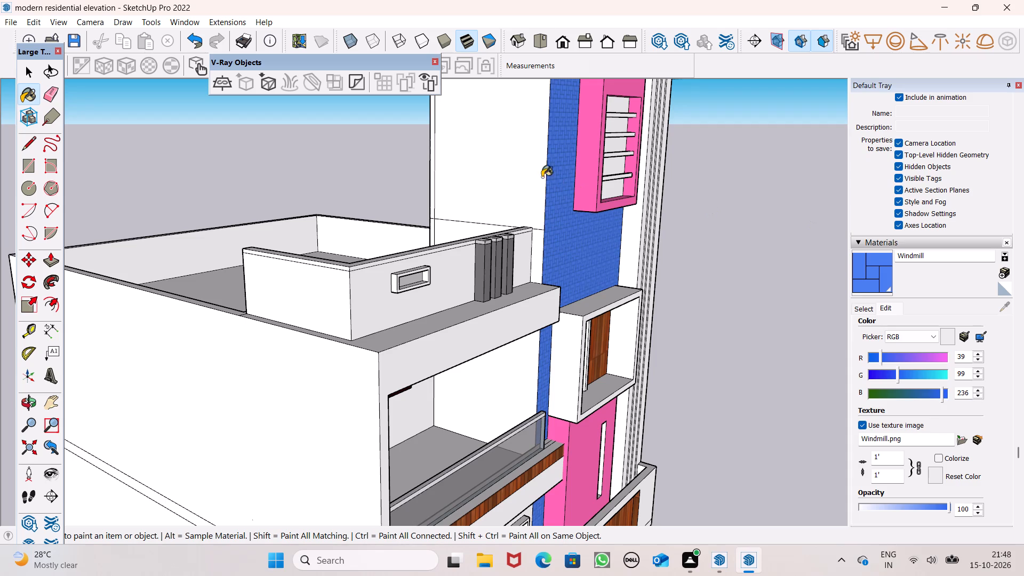
left_click(501, 153)
middle_click_drag(557, 244, 426, 293)
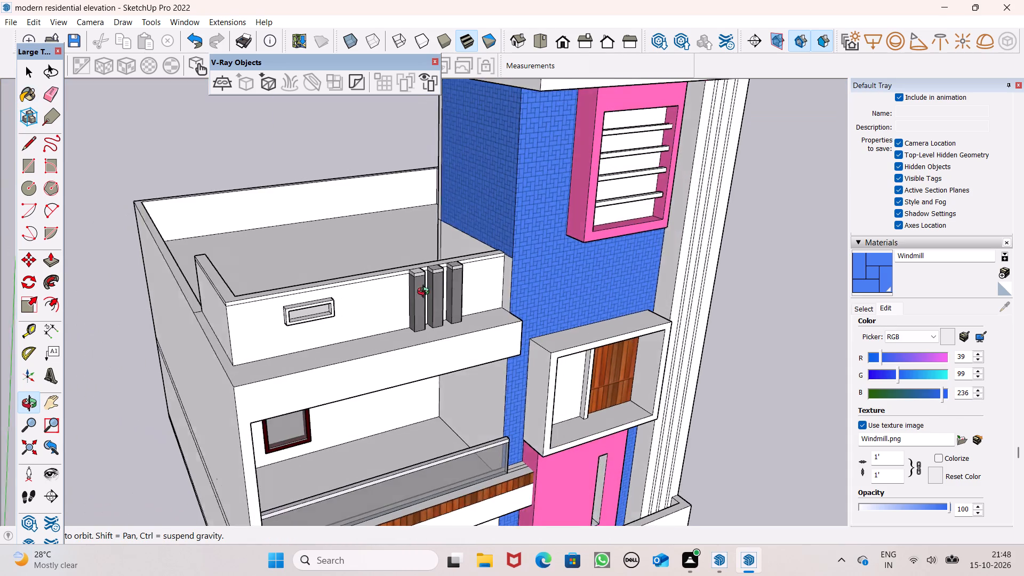
middle_click_drag(426, 293, 270, 374)
left_click(473, 148)
left_click(721, 161)
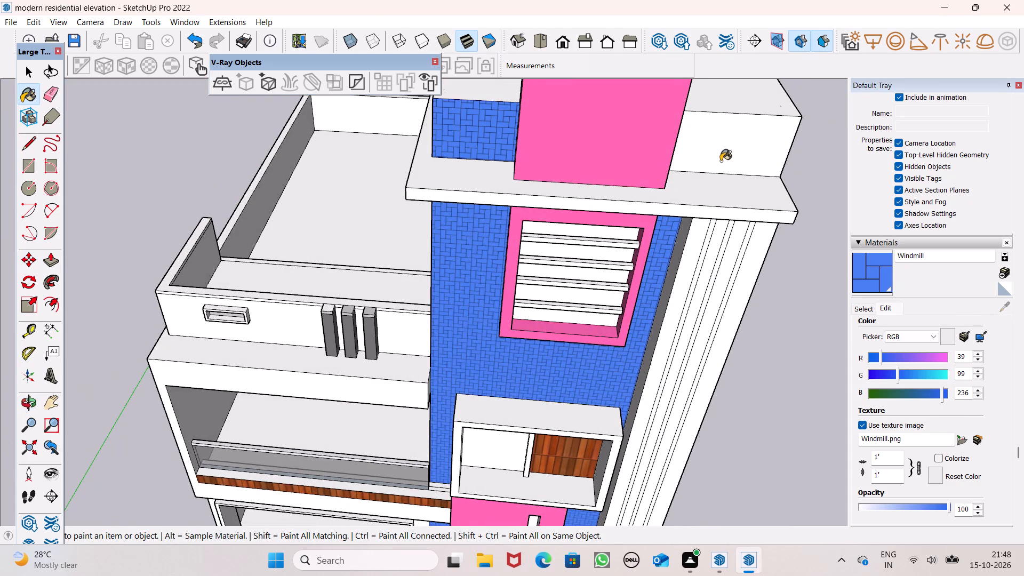
Paint the terrace-side face and the top face of the tower's rooftop block with the Windmill material.
middle_click_drag(745, 252, 909, 235)
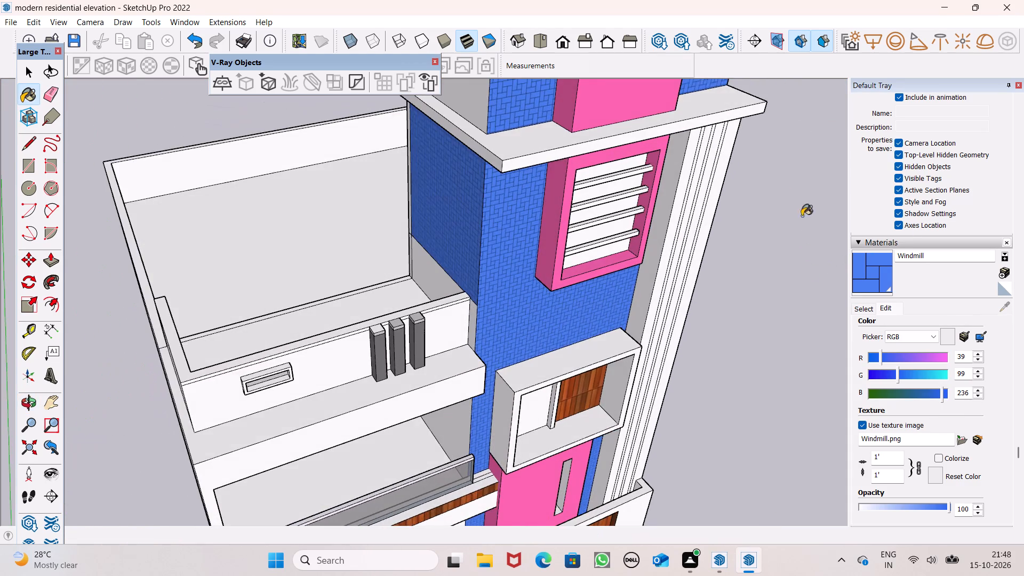
scroll(566, 291, "down", 6)
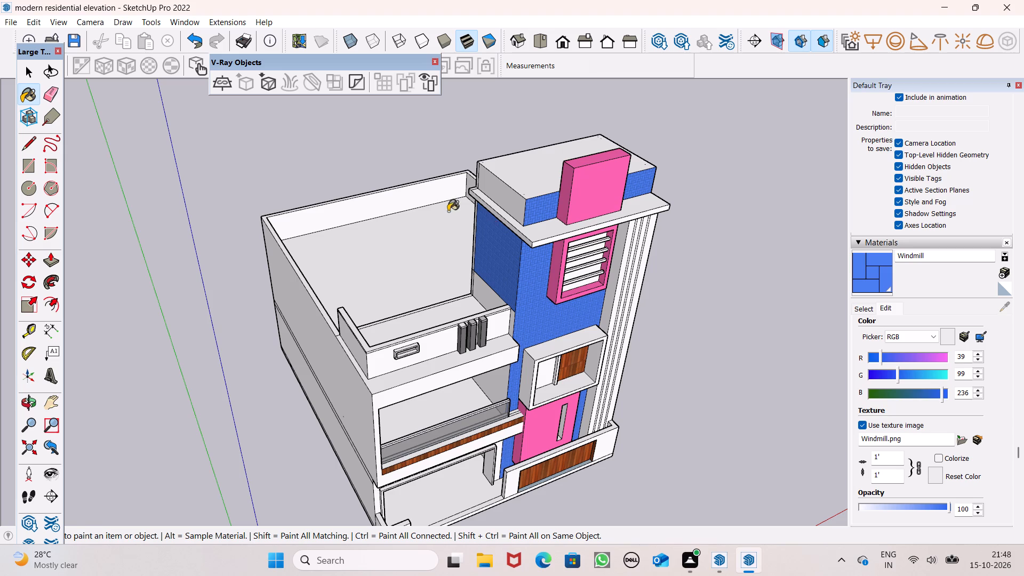
scroll(502, 199, "up", 5)
left_click(524, 201)
left_click(546, 180)
Draw a line about 11' 2 13/16" long across the tower's outer side wall, level with the top of the projecting slab.
middle_click_drag(630, 237, 614, 255)
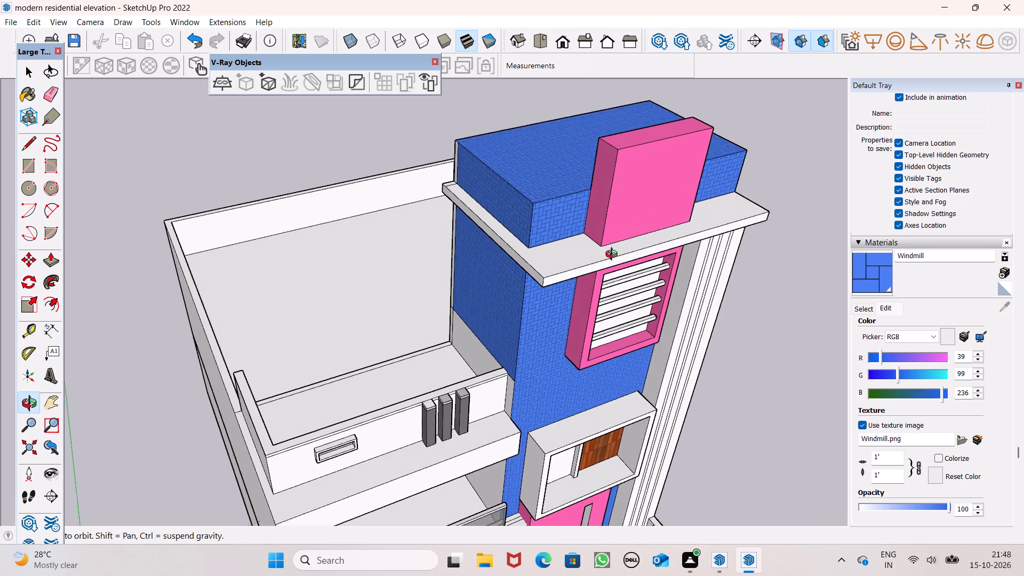
middle_click_drag(614, 255, 121, 202)
left_click(20, 149)
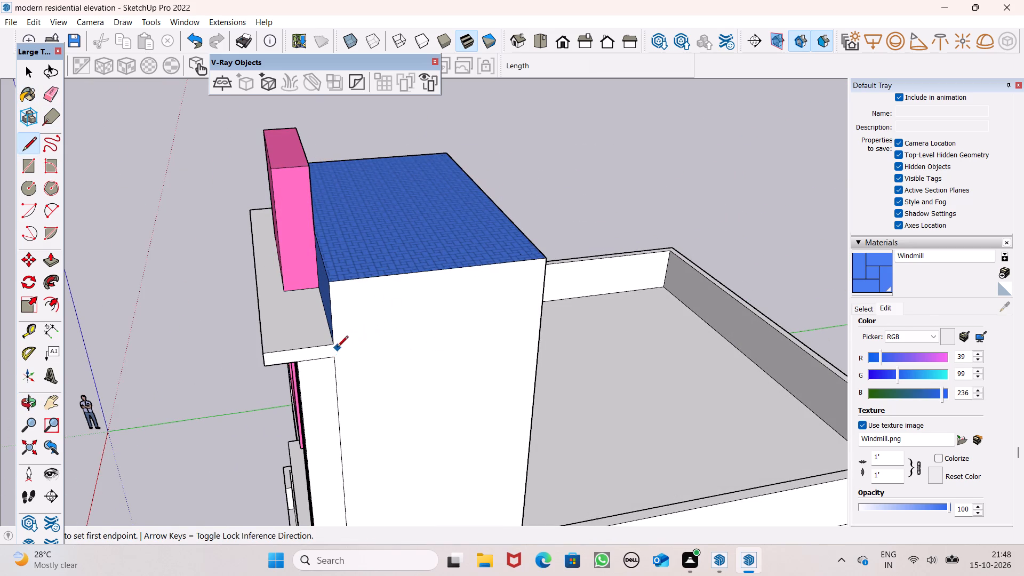
left_click_drag(337, 345, 354, 346)
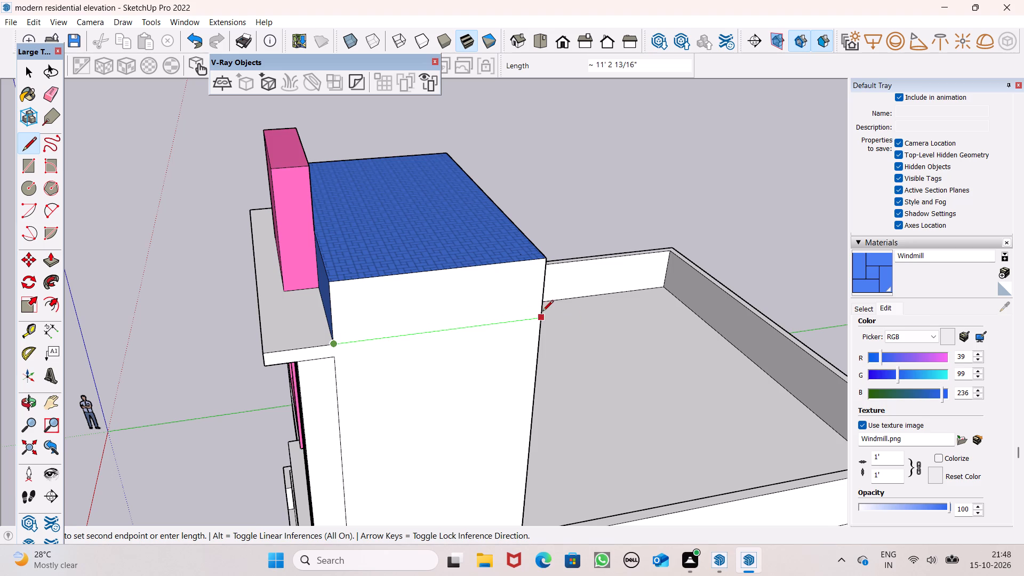
left_click(543, 313)
Paint the outer side wall's section above the new line and the tower's rear face with the Windmill material.
left_click(866, 278)
left_click(487, 293)
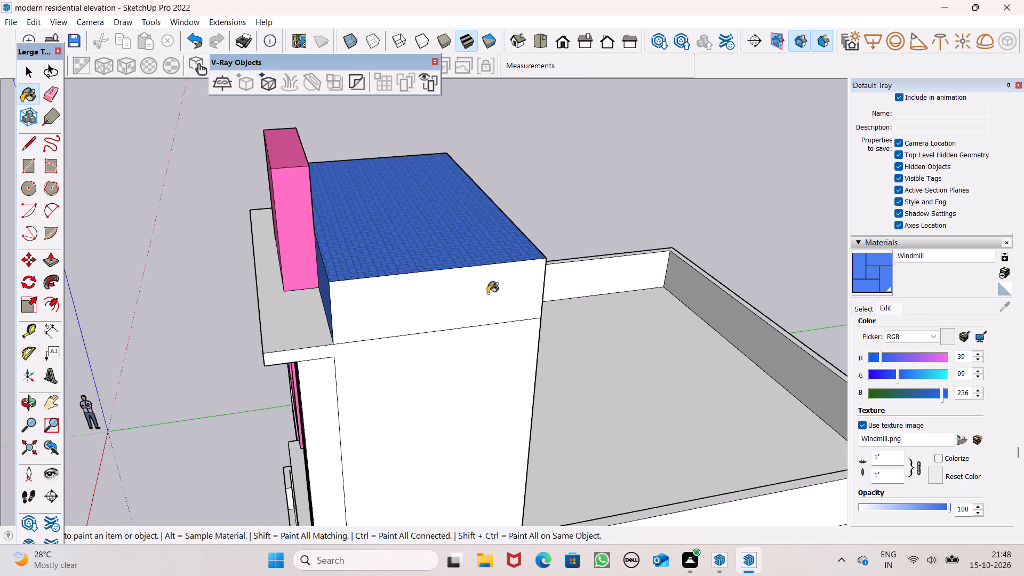
middle_click_drag(567, 312, 335, 325)
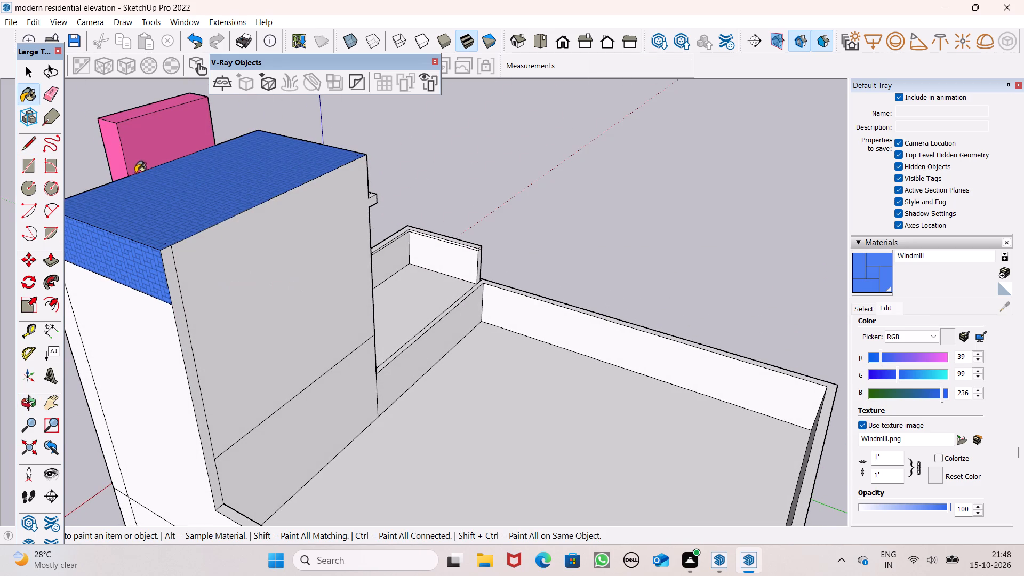
left_click(267, 279)
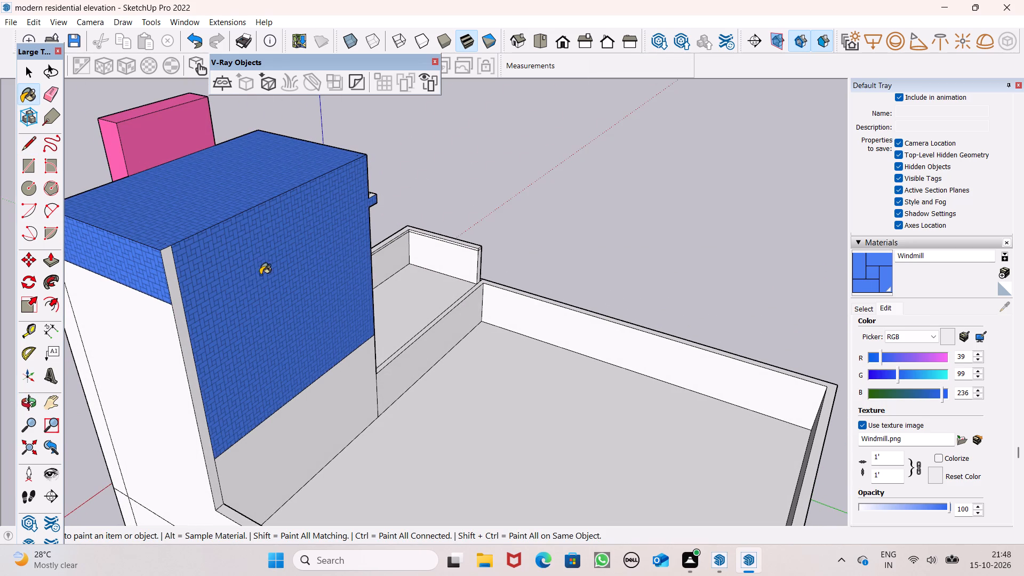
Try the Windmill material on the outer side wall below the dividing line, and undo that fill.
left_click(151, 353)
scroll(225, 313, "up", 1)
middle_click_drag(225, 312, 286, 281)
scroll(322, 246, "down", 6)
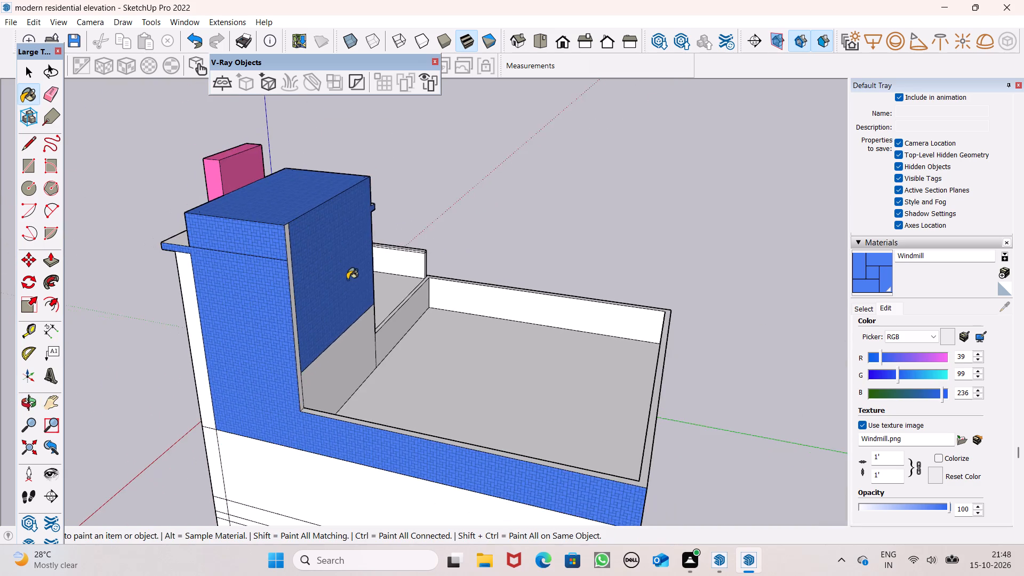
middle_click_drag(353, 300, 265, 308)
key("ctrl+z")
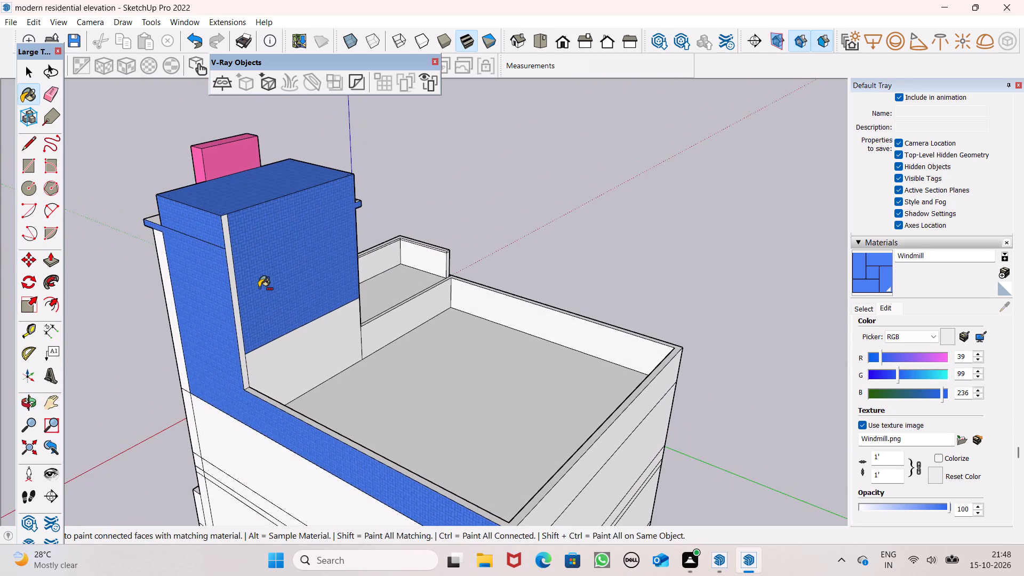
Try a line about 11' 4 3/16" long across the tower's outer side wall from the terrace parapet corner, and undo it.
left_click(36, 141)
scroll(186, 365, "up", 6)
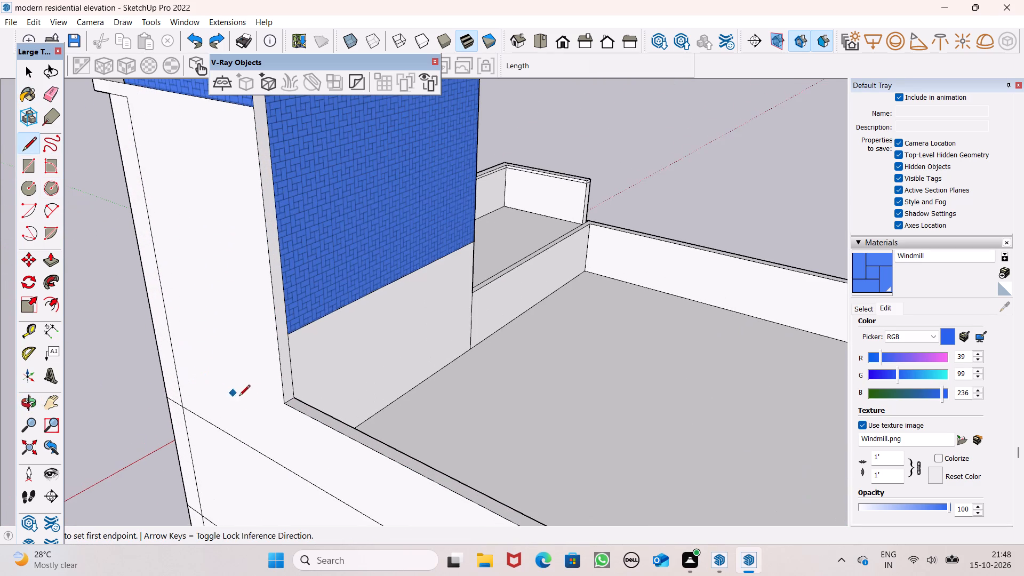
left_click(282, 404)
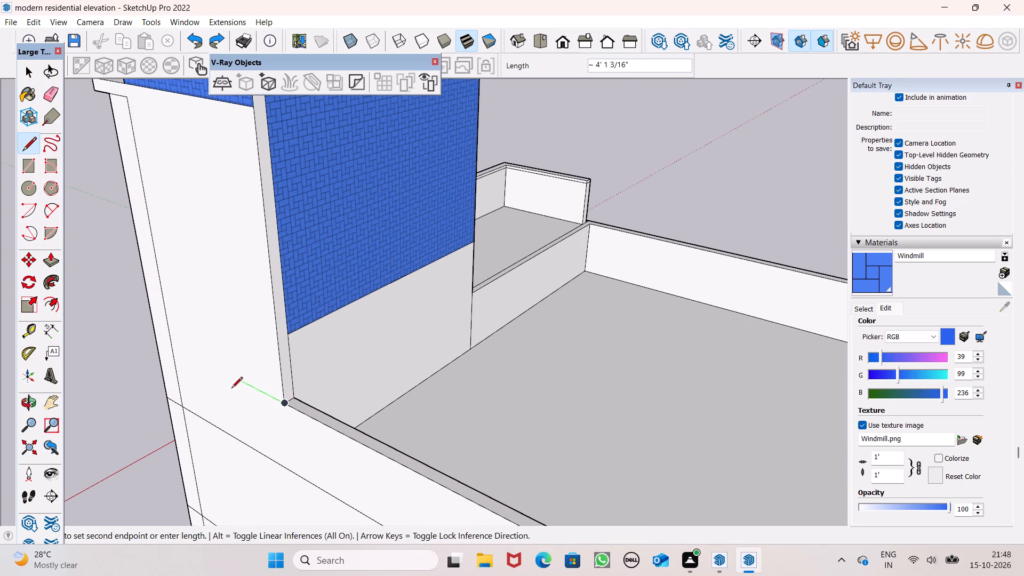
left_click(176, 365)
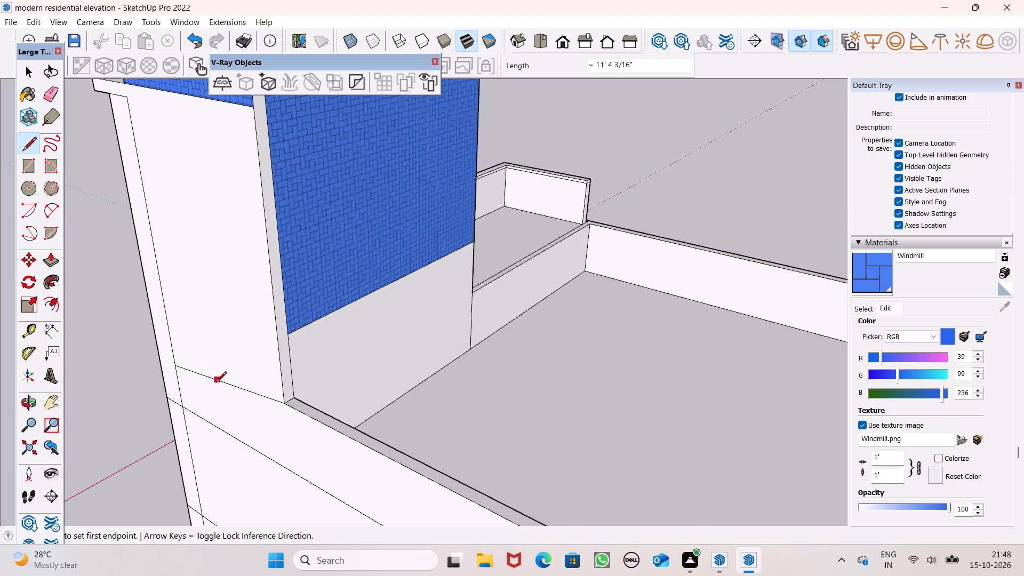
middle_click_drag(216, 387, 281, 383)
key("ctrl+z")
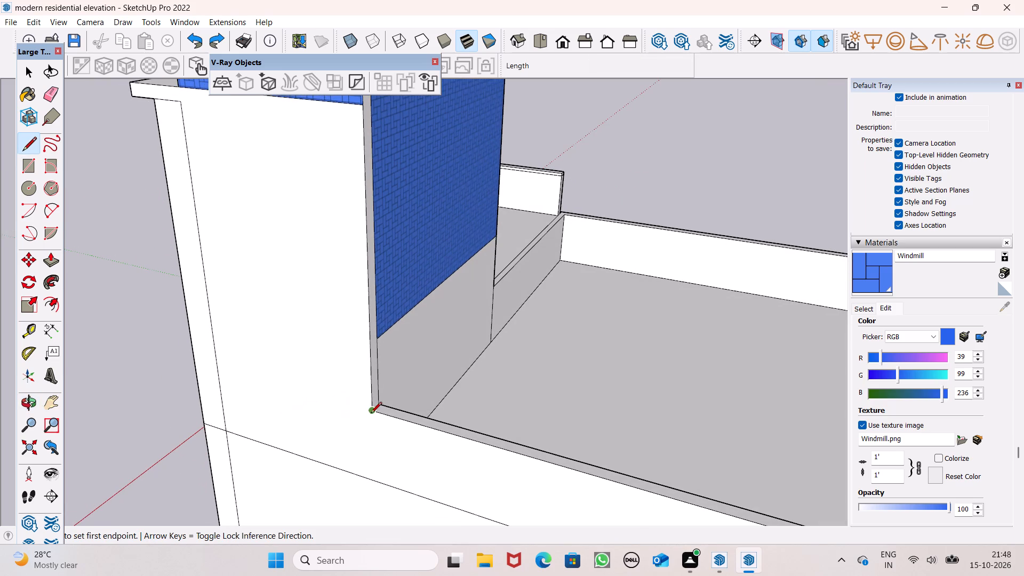
Draw a line about 11' 2 13/16" long across the tower's outer side wall, level with the terrace parapet's top.
left_click(370, 413)
left_click(218, 370)
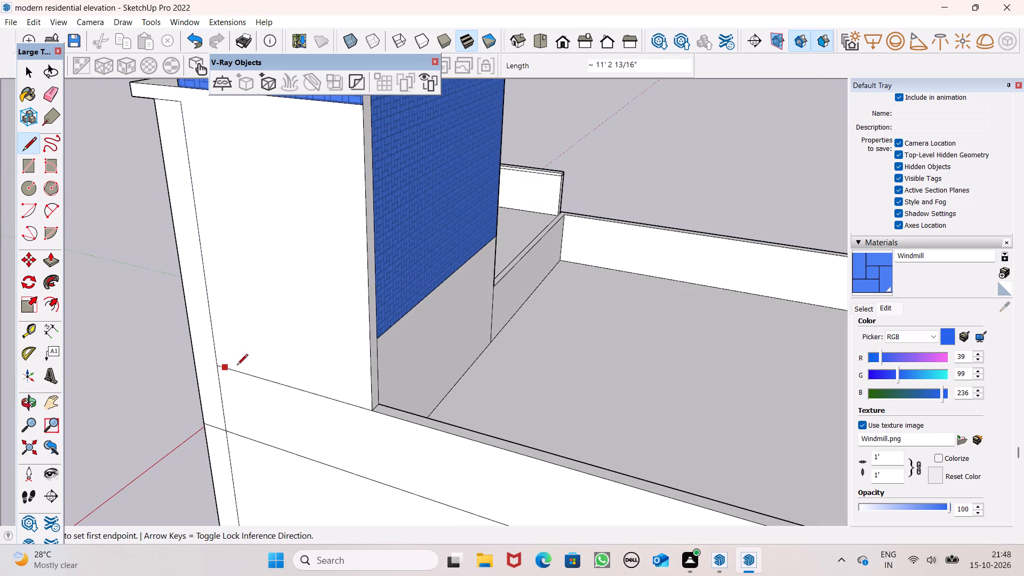
Paint the tower's outer side wall above the parapet-level line with the Windmill material.
left_click(875, 285)
left_click(316, 285)
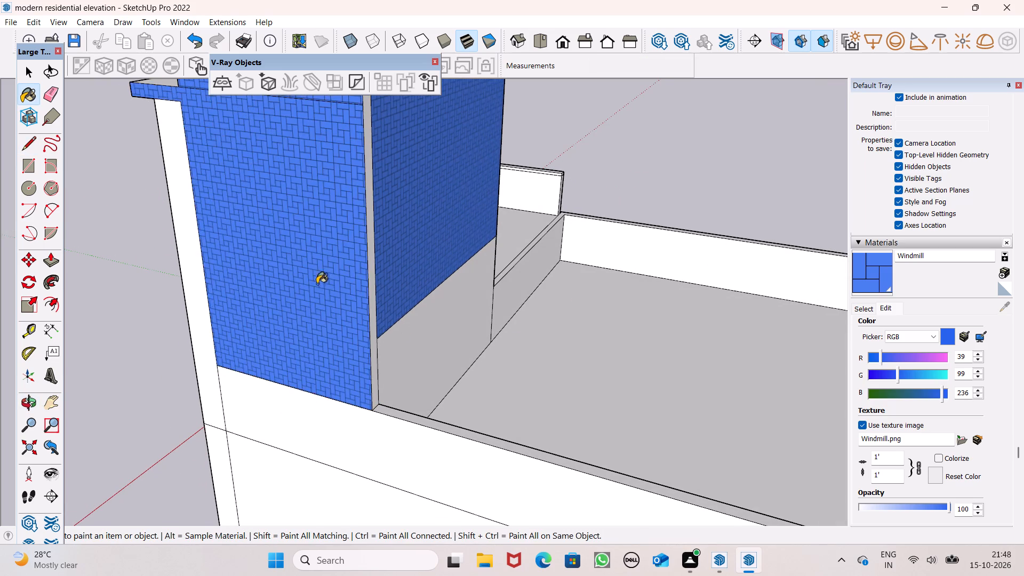
Draw a vertical line about 9" long separating the projecting slab's end face from the tower's side wall.
scroll(349, 295, "down", 4)
middle_click_drag(346, 313, 541, 306)
scroll(526, 293, "down", 2)
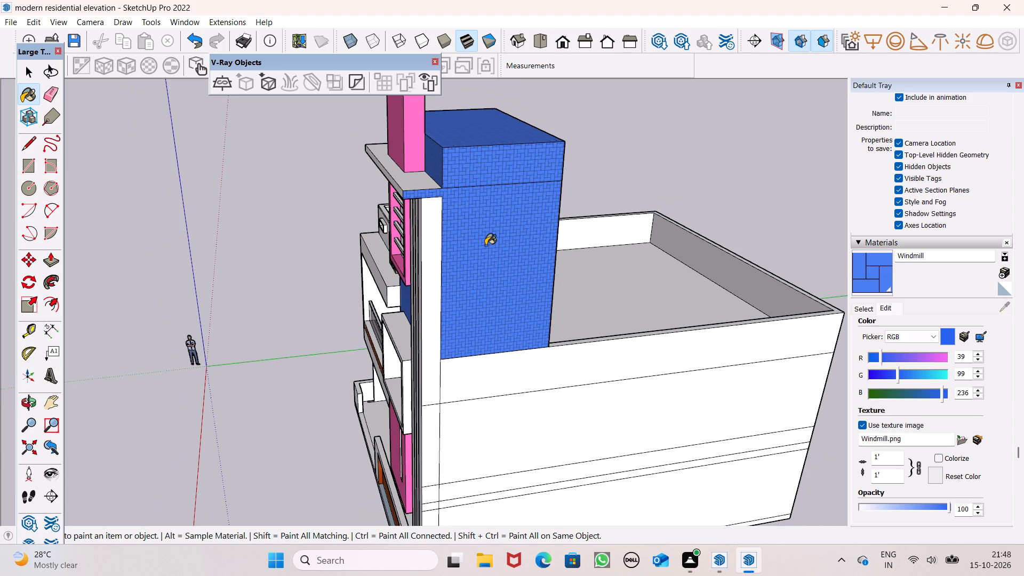
scroll(433, 201, "up", 7)
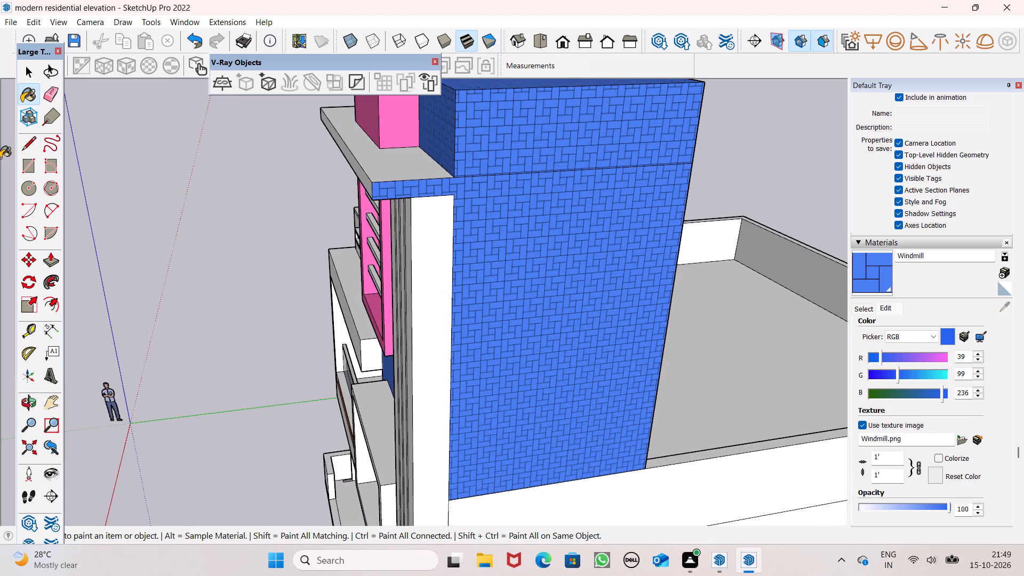
left_click(35, 143)
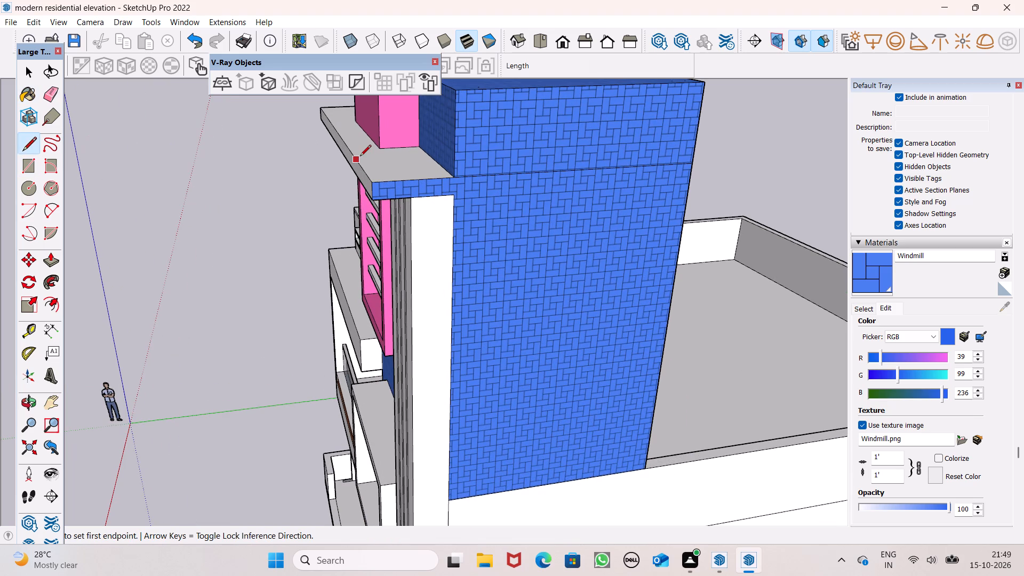
scroll(472, 195, "up", 3)
left_click(449, 173)
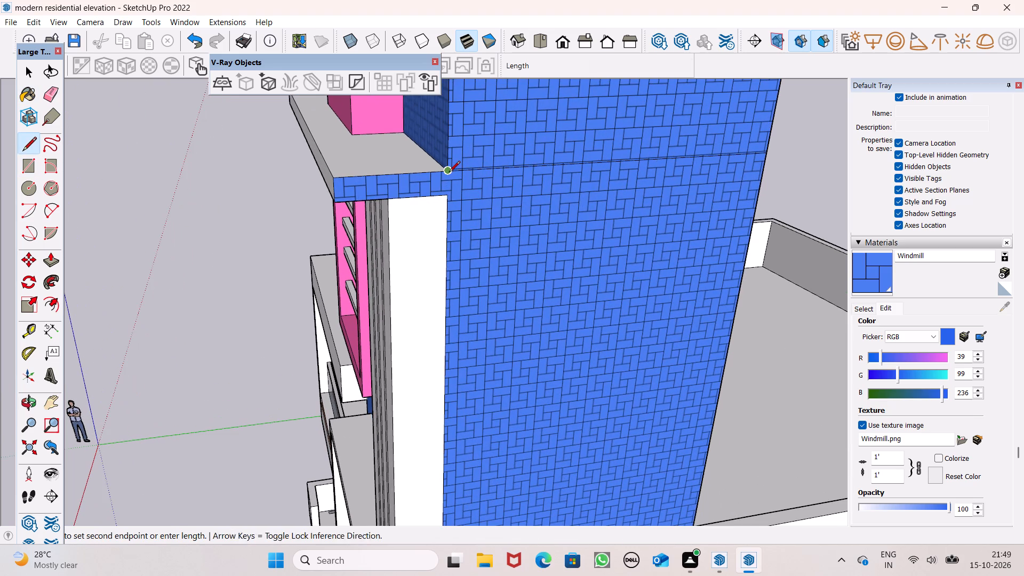
left_click(442, 196)
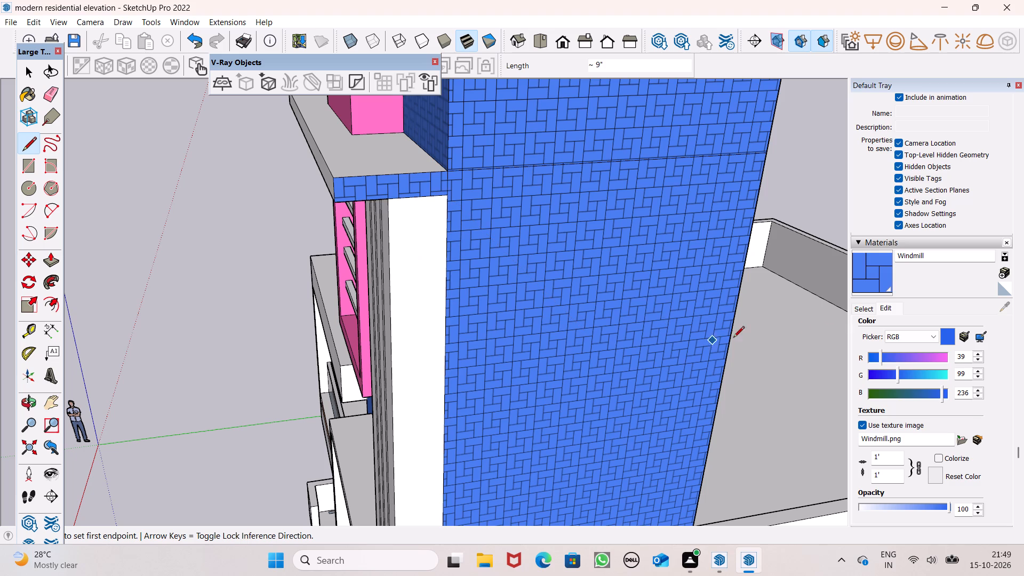
Paint the projecting slab's end face white with Color M00 from the Colors collection.
left_click(856, 308)
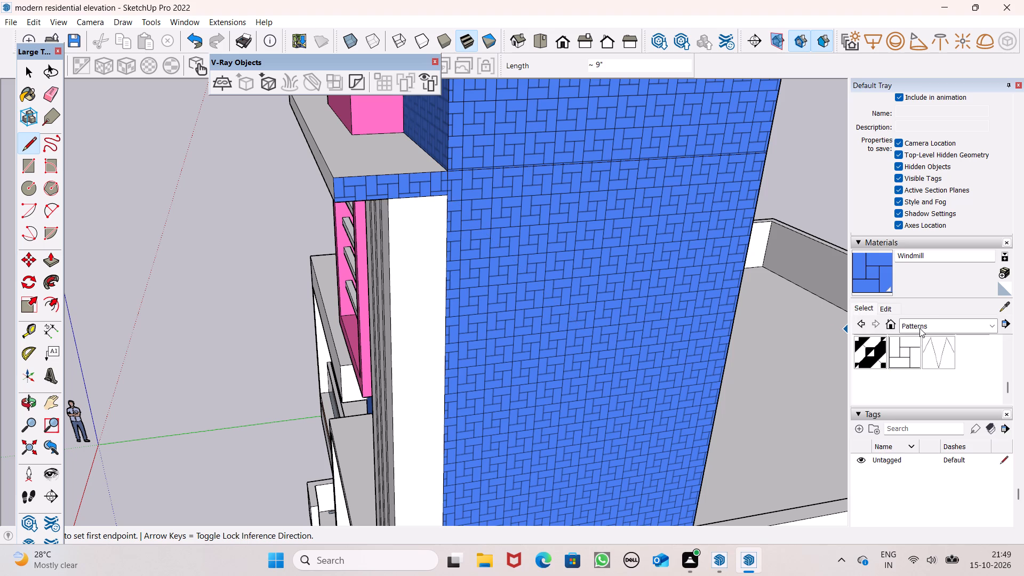
left_click(920, 326)
left_click(960, 369)
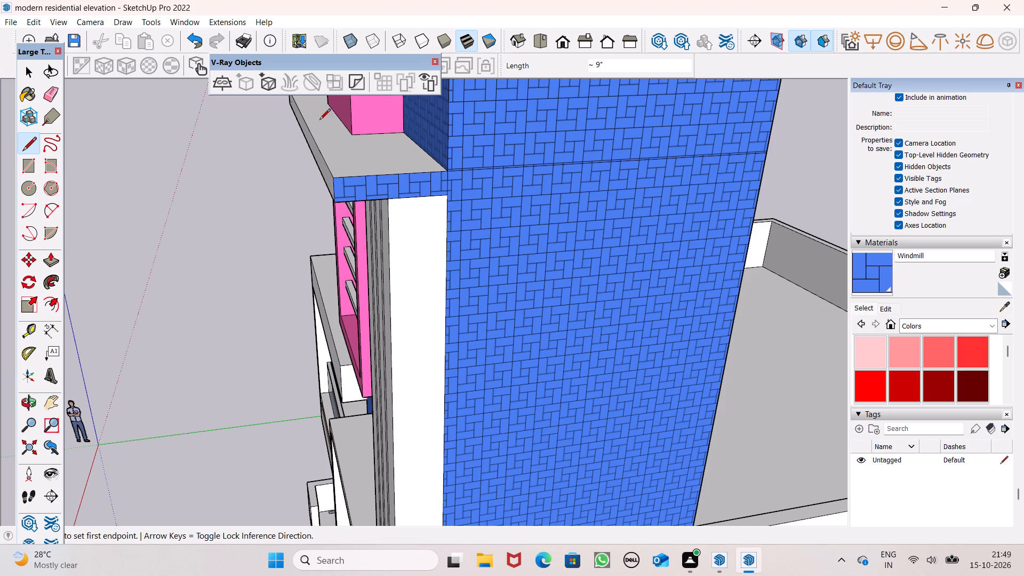
scroll(889, 368, "down", 18)
scroll(889, 370, "up", 1)
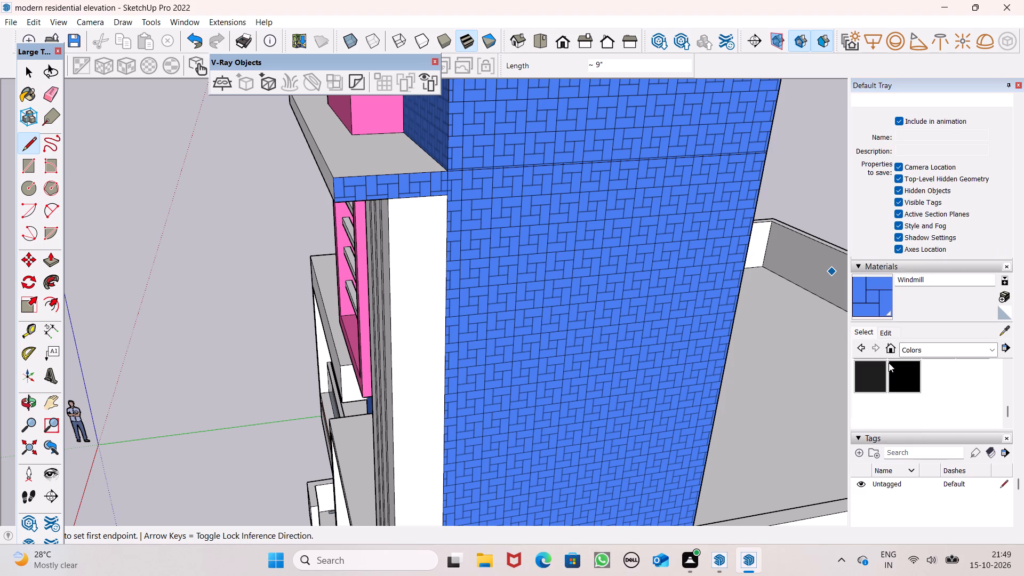
scroll(889, 363, "up", 2)
scroll(882, 373, "down", 1)
left_click(873, 374)
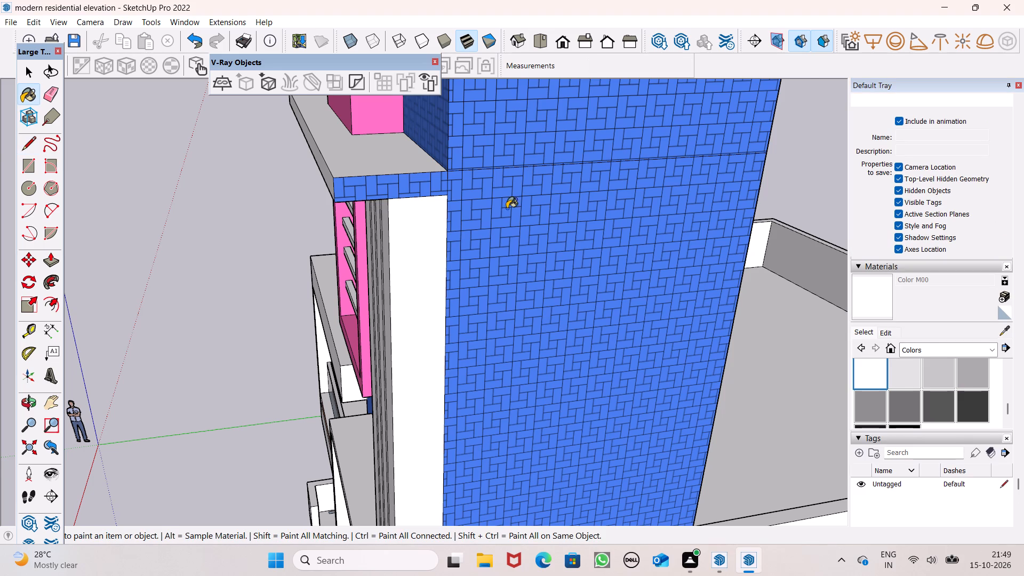
scroll(470, 178, "up", 2)
left_click(382, 186)
Paint the four tall vertical bands beside the tower's Windmill front wall with Color H08.
scroll(447, 177, "down", 3)
middle_click_drag(443, 218, 525, 250)
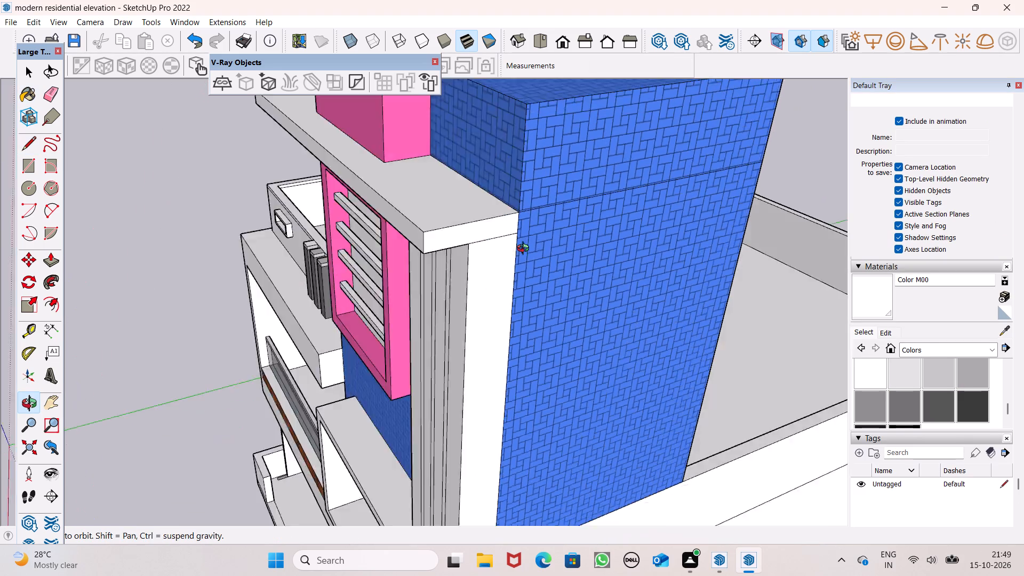
middle_click_drag(525, 250, 628, 257)
scroll(572, 231, "down", 8)
middle_click_drag(569, 265, 684, 258)
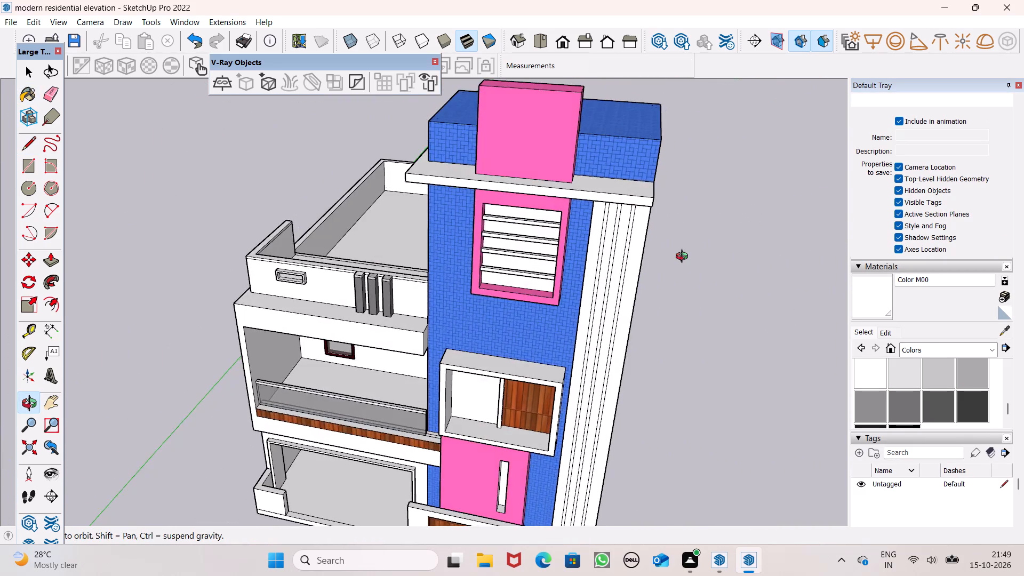
middle_click_drag(684, 258, 710, 223)
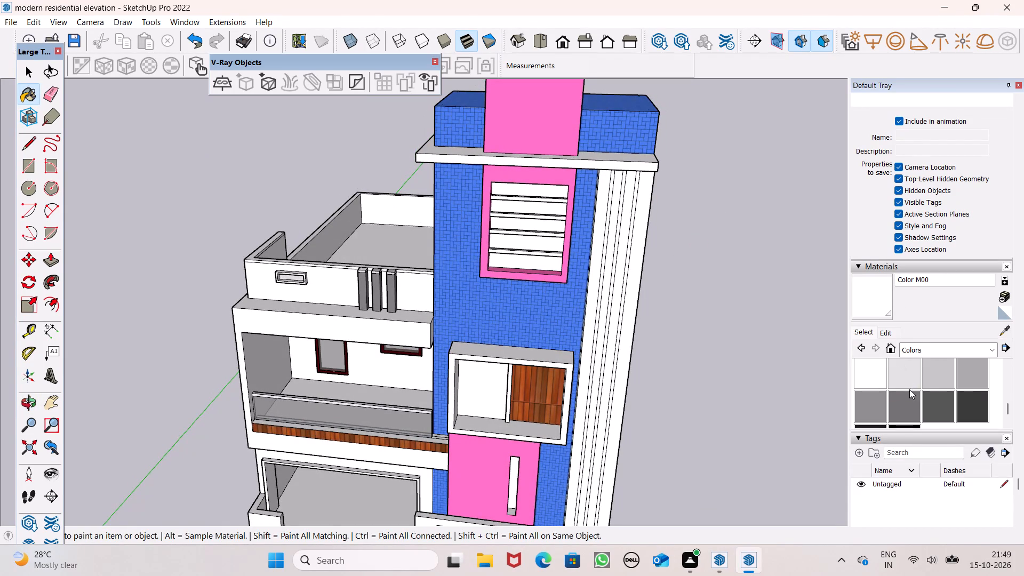
scroll(911, 397, "down", 1)
scroll(914, 404, "up", 3)
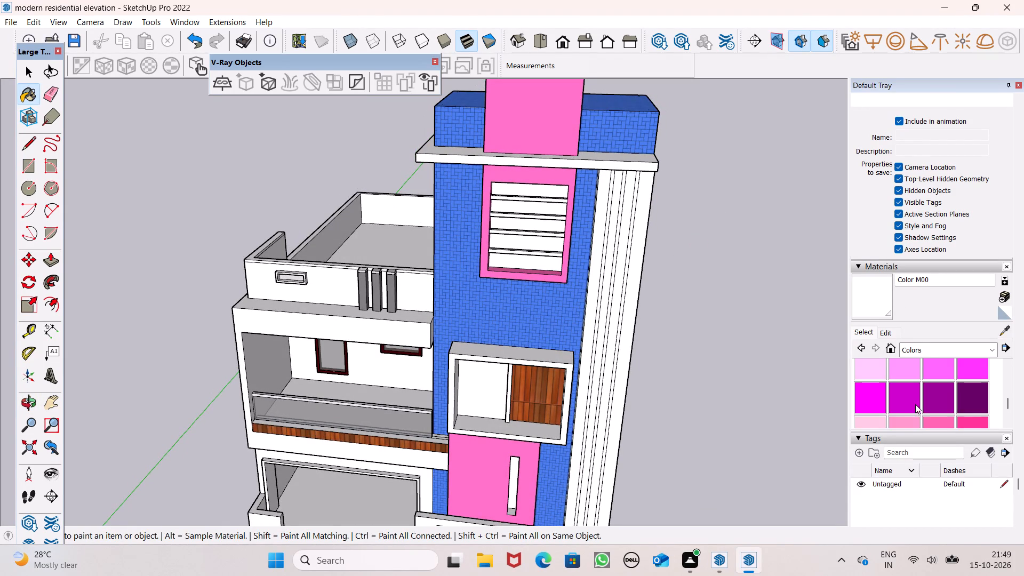
scroll(956, 407, "up", 3)
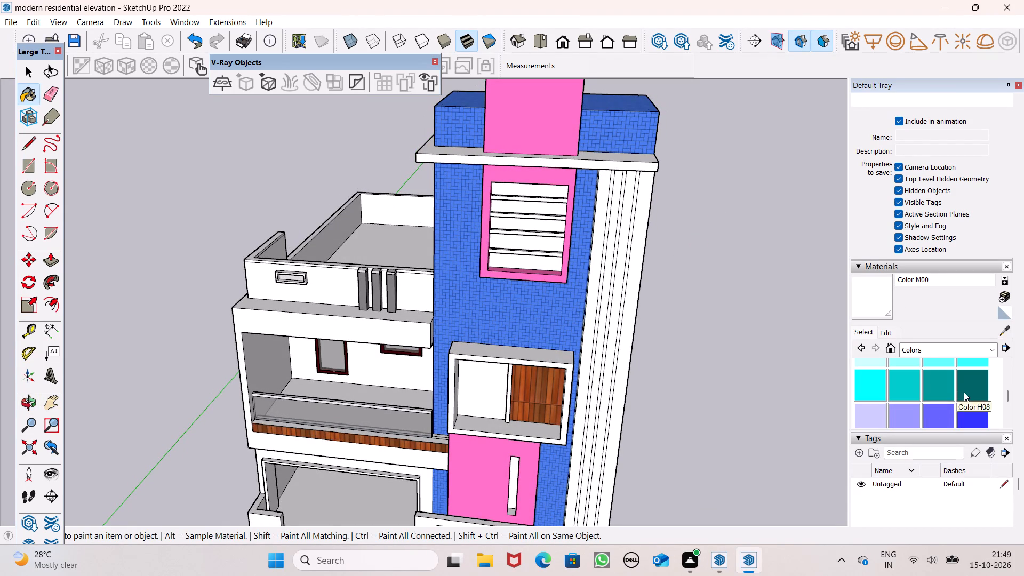
left_click(970, 391)
scroll(626, 298, "up", 6)
left_click(638, 280)
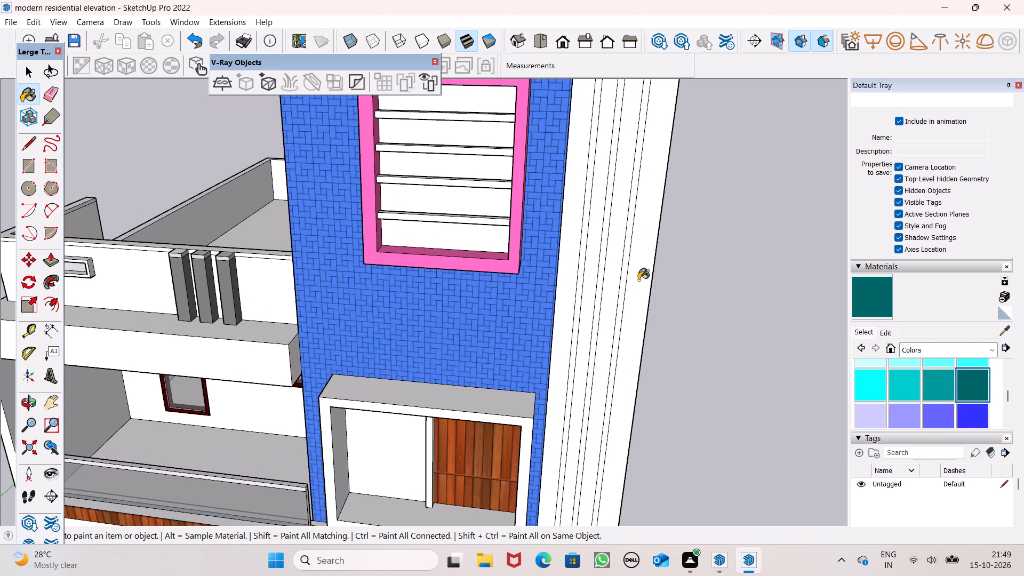
left_click(615, 265)
left_click(589, 256)
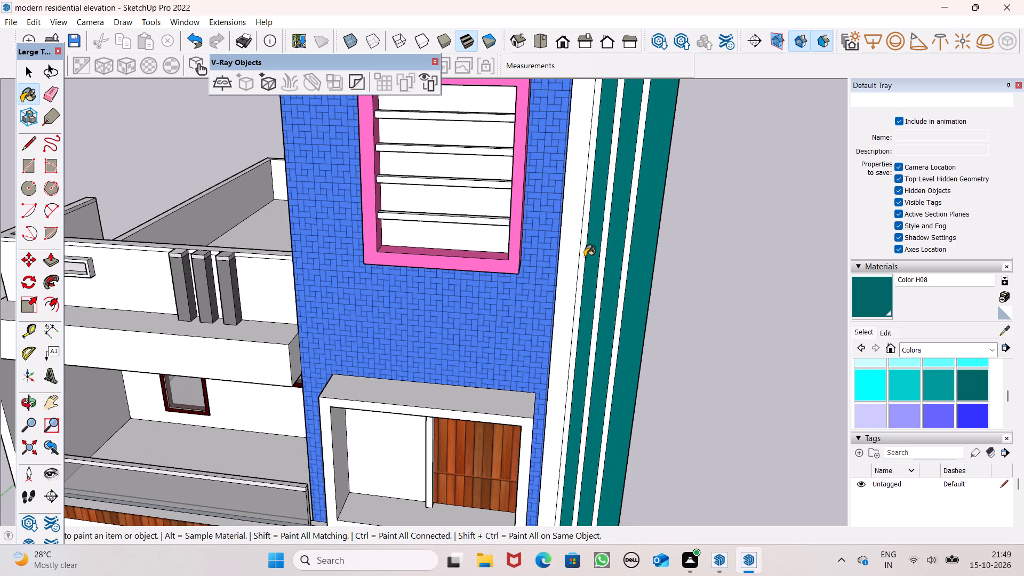
left_click(571, 241)
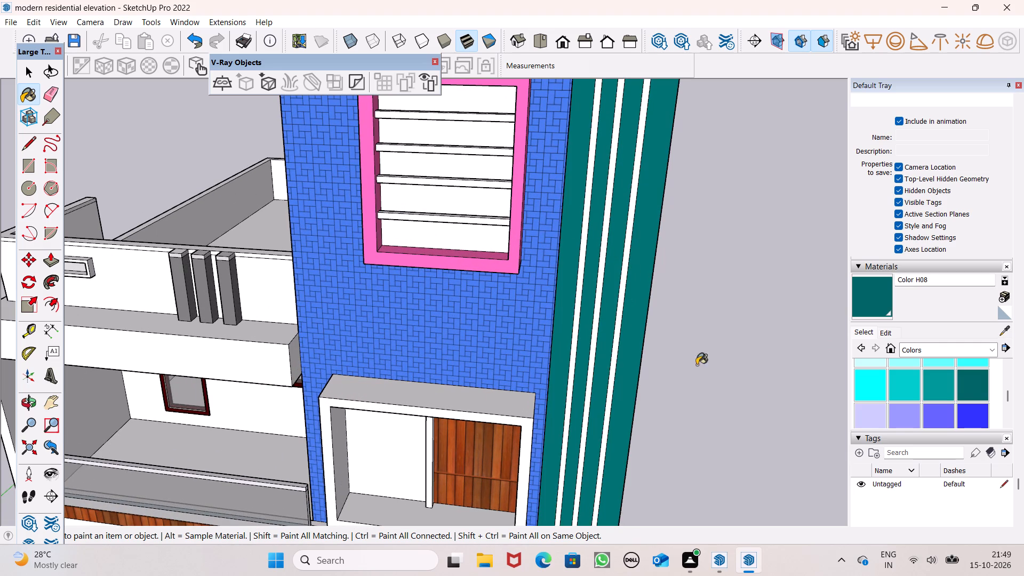
Mute the vertical bands' Color H08 by setting its red value to 78.
left_click(890, 333)
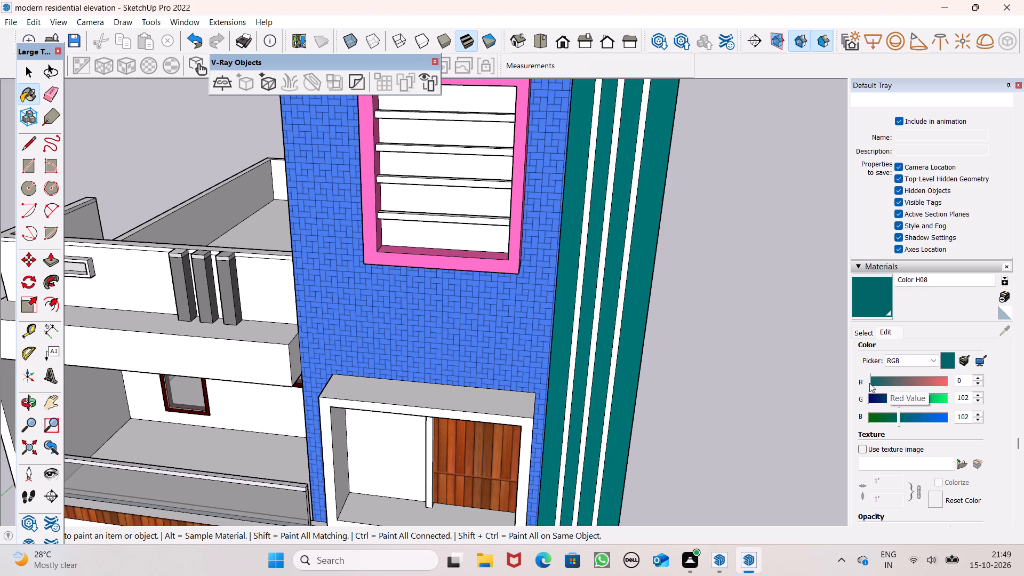
left_click_drag(869, 383, 889, 386)
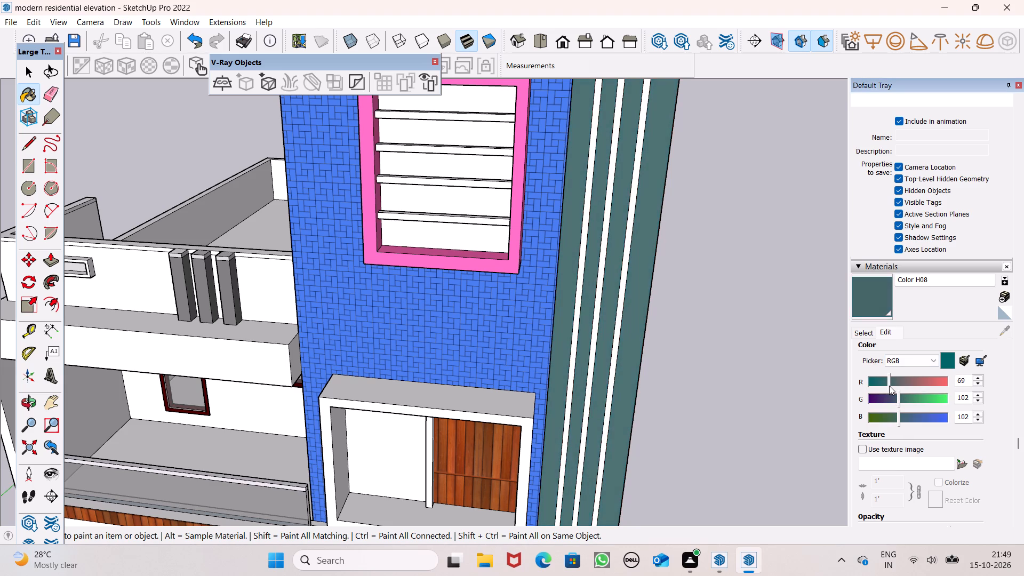
left_click_drag(889, 386, 892, 386)
Paint the ground-floor front wall around the porch opening with Color I04.
scroll(562, 336, "down", 7)
scroll(634, 358, "down", 3)
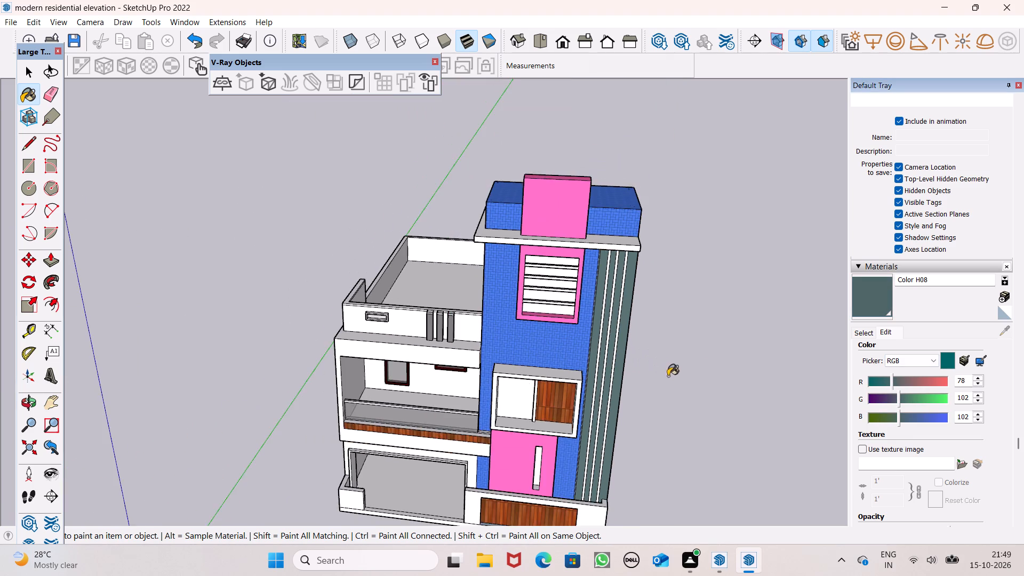
middle_click_drag(669, 376, 723, 335)
scroll(591, 280, "down", 3)
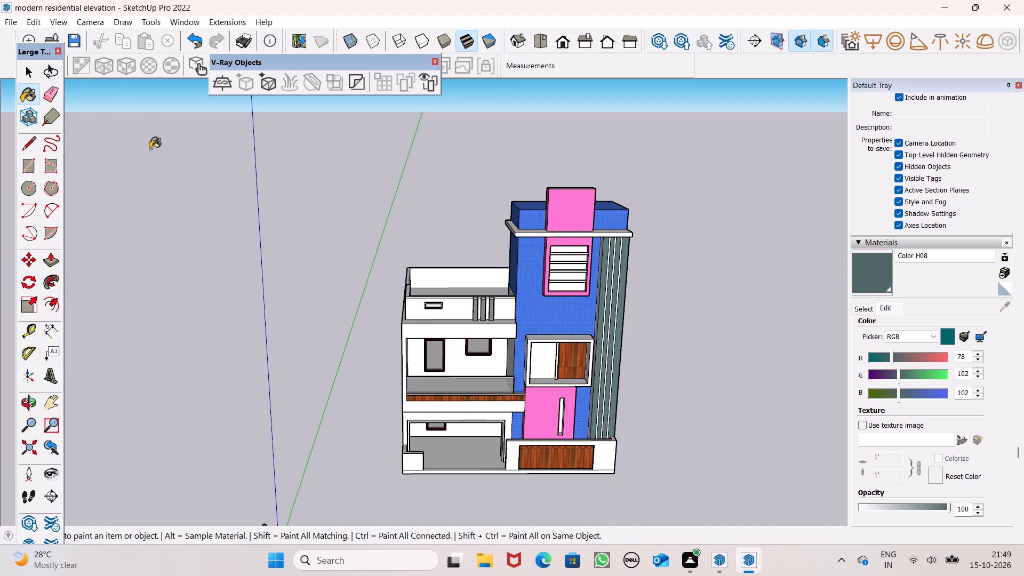
middle_click_drag(417, 434, 408, 361)
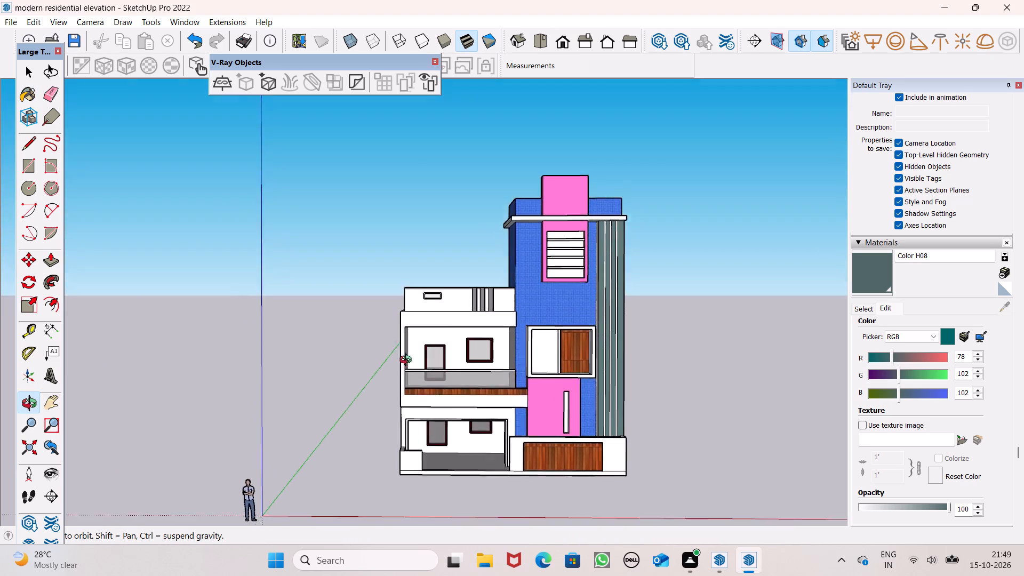
middle_click_drag(408, 361, 421, 354)
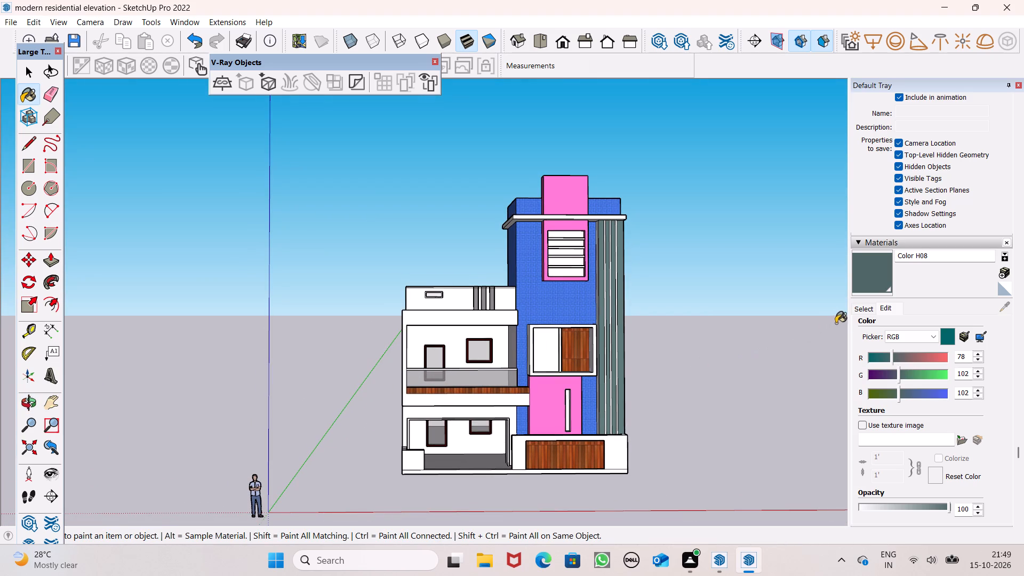
left_click(862, 310)
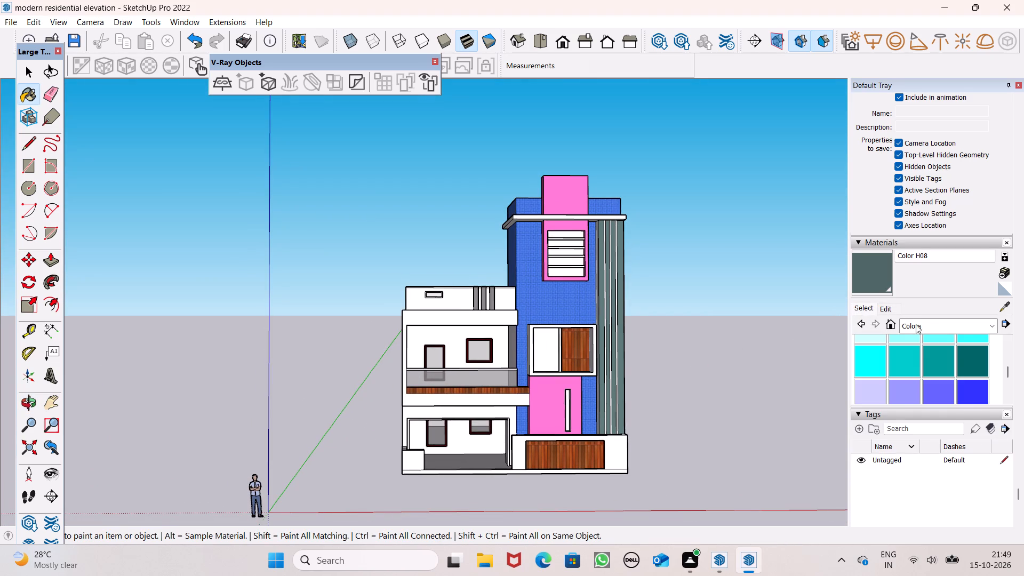
left_click(966, 393)
left_click(974, 390)
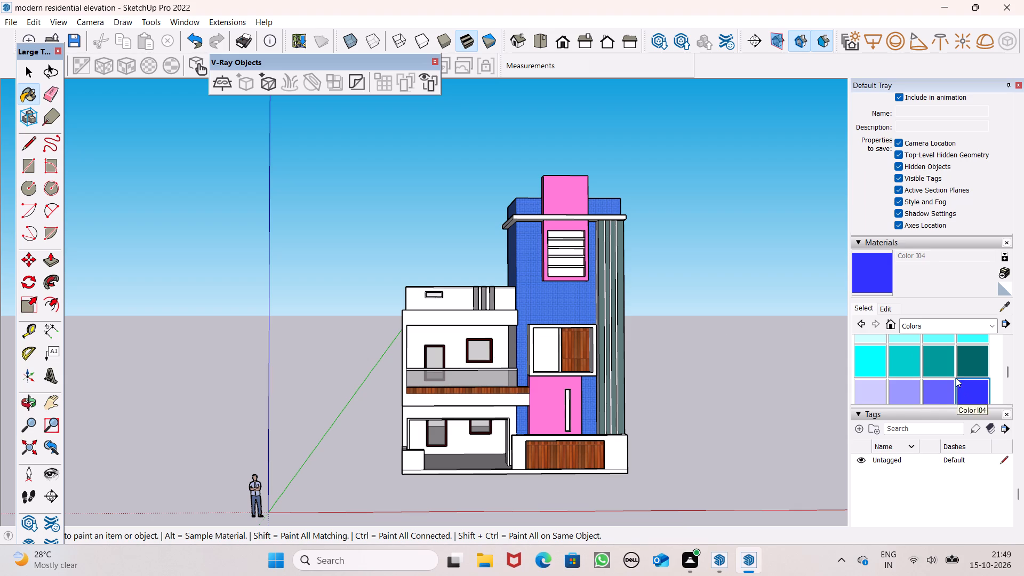
scroll(288, 396, "up", 6)
left_click(470, 422)
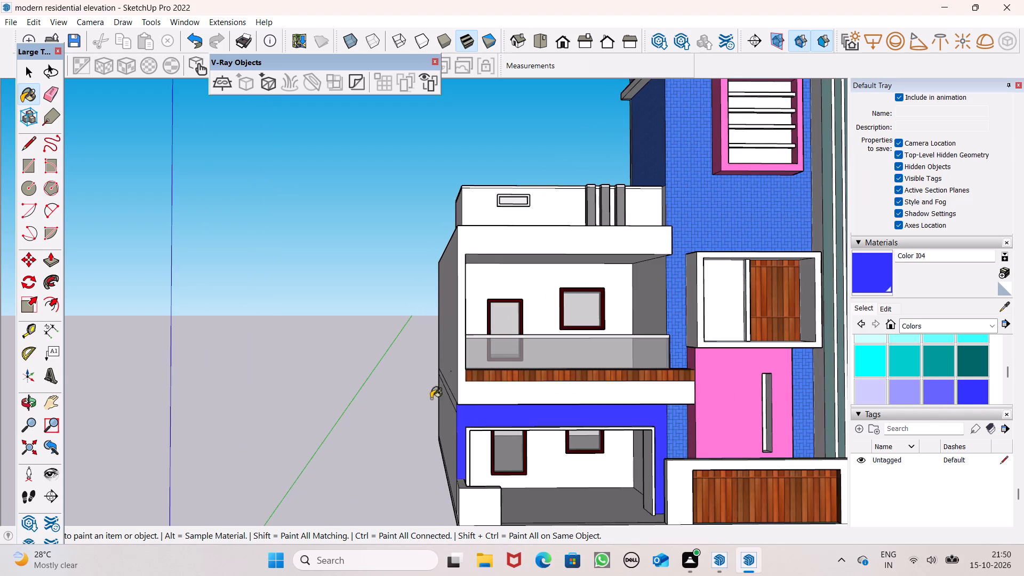
Shift the ground-floor wall's Color I04 to a lighter blue by setting red to 22 and green to 97.
scroll(103, 197, "down", 4)
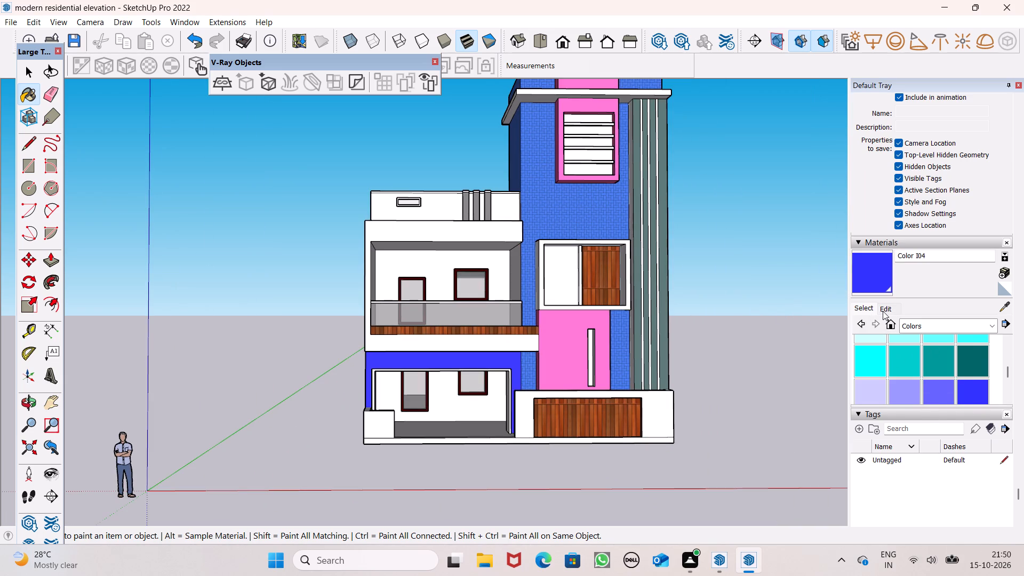
left_click(883, 311)
left_click_drag(884, 361, 893, 361)
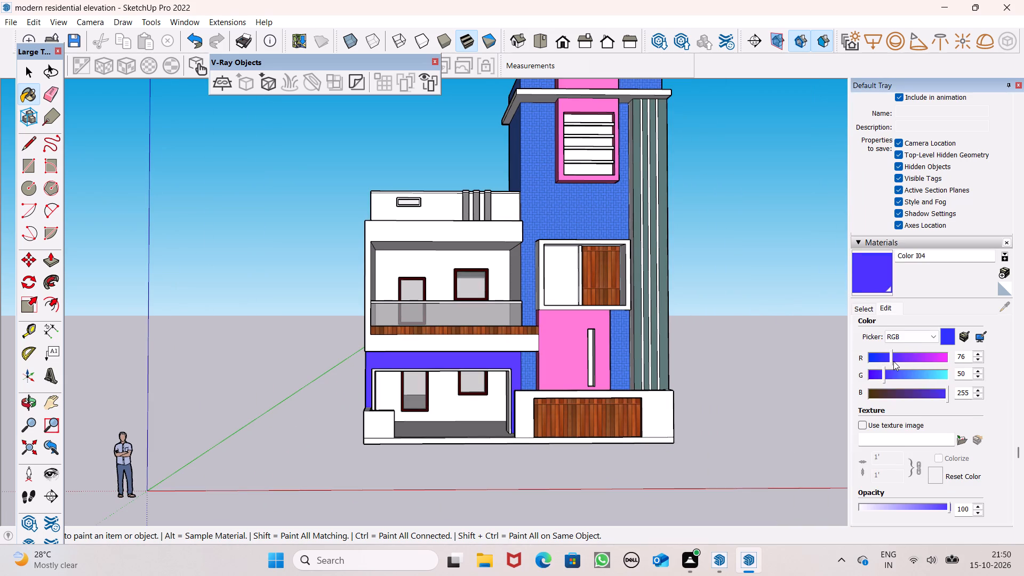
left_click_drag(893, 361, 878, 362)
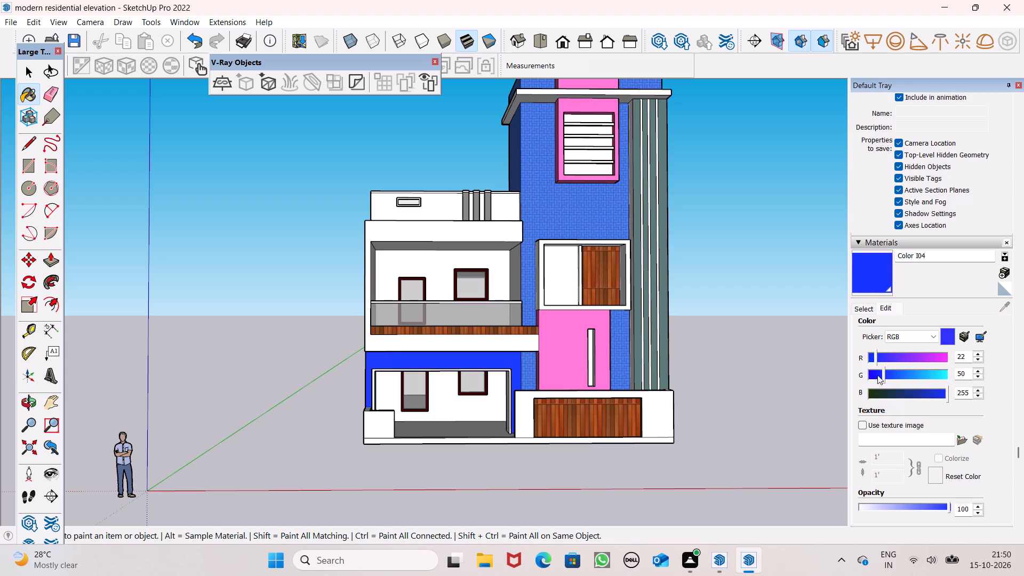
left_click_drag(883, 373, 906, 375)
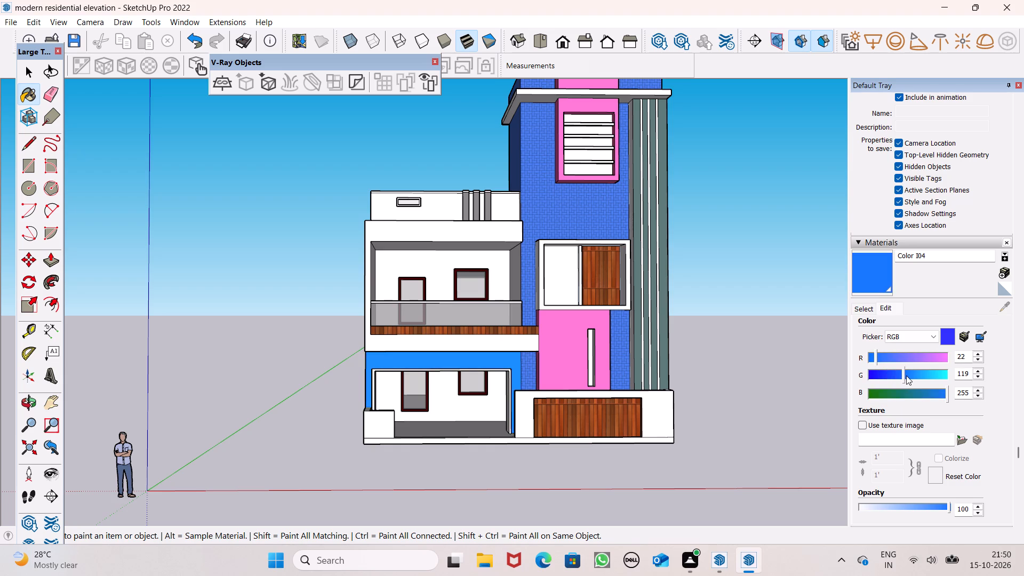
left_click_drag(906, 375, 908, 375)
left_click_drag(908, 375, 900, 378)
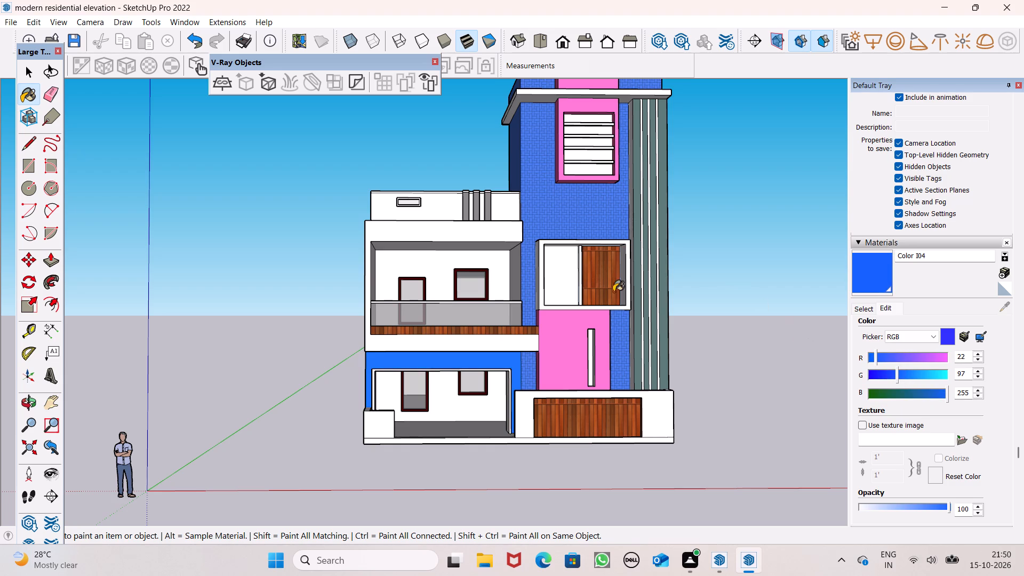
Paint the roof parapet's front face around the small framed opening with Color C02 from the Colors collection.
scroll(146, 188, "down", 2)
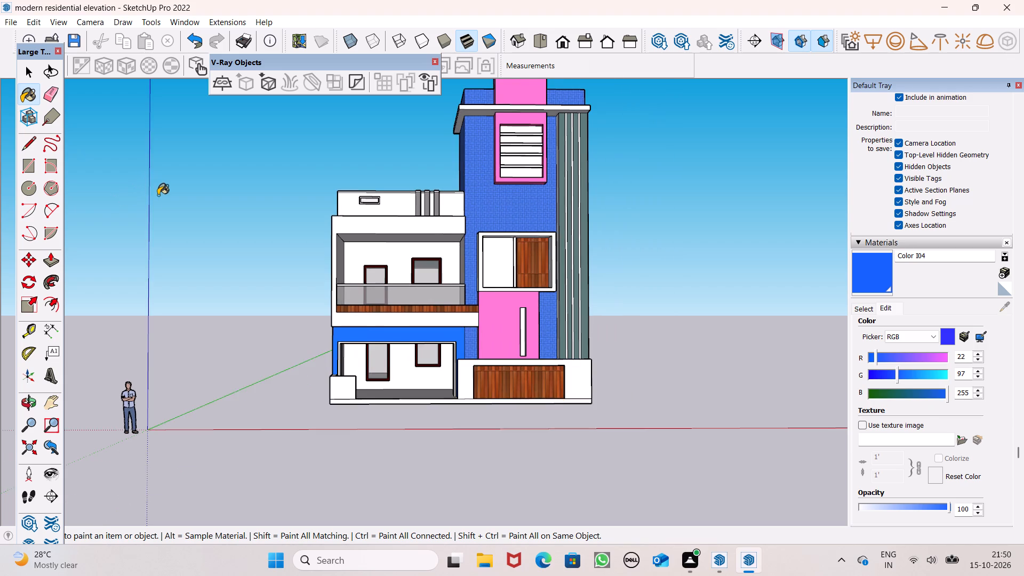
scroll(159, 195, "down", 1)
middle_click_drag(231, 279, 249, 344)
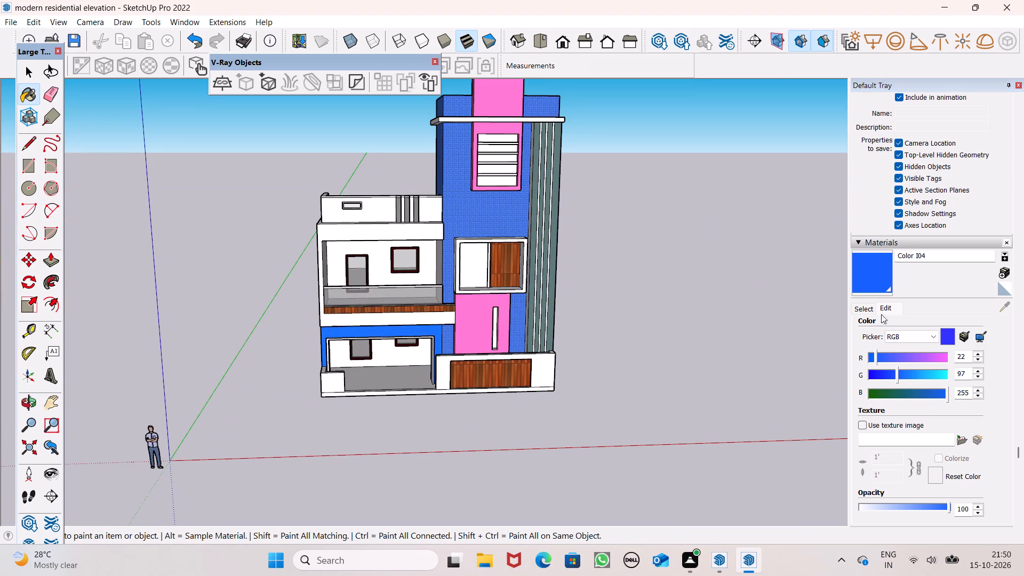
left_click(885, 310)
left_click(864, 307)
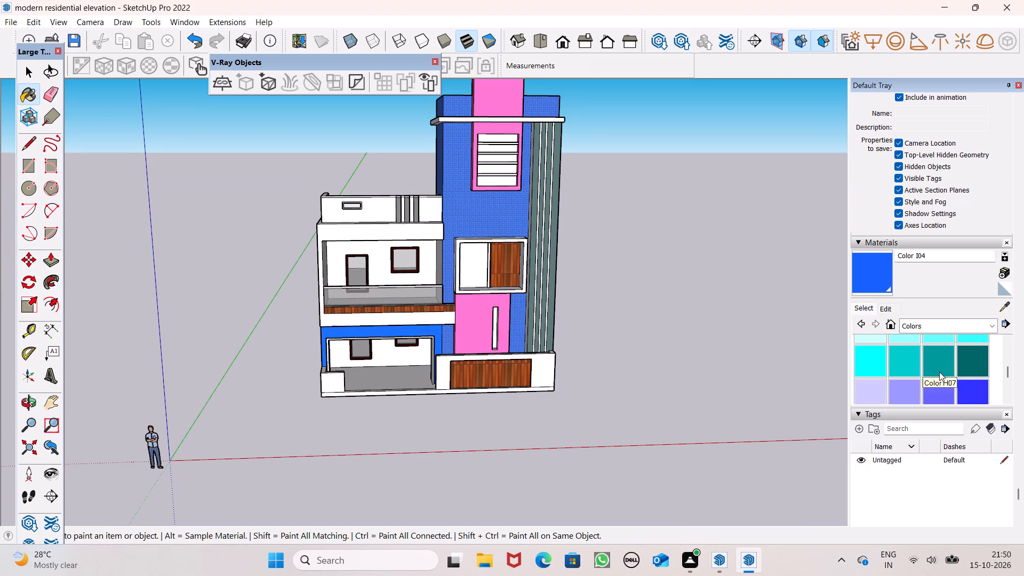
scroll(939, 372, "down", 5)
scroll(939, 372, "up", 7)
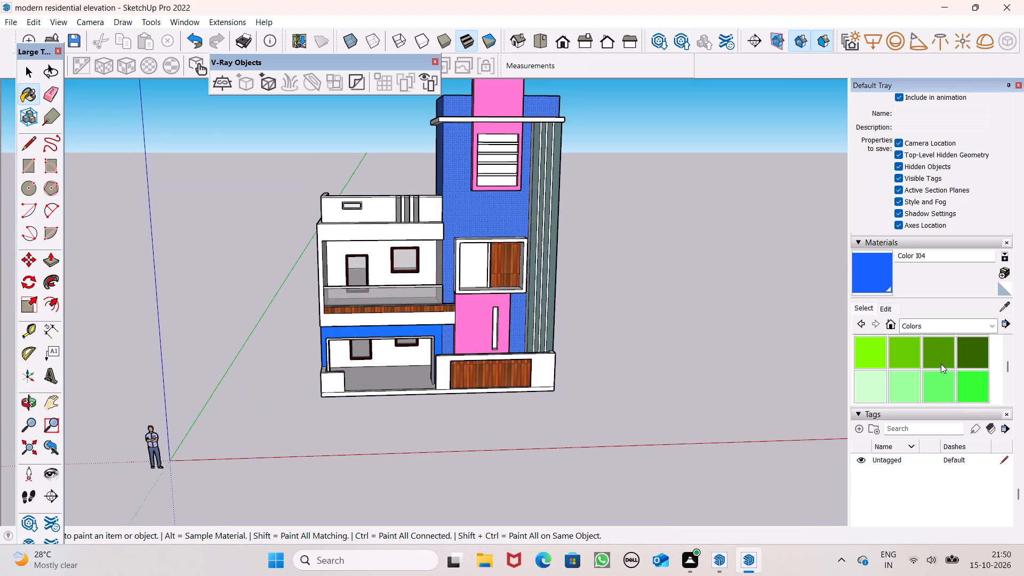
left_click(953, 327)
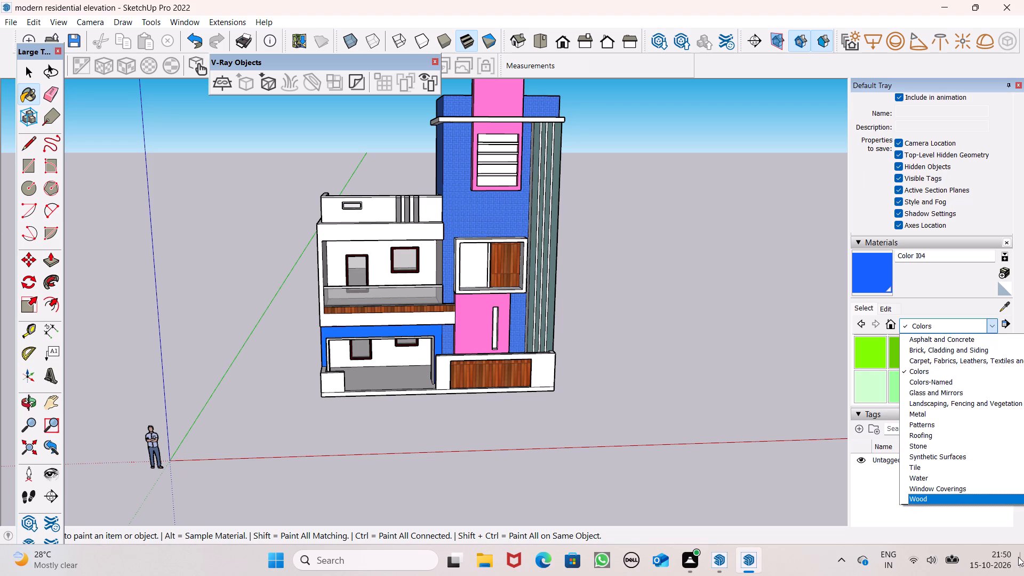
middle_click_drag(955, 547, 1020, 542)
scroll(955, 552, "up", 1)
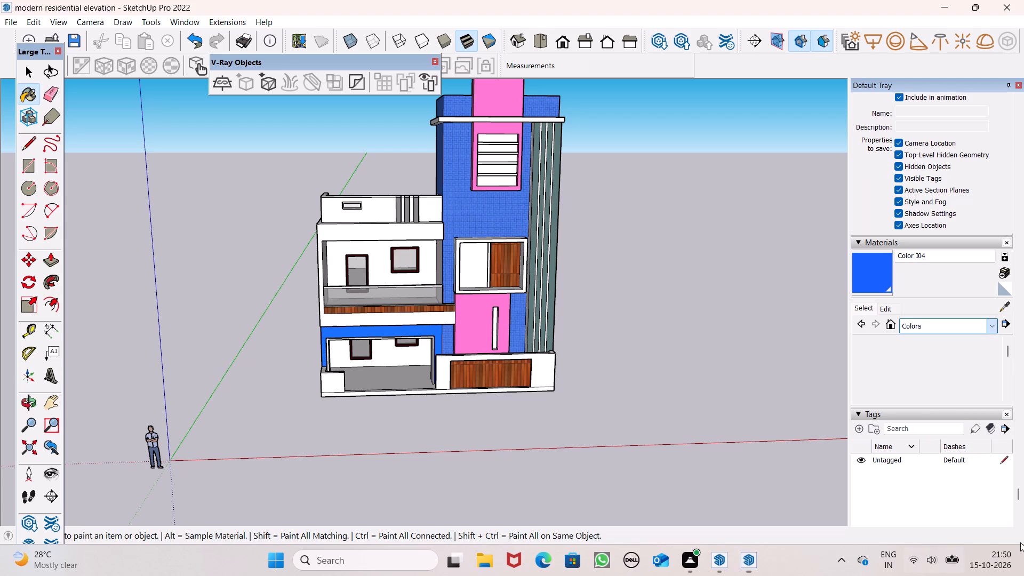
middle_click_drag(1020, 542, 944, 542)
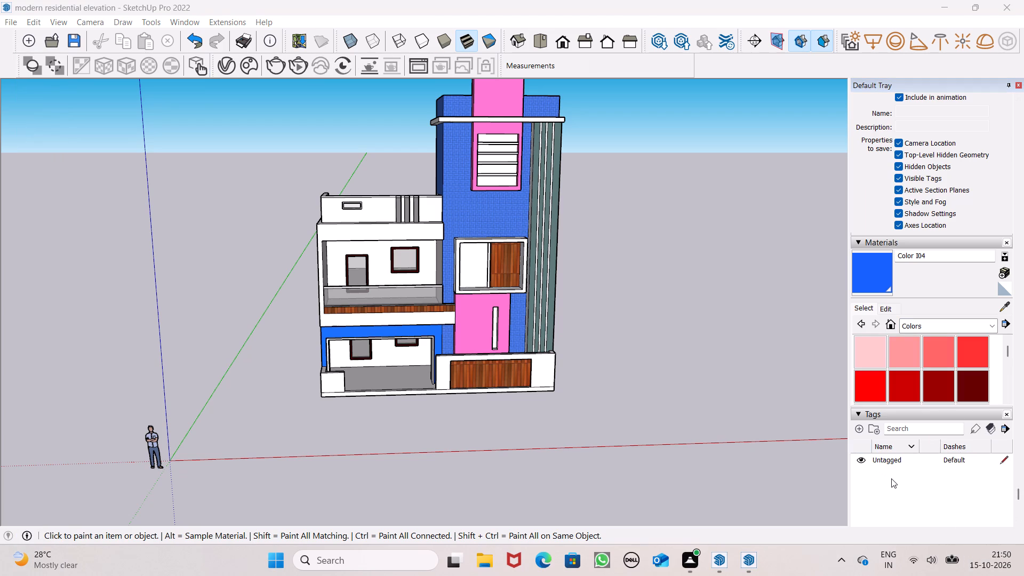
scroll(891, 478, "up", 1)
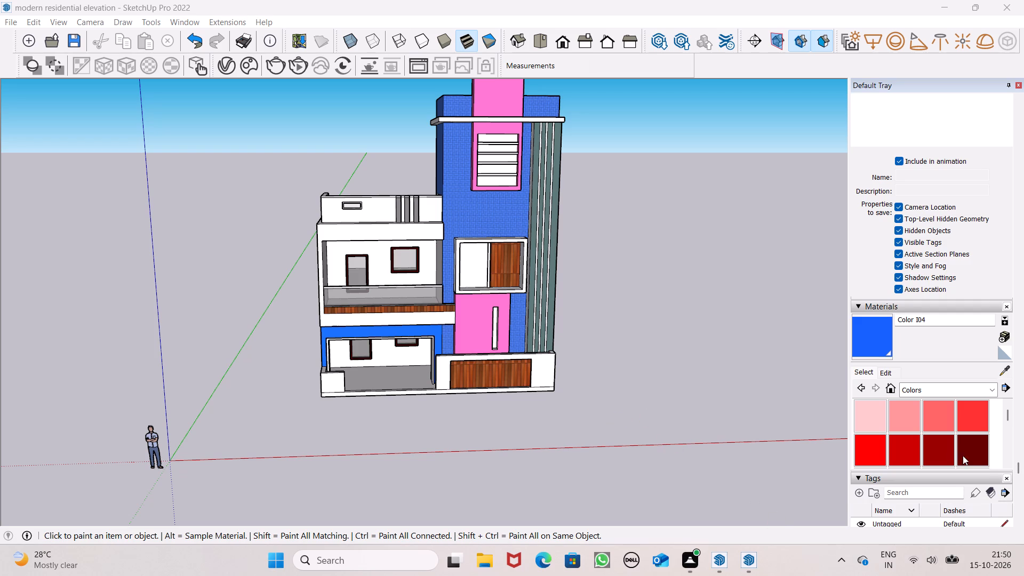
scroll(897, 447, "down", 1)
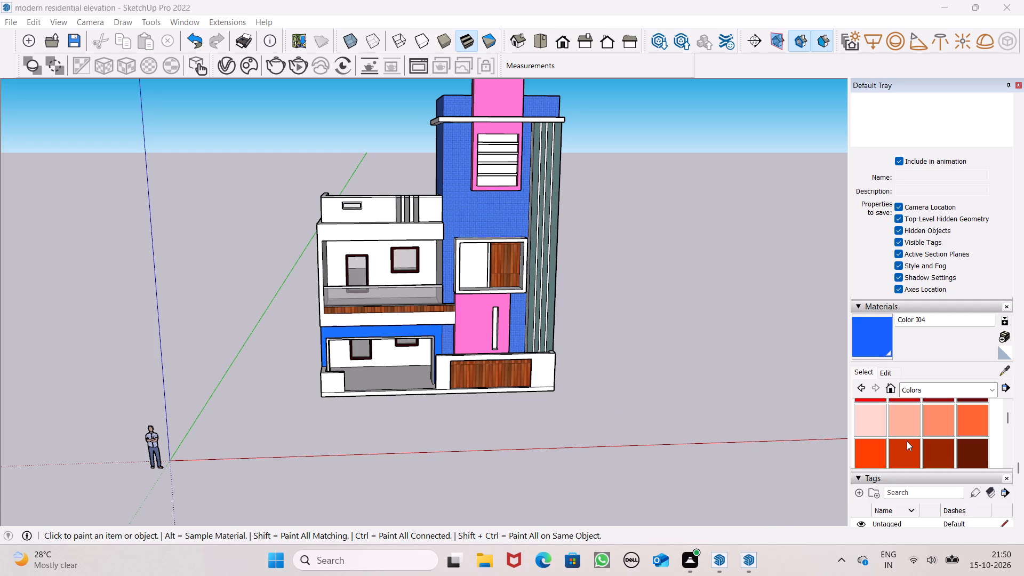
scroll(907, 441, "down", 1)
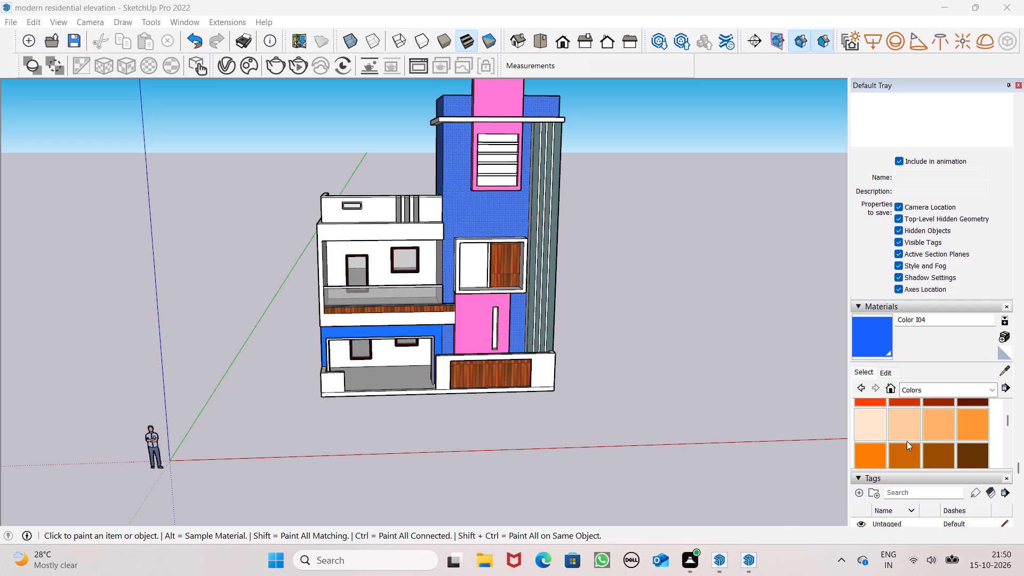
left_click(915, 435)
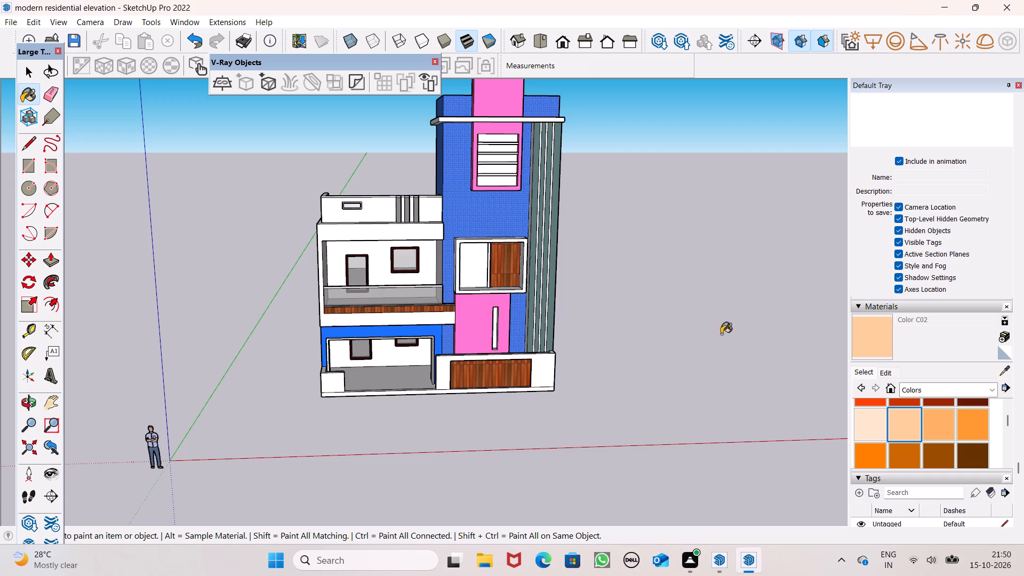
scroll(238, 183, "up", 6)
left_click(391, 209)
Paint all sections of the roof parapet's front face, including those between the three pillars, with Color C01.
scroll(400, 237, "up", 1)
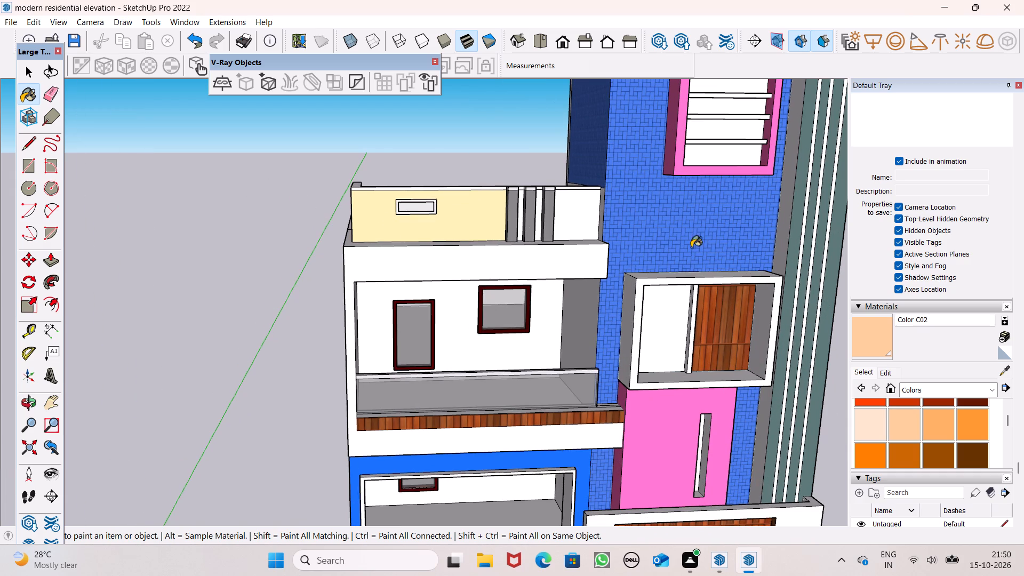
left_click(871, 429)
left_click(563, 226)
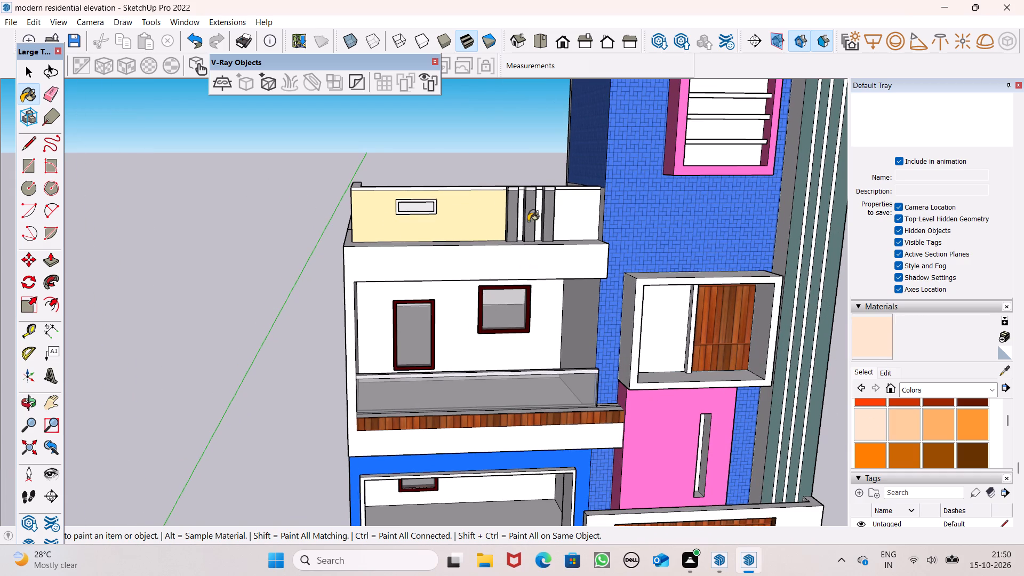
scroll(466, 212, "up", 6)
left_click(466, 212)
scroll(558, 243, "up", 1)
middle_click_drag(558, 243, 462, 279)
scroll(463, 281, "up", 5)
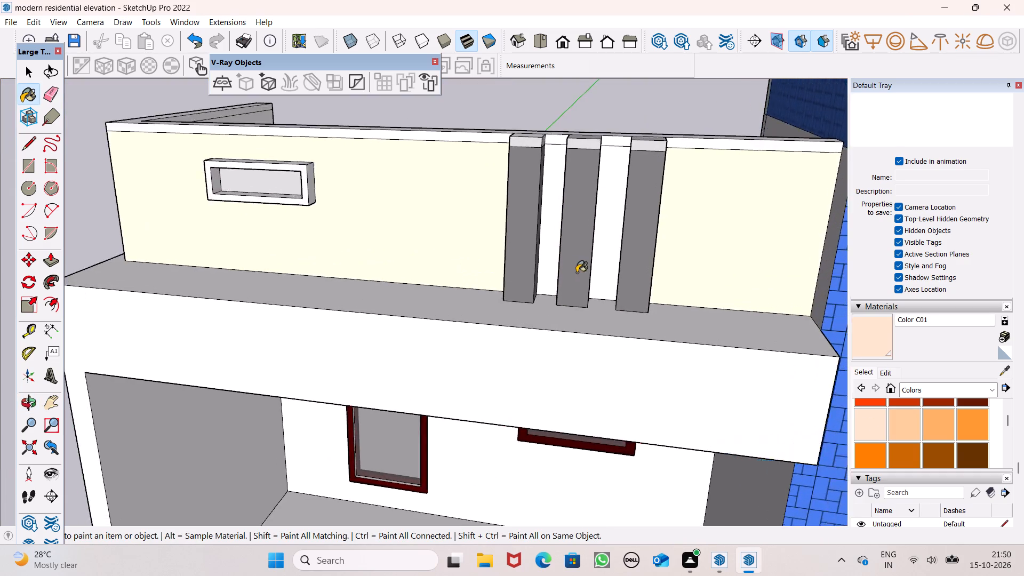
scroll(577, 273, "up", 2)
left_click(612, 252)
left_click(534, 241)
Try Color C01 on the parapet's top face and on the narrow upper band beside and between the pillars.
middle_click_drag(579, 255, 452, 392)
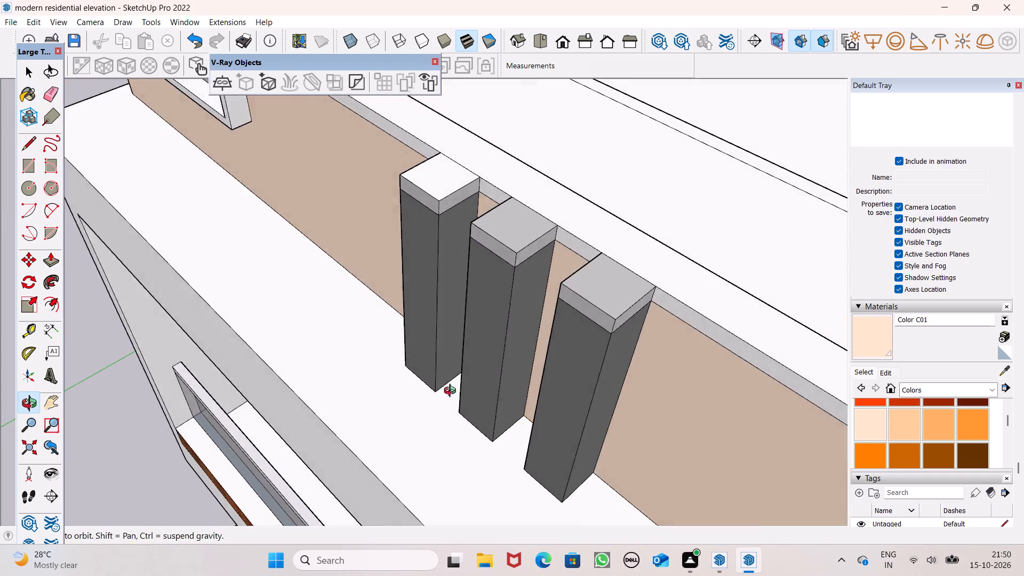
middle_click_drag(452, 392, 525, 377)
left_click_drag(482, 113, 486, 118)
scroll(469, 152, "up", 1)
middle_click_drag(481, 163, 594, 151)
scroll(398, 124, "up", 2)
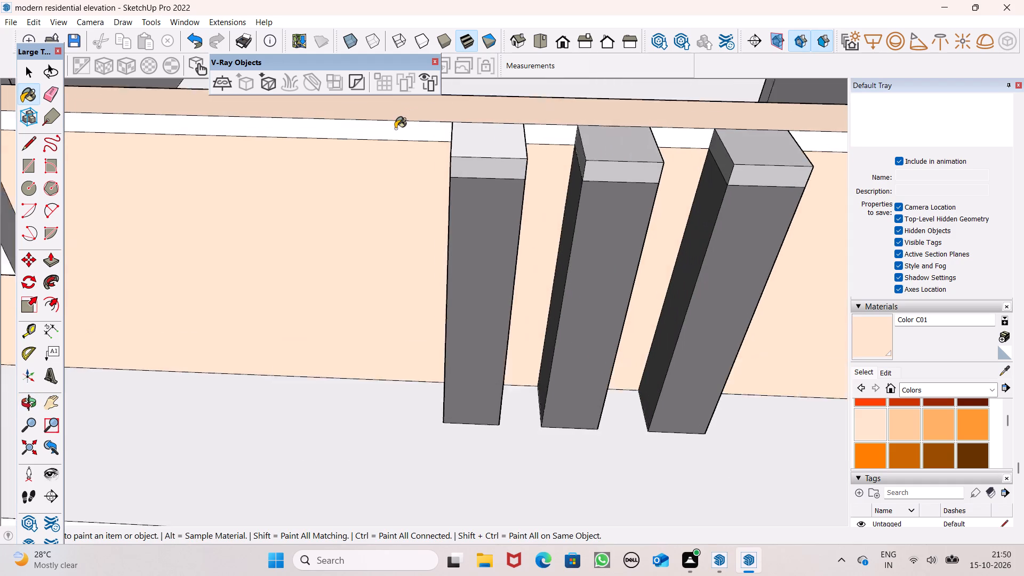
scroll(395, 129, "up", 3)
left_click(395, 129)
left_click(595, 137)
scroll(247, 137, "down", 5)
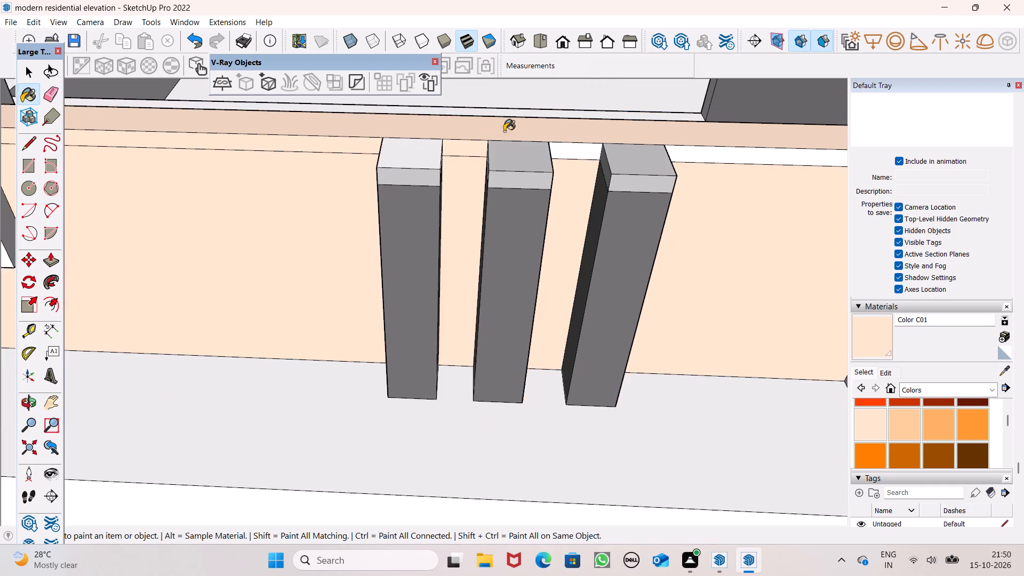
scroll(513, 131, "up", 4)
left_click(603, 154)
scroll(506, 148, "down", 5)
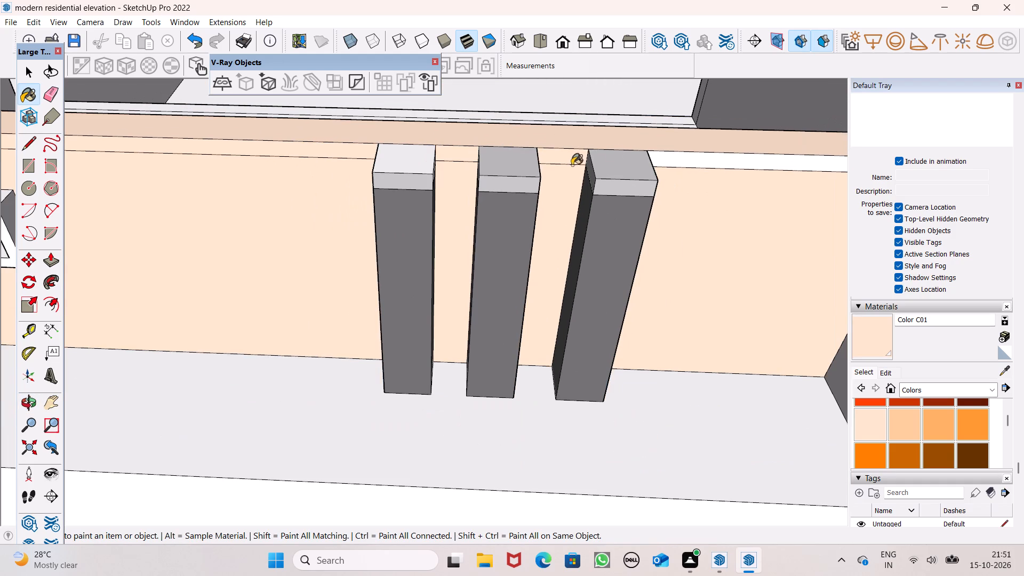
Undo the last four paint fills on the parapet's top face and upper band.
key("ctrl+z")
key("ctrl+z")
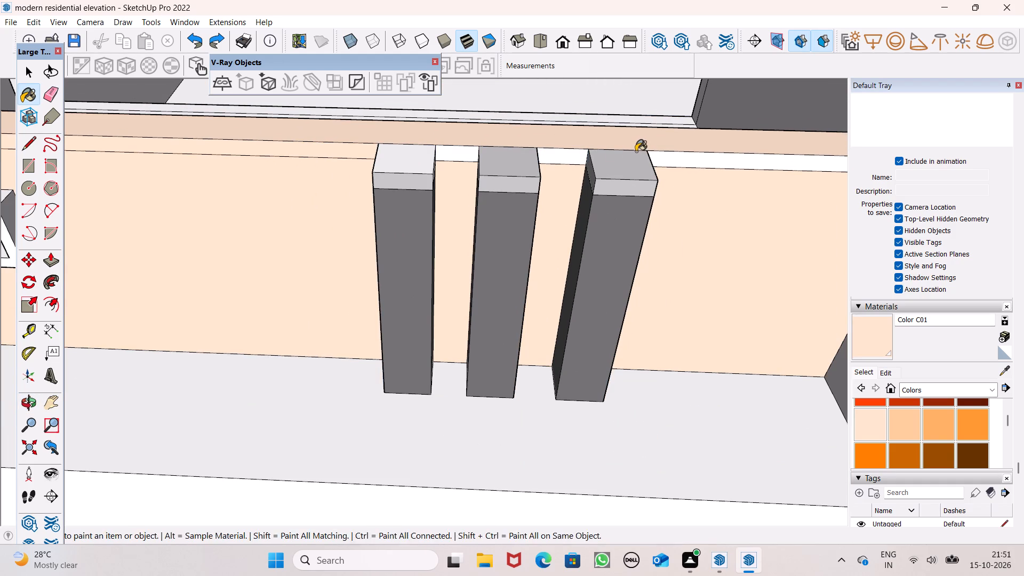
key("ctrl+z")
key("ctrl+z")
Paint the outer side face of the front roof parapet with Color C01.
scroll(651, 150, "down", 6)
scroll(685, 186, "down", 5)
middle_click_drag(331, 257, 382, 246)
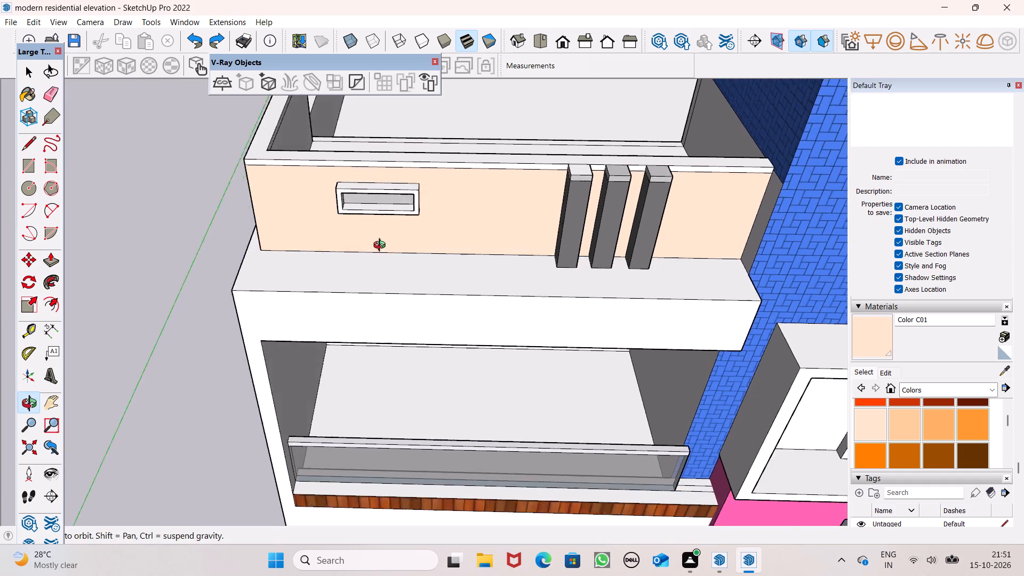
middle_click_drag(382, 246, 686, 175)
left_click(437, 170)
middle_click_drag(507, 186, 277, 219)
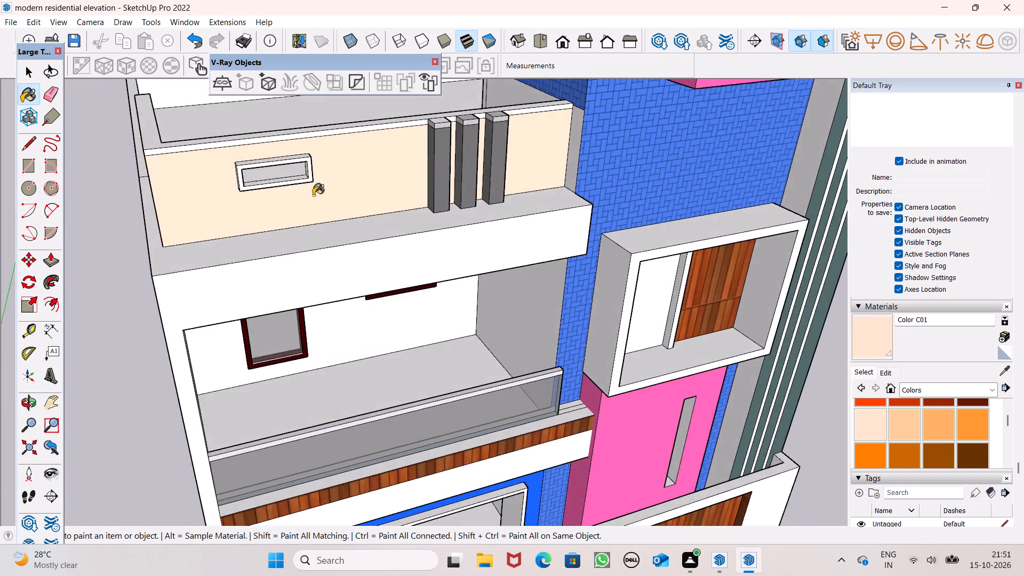
scroll(337, 211, "down", 5)
middle_click_drag(408, 231, 522, 219)
scroll(465, 239, "down", 7)
key("space")
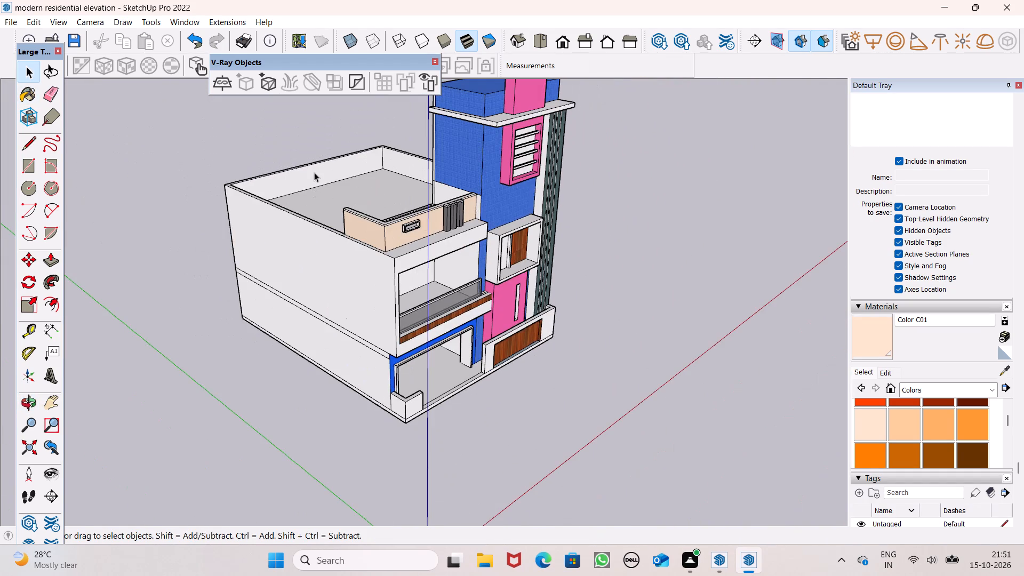
Erase the redundant edge lines on the roof where the main roof meets the small front terrace.
scroll(314, 172, "up", 7)
scroll(356, 194, "up", 1)
middle_click_drag(376, 226, 530, 215)
scroll(605, 188, "down", 3)
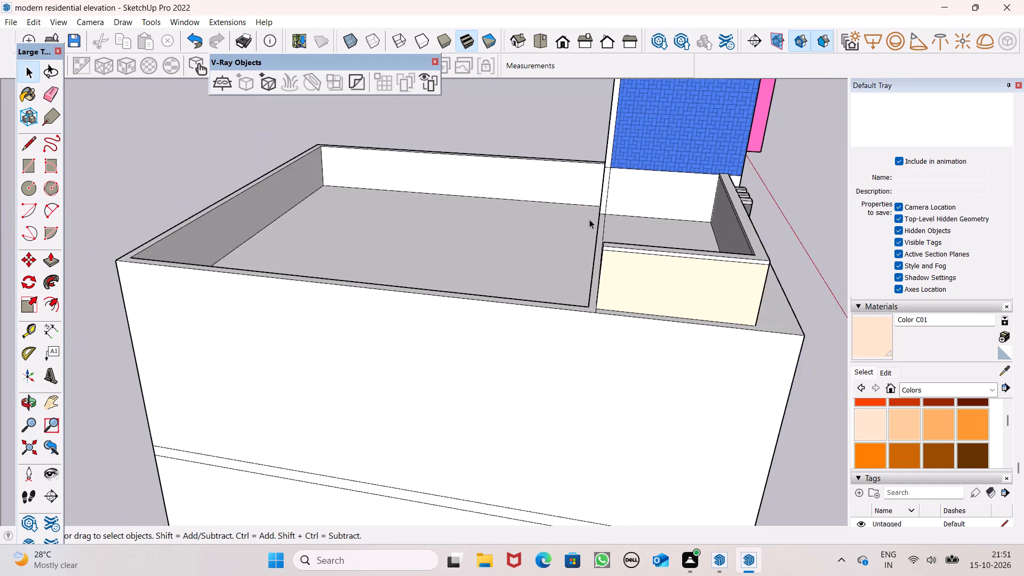
middle_click_drag(609, 252, 783, 214)
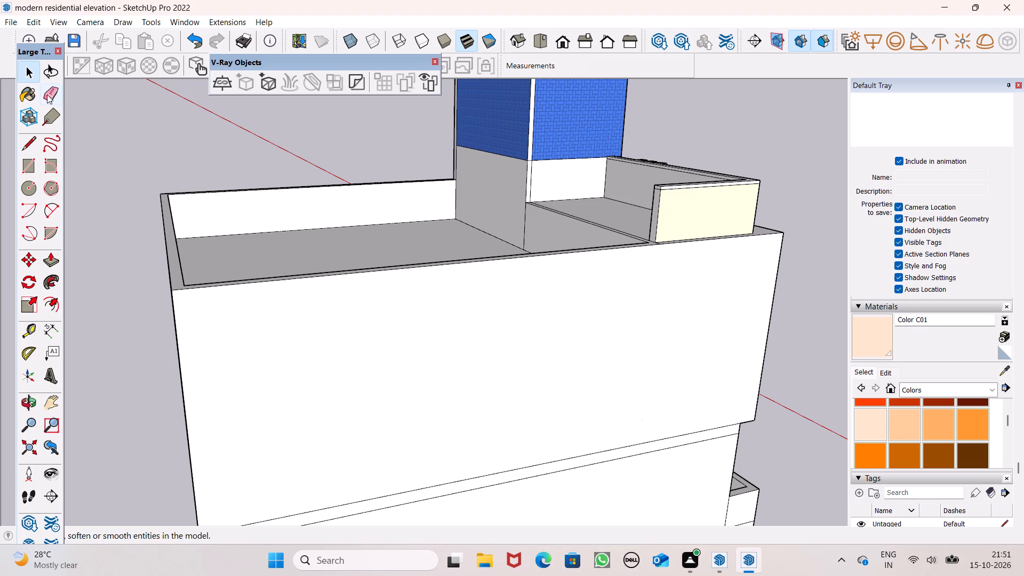
left_click(47, 94)
middle_click_drag(411, 228, 339, 429)
scroll(371, 482, "up", 1)
scroll(469, 428, "up", 2)
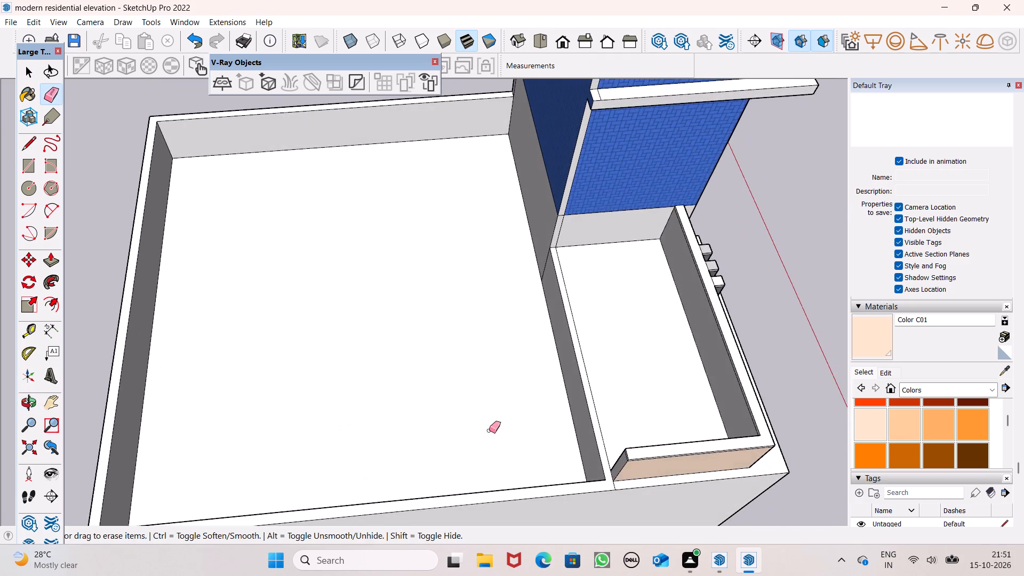
scroll(489, 430, "up", 2)
left_click(638, 399)
left_click(641, 391)
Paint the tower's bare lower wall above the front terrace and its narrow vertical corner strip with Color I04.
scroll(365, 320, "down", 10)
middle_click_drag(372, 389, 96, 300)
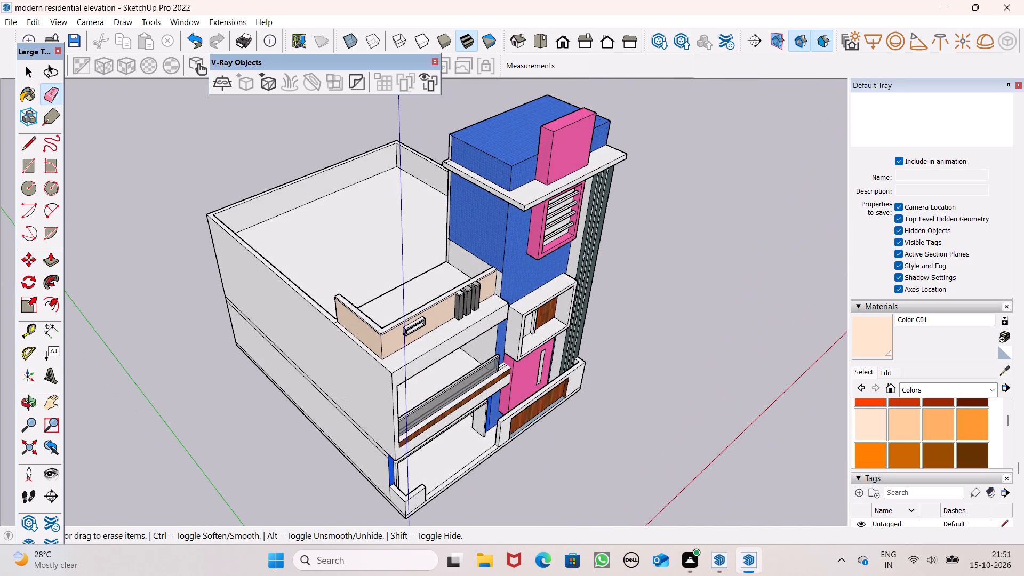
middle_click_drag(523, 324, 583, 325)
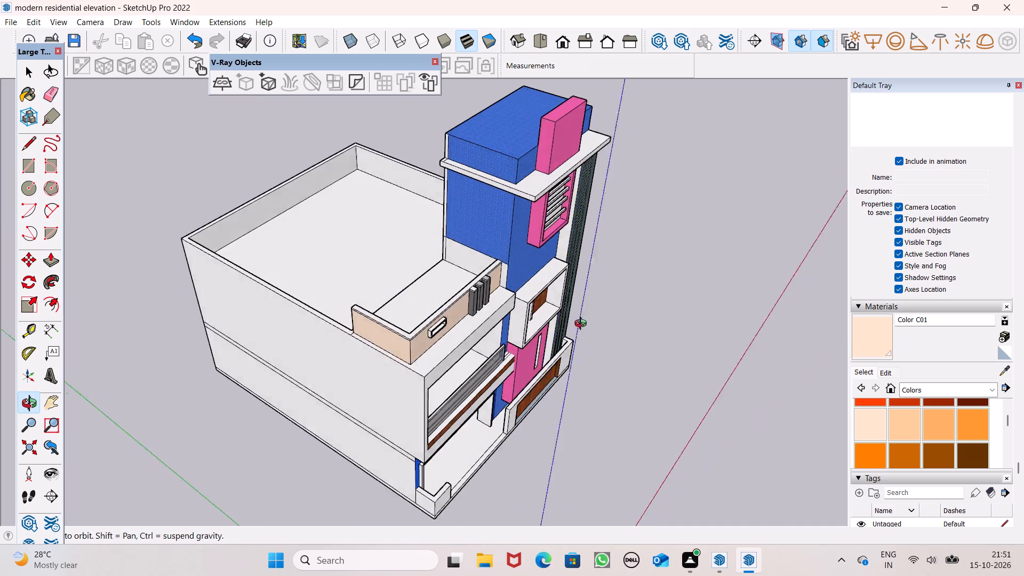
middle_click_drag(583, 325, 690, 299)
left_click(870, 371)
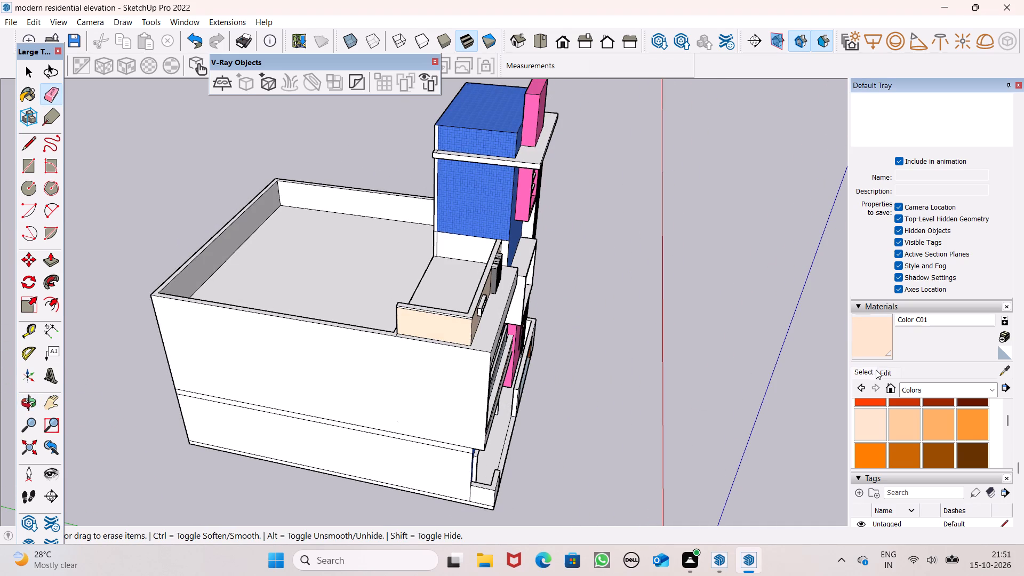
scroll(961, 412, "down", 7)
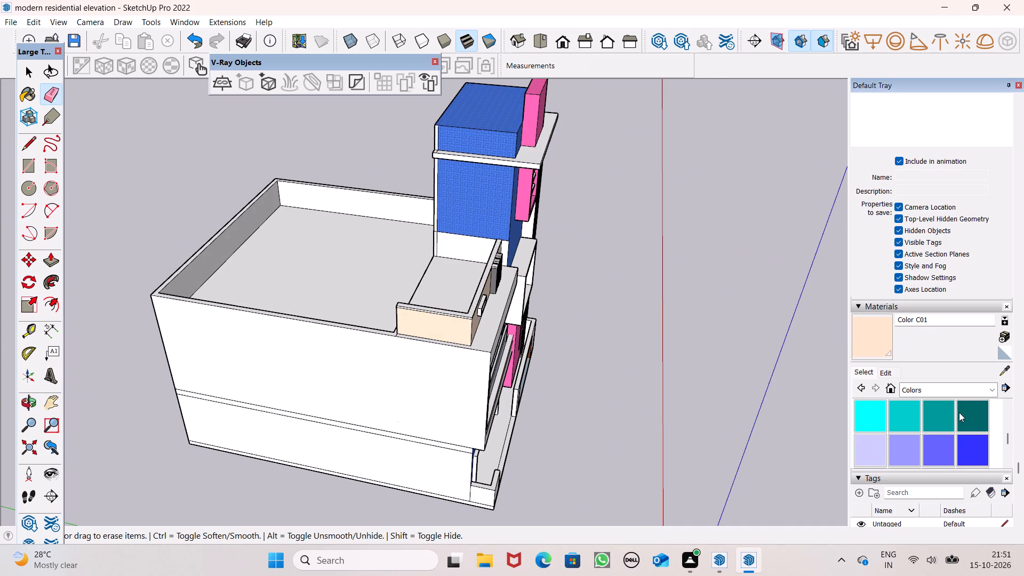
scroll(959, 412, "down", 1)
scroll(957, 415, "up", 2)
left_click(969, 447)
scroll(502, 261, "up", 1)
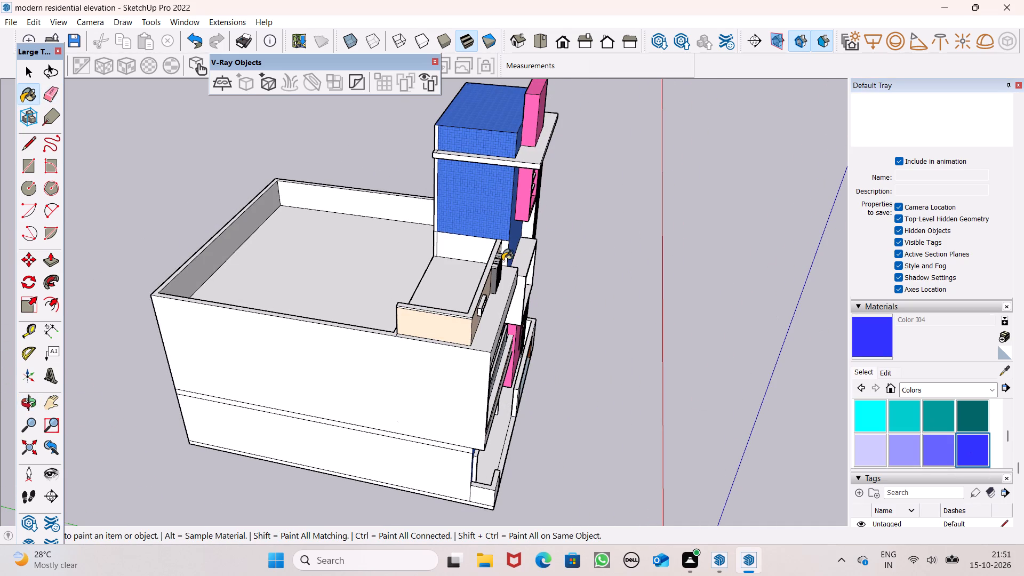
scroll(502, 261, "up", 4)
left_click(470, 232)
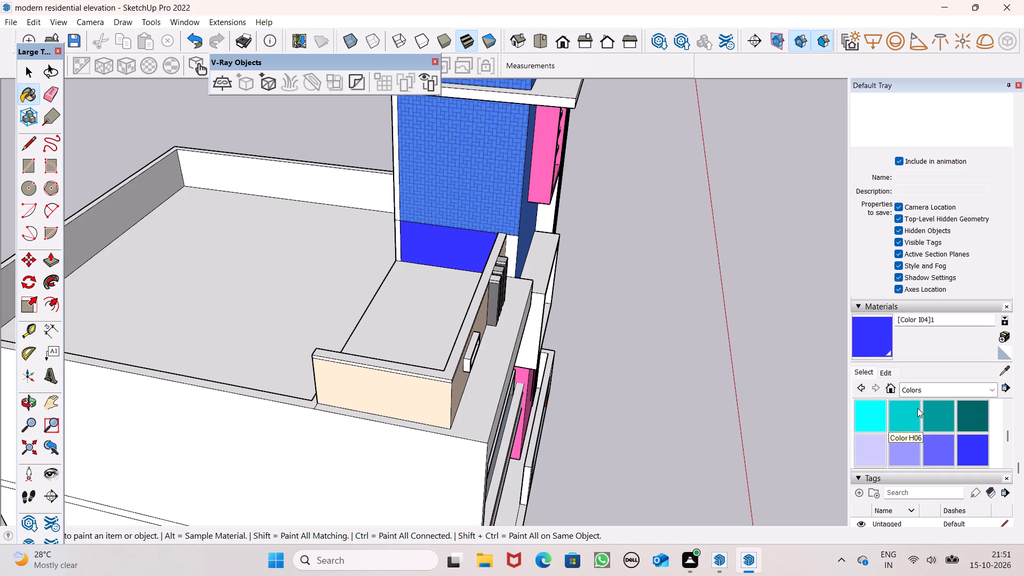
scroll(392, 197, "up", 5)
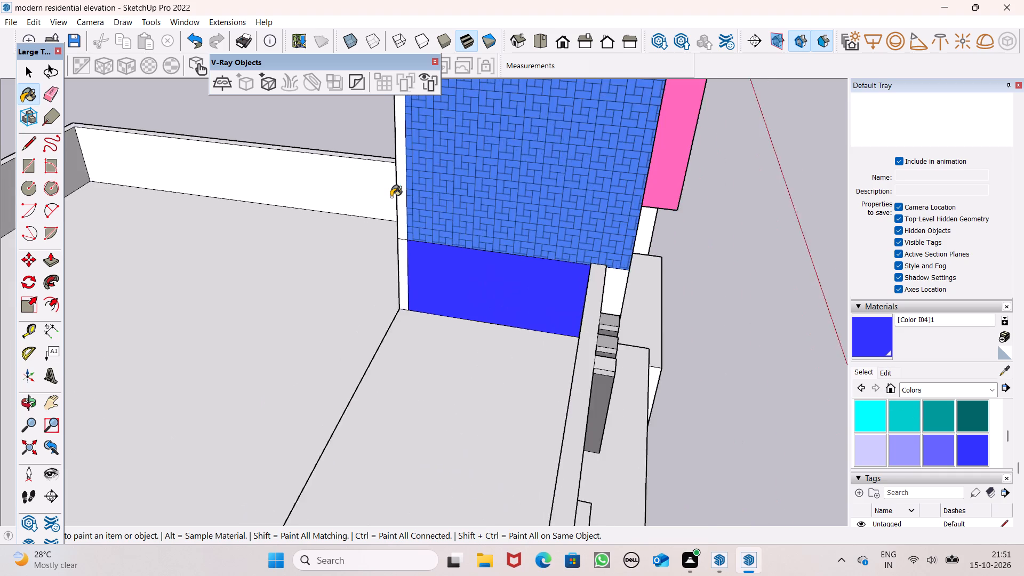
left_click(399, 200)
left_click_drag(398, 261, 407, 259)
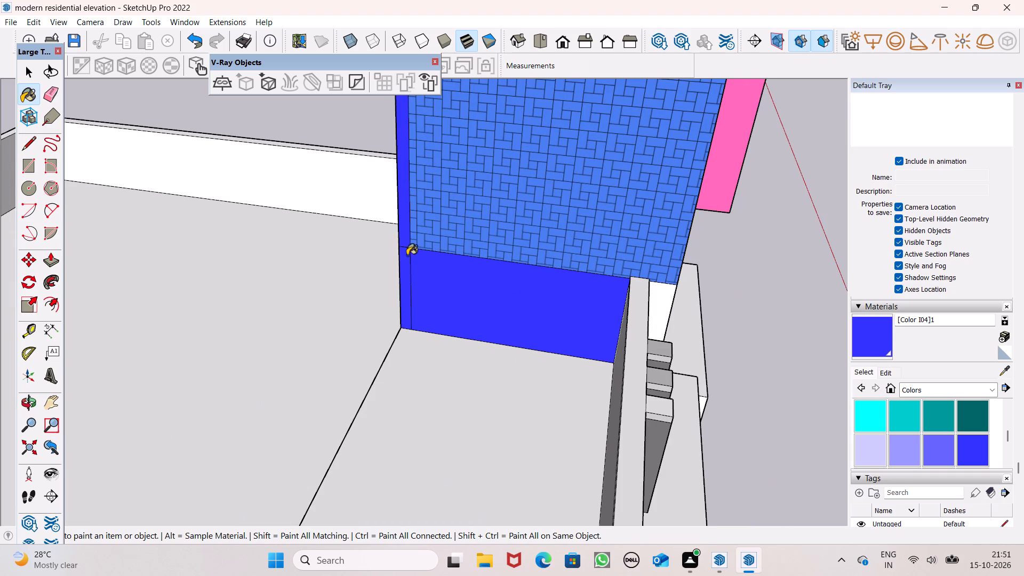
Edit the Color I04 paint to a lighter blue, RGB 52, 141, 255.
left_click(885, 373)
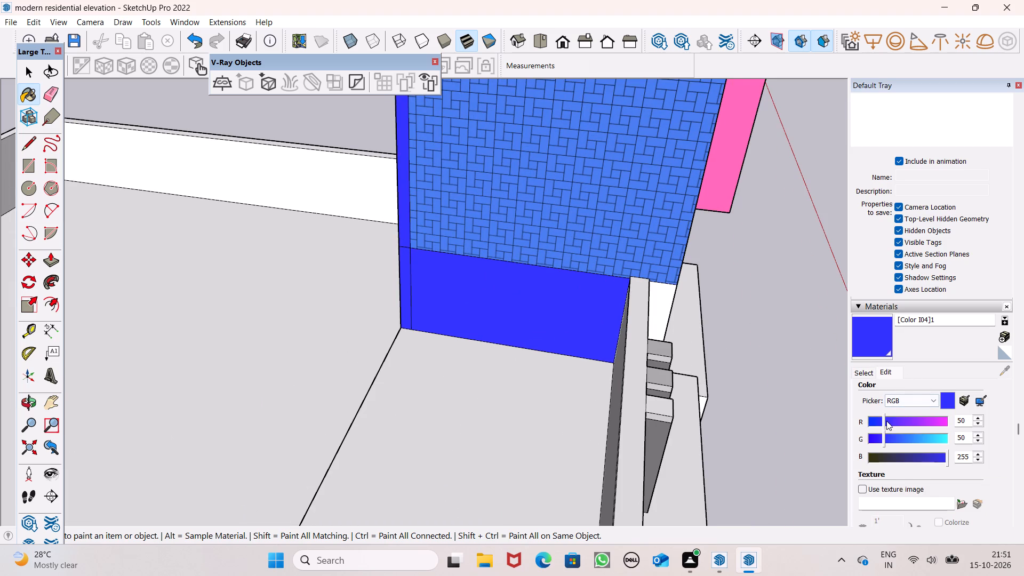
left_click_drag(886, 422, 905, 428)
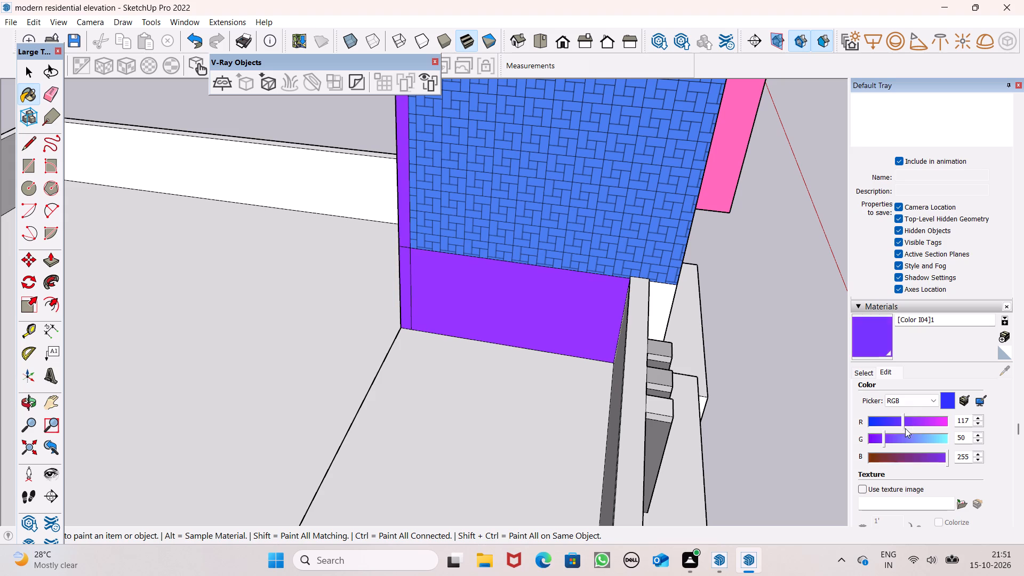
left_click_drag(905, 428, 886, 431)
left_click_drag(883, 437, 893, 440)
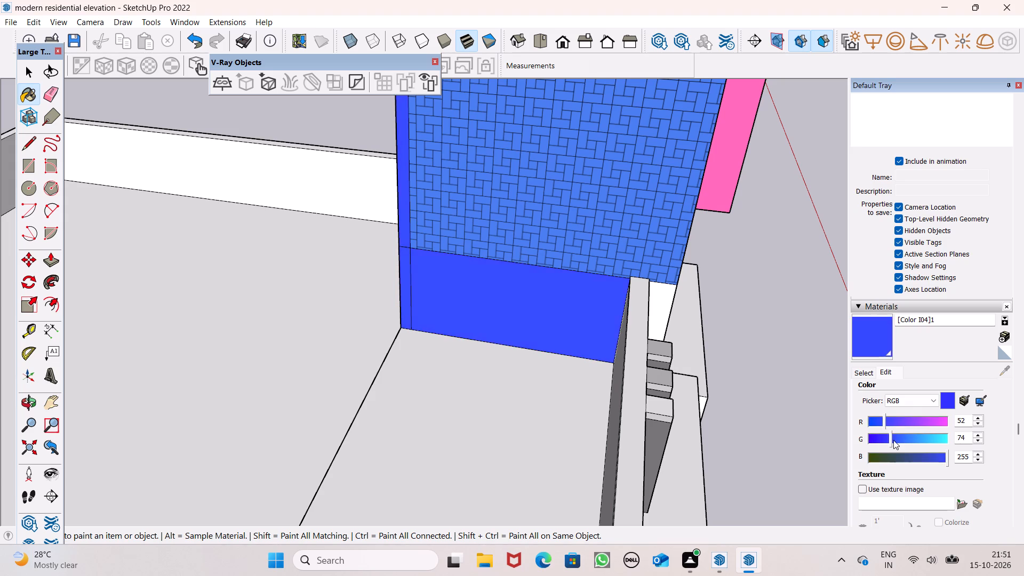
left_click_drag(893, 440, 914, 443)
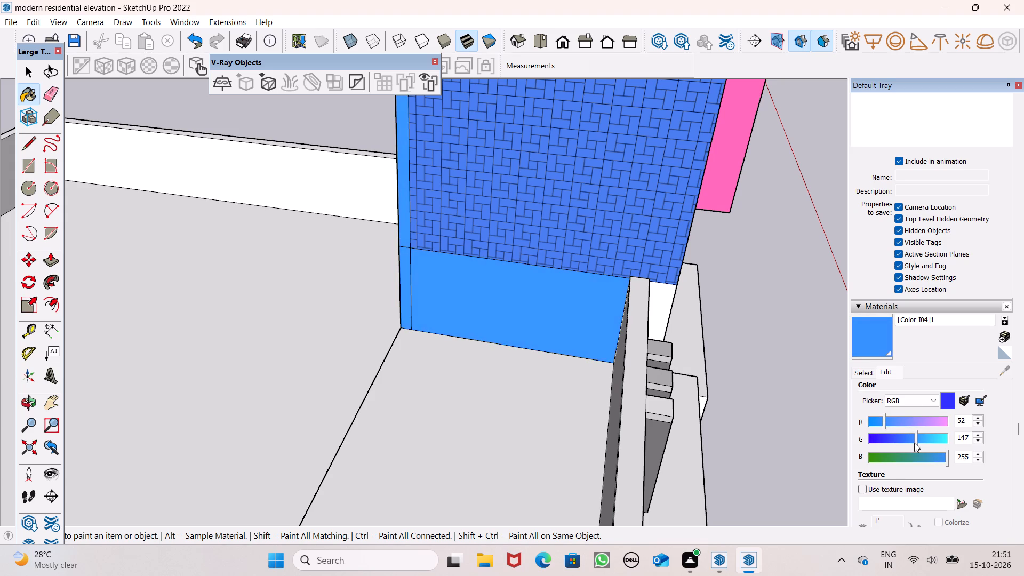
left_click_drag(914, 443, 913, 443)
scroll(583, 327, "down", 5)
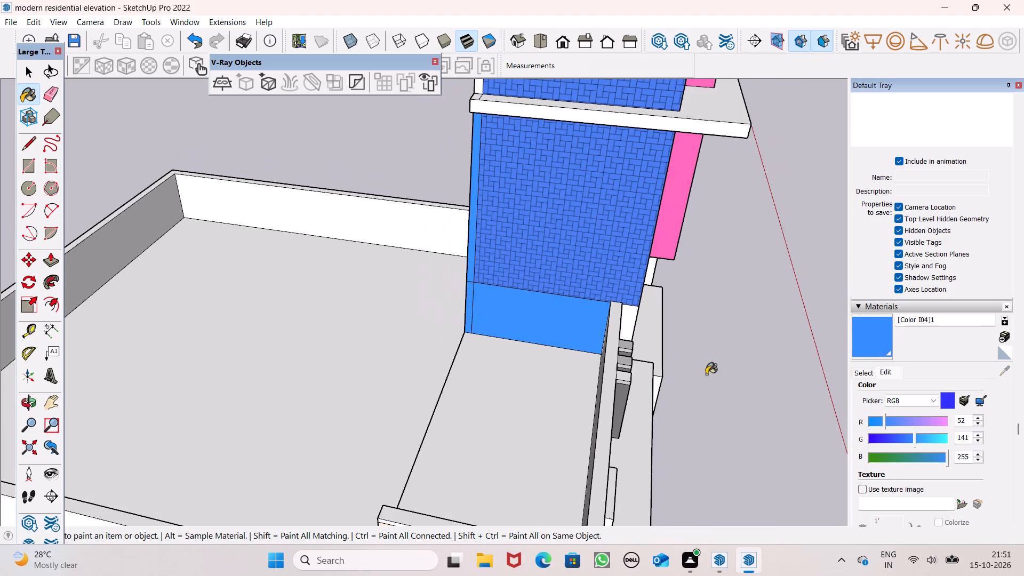
Paint the tower's lower wall above the front terrace and the adjoining narrow corner strip with the Windmill pattern.
left_click(859, 374)
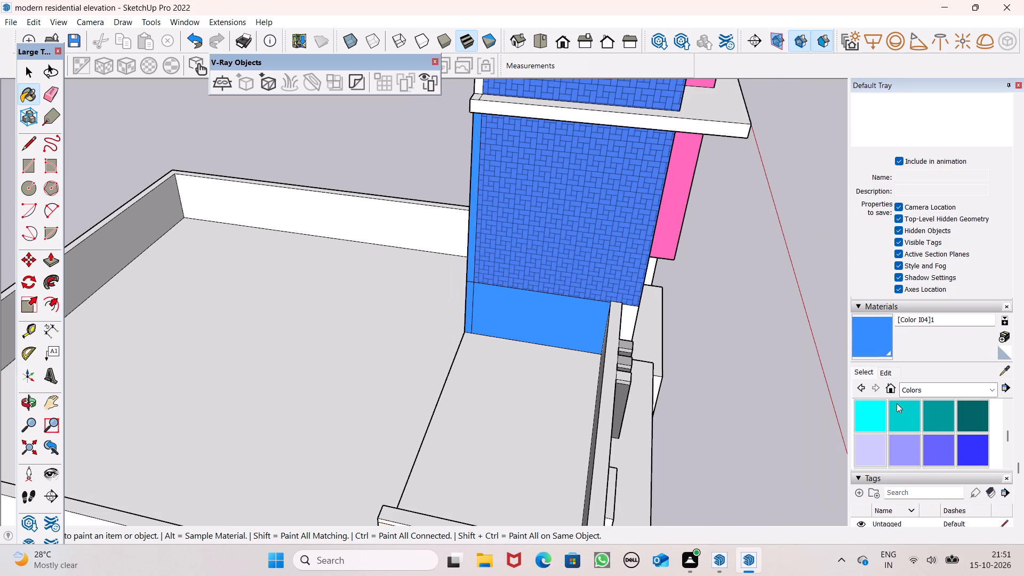
left_click(854, 366)
left_click(867, 374)
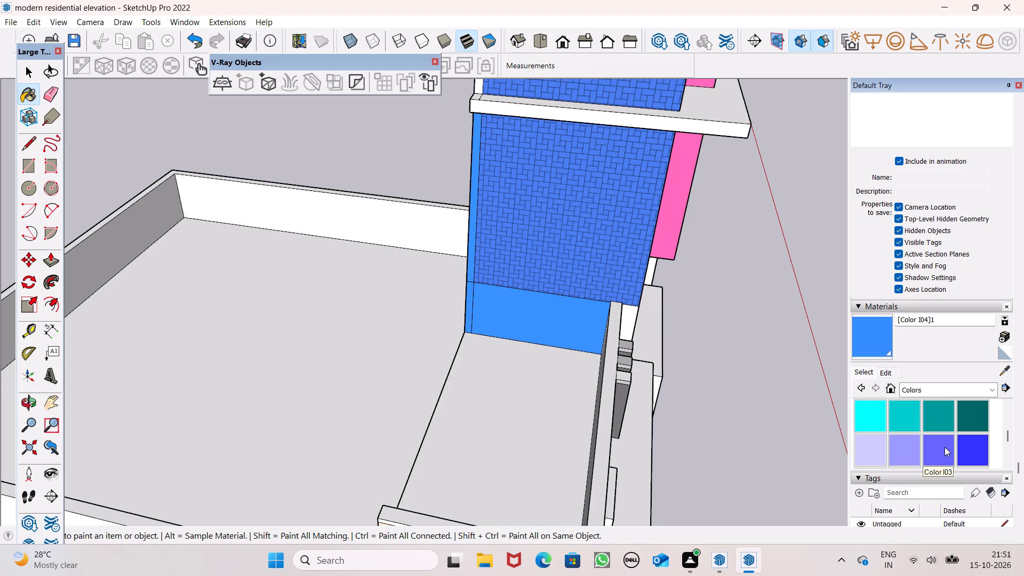
left_click(939, 394)
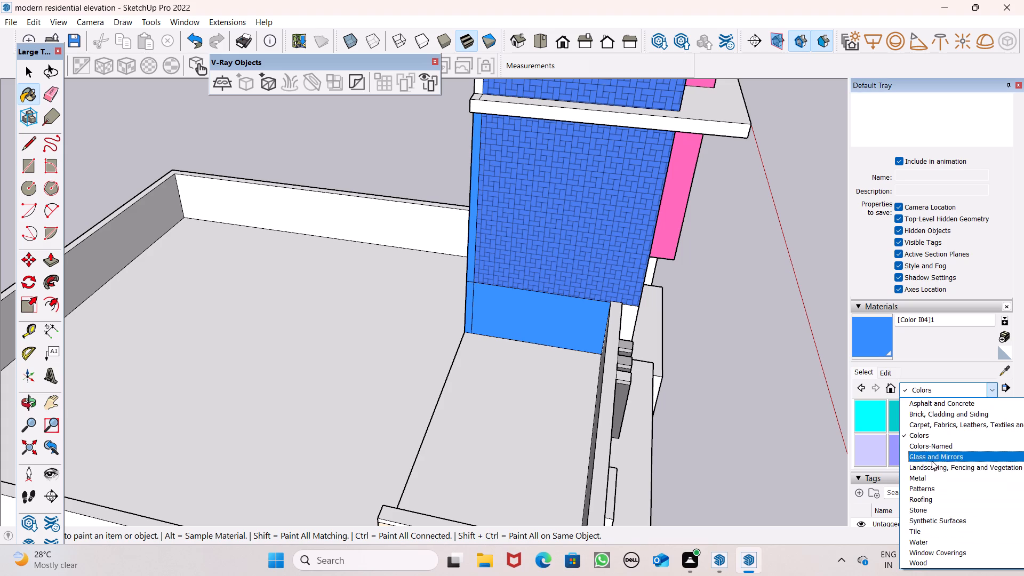
left_click(929, 490)
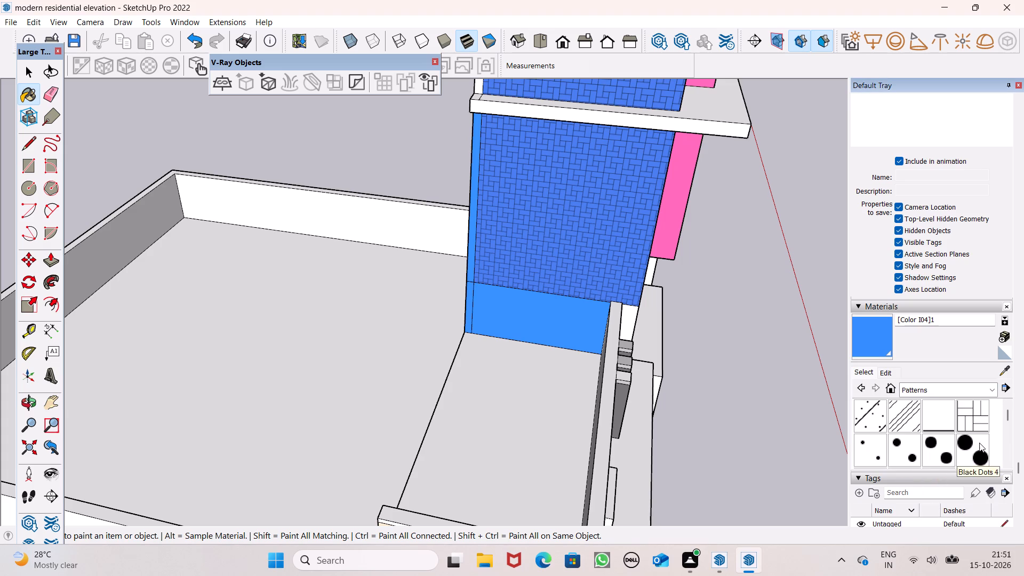
scroll(979, 443, "down", 6)
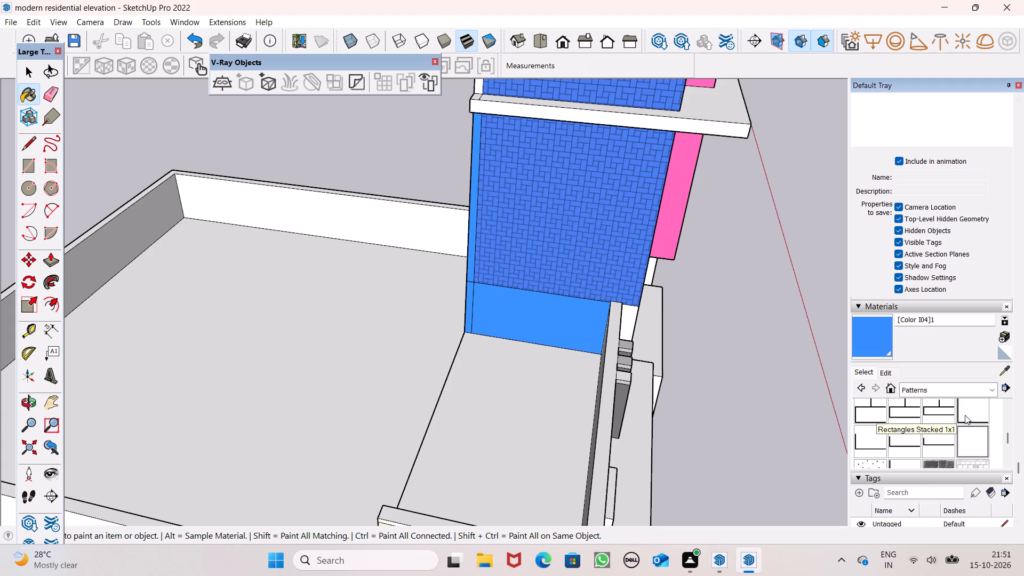
scroll(965, 415, "down", 4)
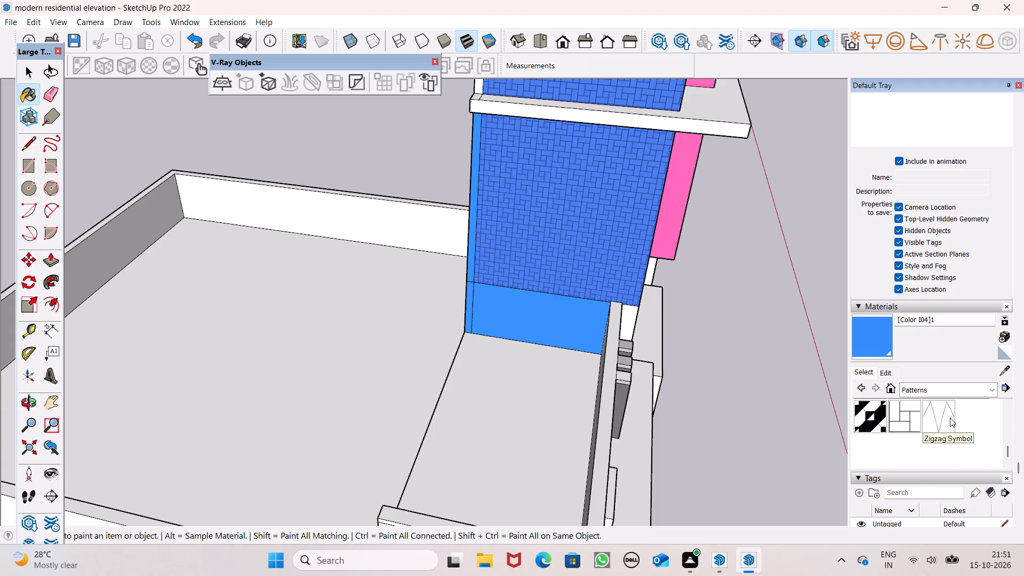
left_click(908, 413)
scroll(557, 340, "up", 3)
left_click(531, 326)
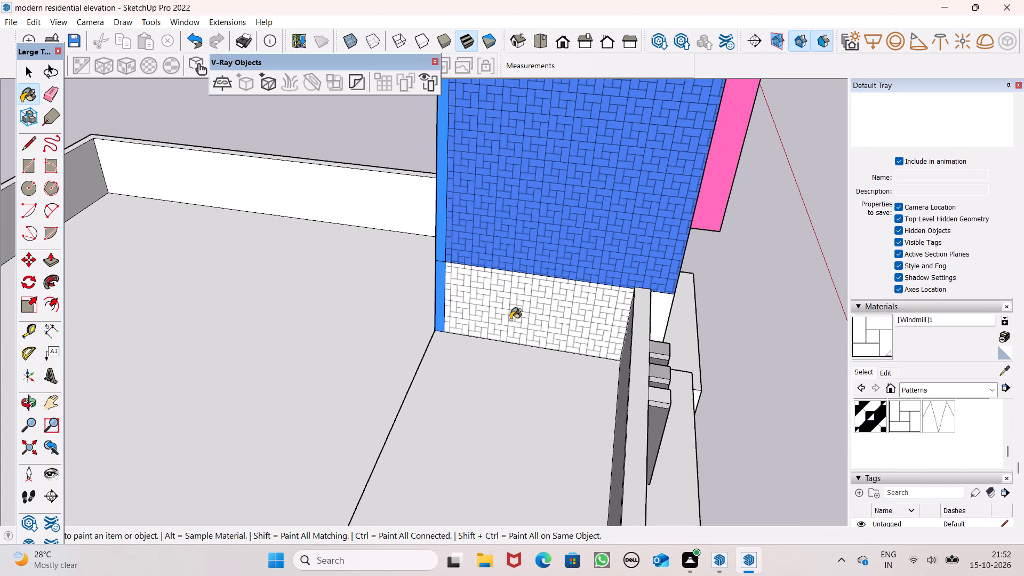
scroll(445, 231, "up", 5)
left_click(524, 317)
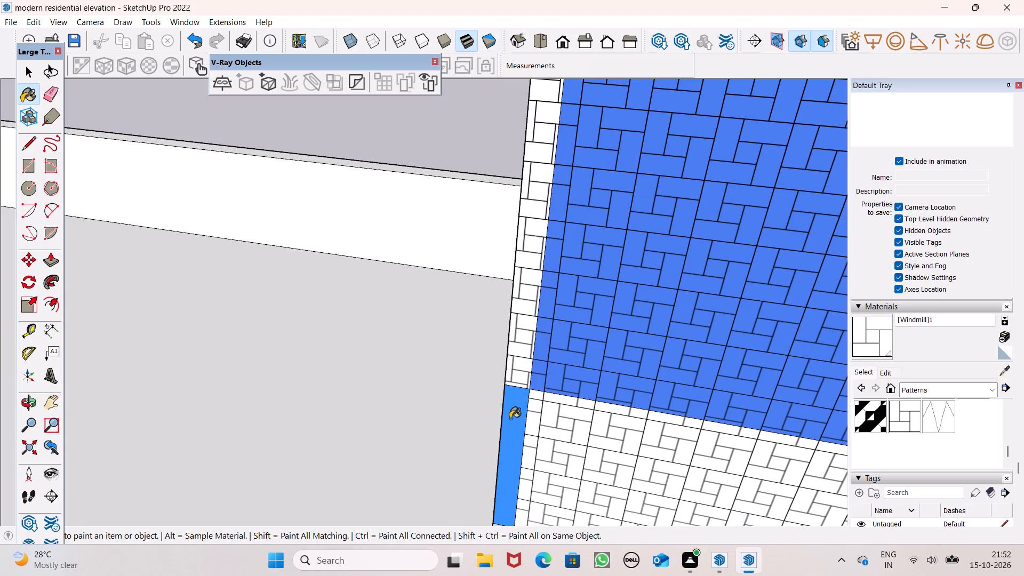
left_click(510, 419)
Apply the Windmill pattern to the corner strip above the slab, the tower's lower wall facing the main roof, and the far corner strip.
scroll(538, 339, "down", 13)
middle_click_drag(547, 368, 637, 379)
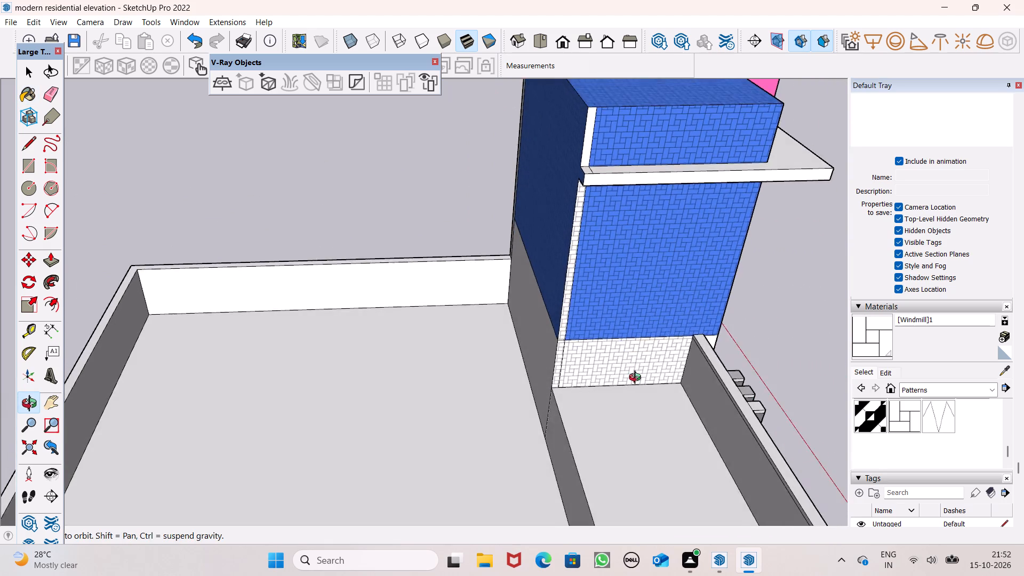
middle_click_drag(637, 379, 634, 384)
scroll(545, 199, "up", 4)
left_click(607, 158)
middle_click_drag(571, 356, 853, 263)
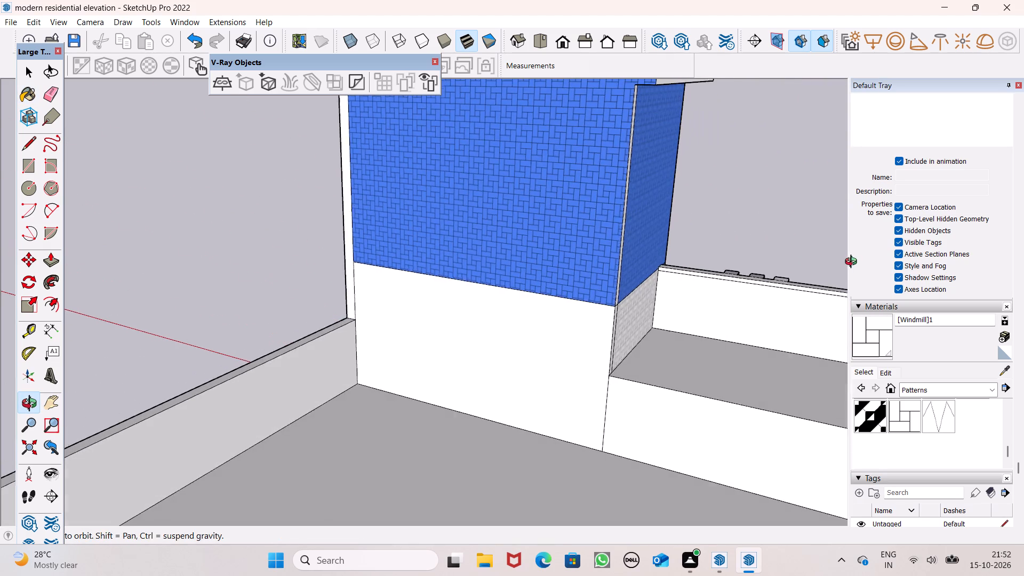
middle_click_drag(853, 263, 853, 262)
left_click(565, 349)
scroll(641, 362, "up", 1)
middle_click_drag(640, 362, 717, 355)
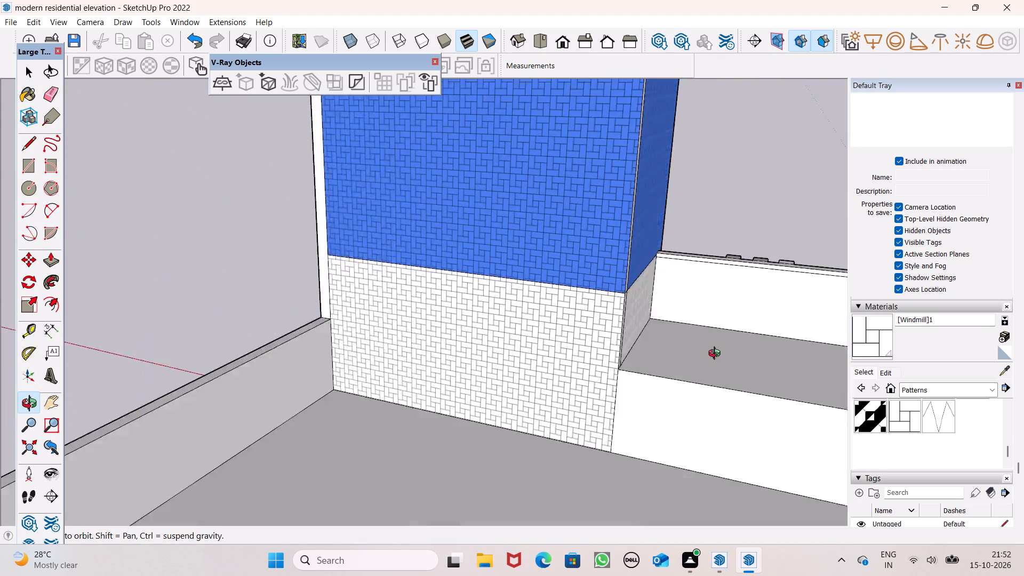
middle_click_drag(717, 355, 737, 341)
middle_click_drag(515, 329, 806, 290)
middle_click_drag(770, 294, 667, 349)
scroll(399, 334, "up", 1)
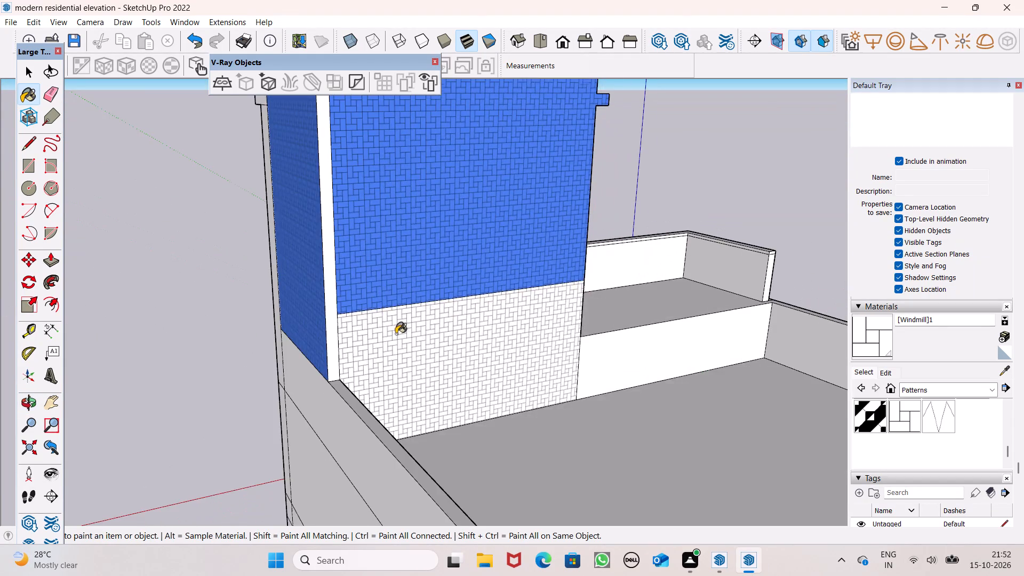
scroll(396, 334, "up", 4)
left_click(313, 334)
Recolour the newly applied Windmill material blue with RGB 50, 82, 236.
scroll(520, 325, "down", 14)
middle_click_drag(590, 331, 520, 362)
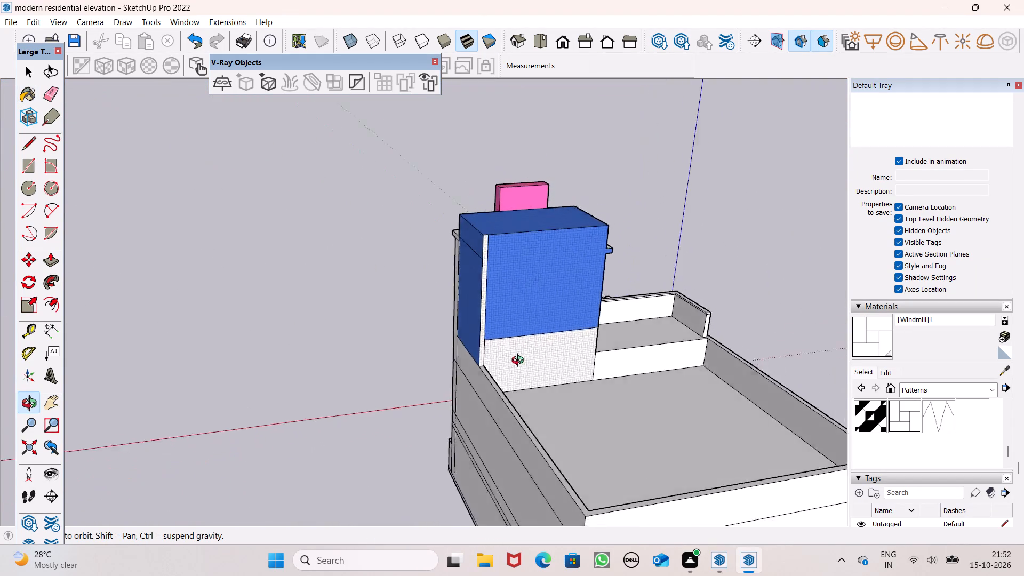
middle_click_drag(520, 362, 118, 353)
scroll(246, 304, "up", 1)
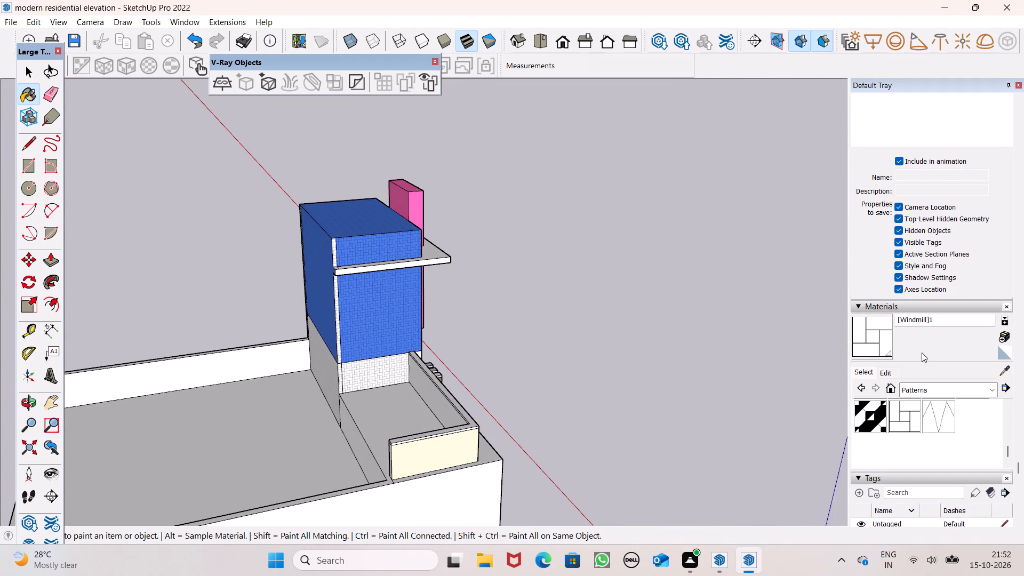
left_click(895, 374)
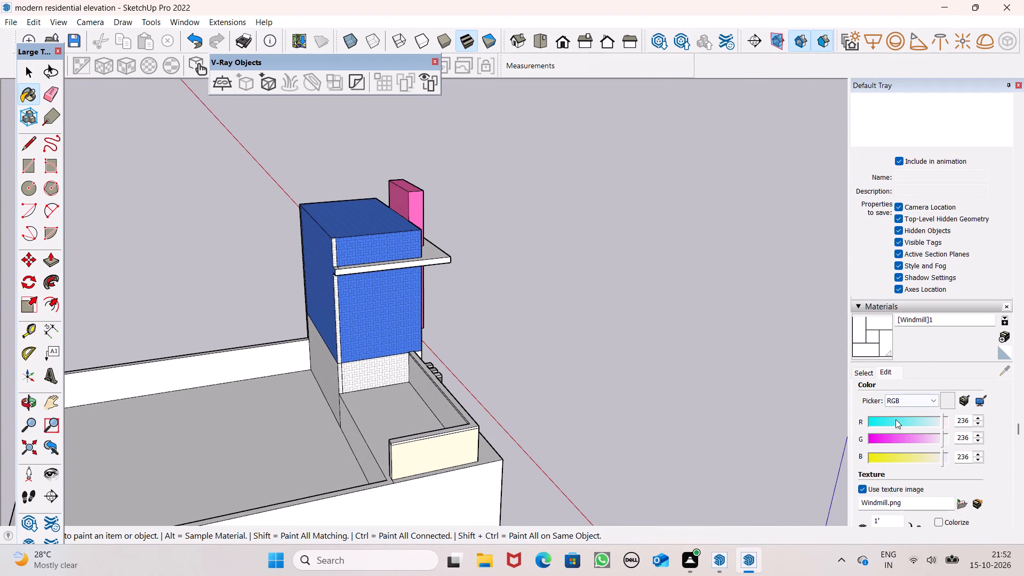
left_click_drag(875, 421, 886, 421)
left_click(893, 434)
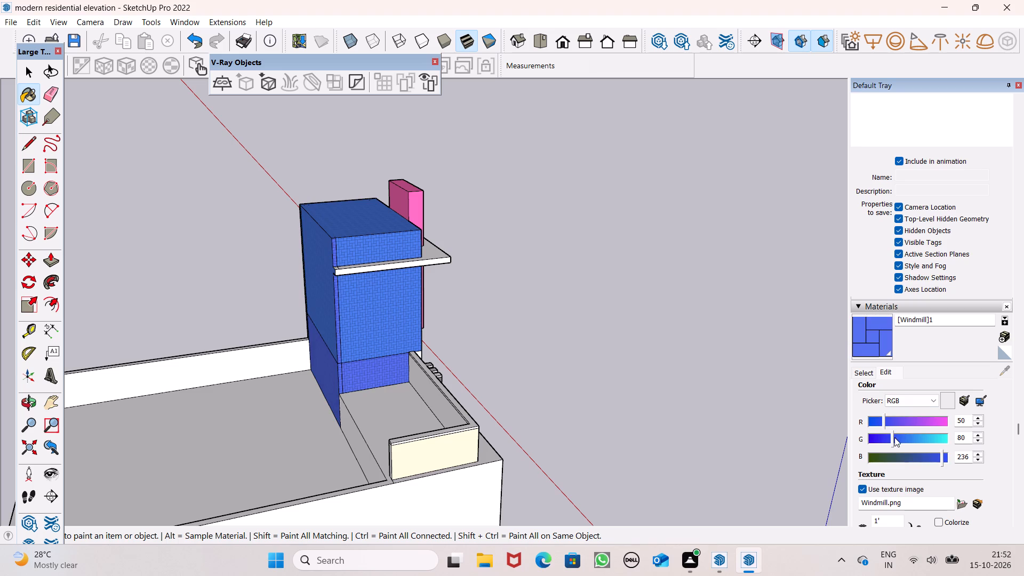
Draw a vertical line about 9" long where the projecting slab's end meets the tower corner.
middle_click_drag(369, 276, 635, 236)
scroll(571, 265, "up", 1)
middle_click_drag(570, 277, 743, 264)
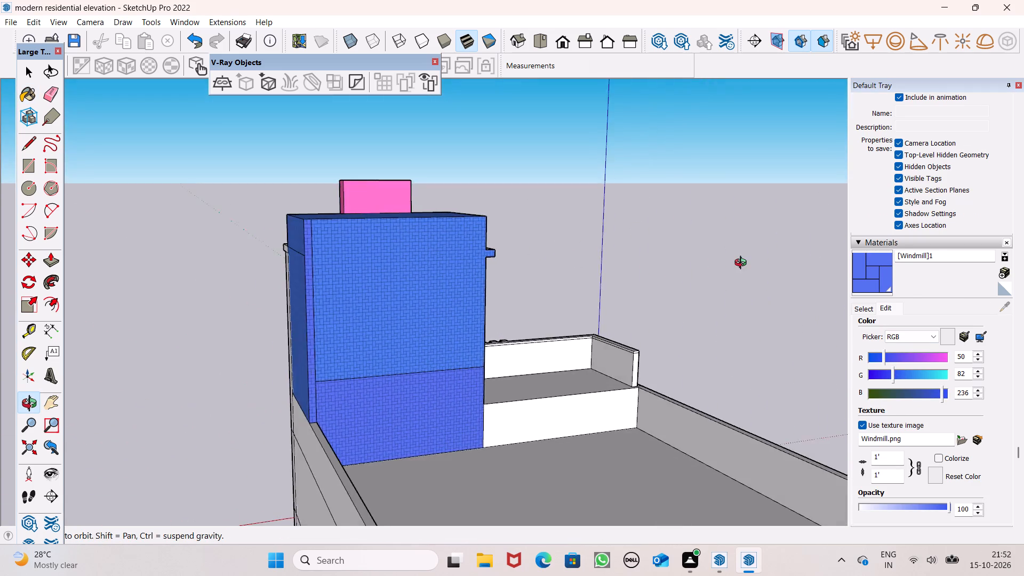
middle_click_drag(743, 264, 380, 343)
scroll(348, 287, "up", 8)
scroll(391, 274, "up", 4)
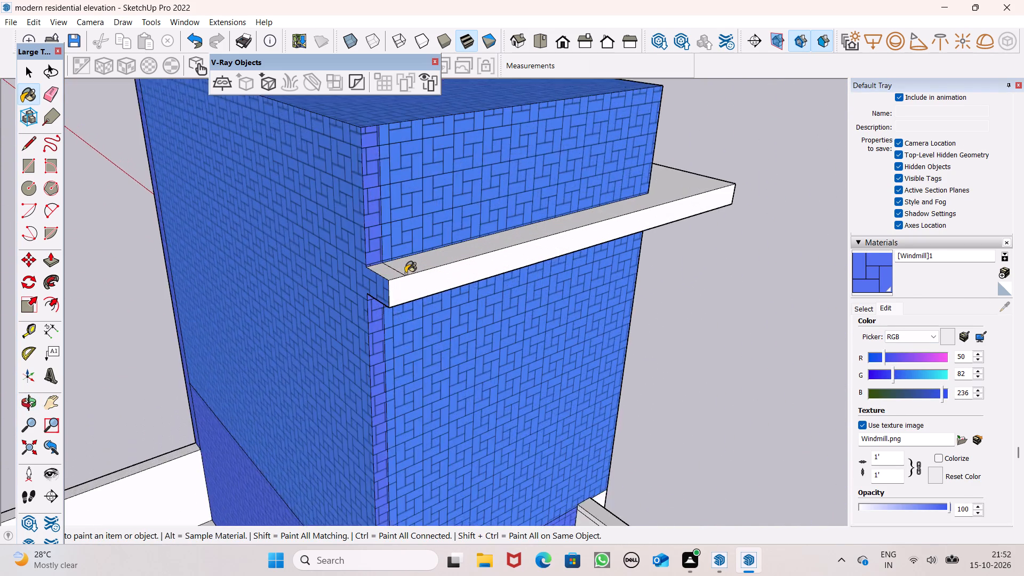
scroll(405, 273, "up", 4)
left_click(24, 150)
scroll(303, 315, "up", 4)
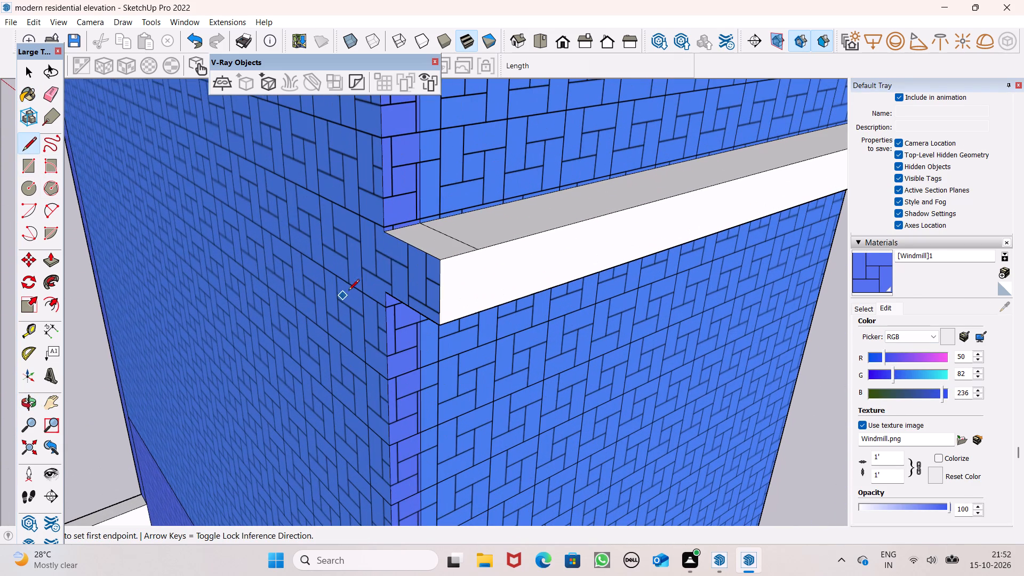
left_click(385, 233)
left_click(388, 296)
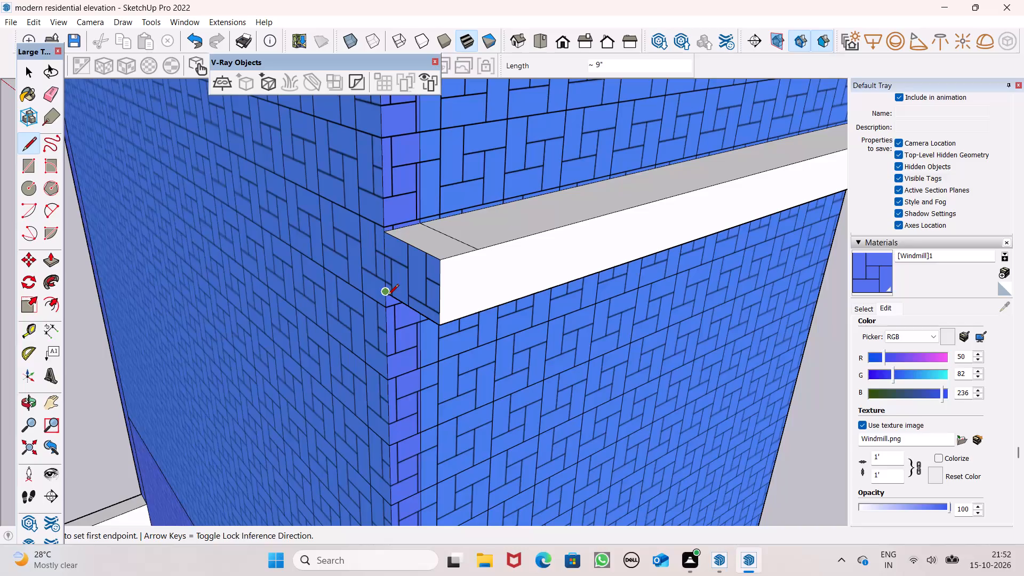
Erase the redundant edge line across the top face of the tower's projecting slab near its end.
left_click(54, 97)
scroll(485, 268, "up", 4)
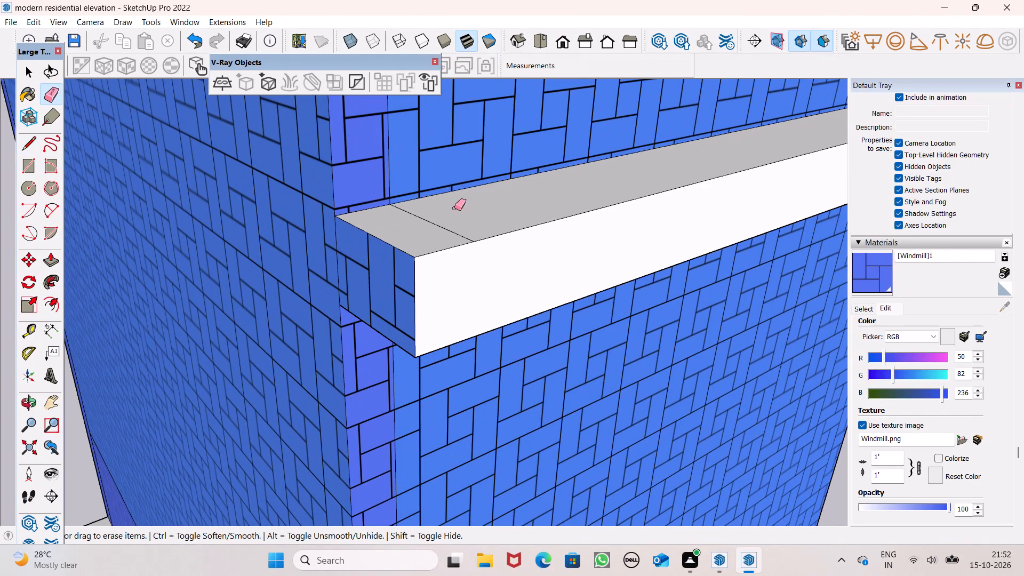
left_click_drag(449, 214, 438, 226)
scroll(465, 209, "down", 6)
middle_click_drag(468, 220, 423, 282)
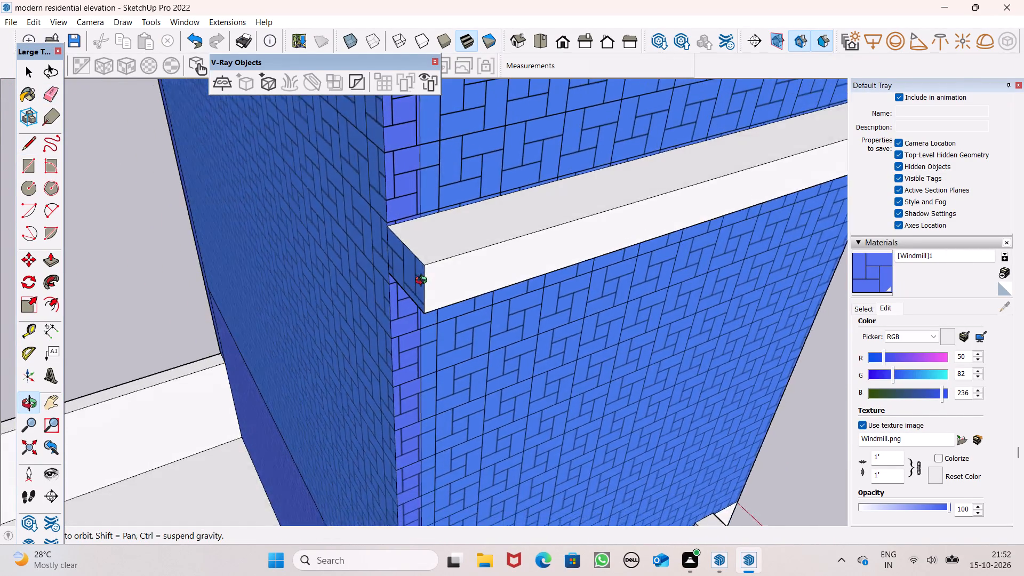
Erase the redundant edge lines separating the corner strip and lower band from the tower's rear Windmill wall.
middle_click_drag(423, 282, 395, 251)
scroll(404, 172, "up", 11)
left_click(423, 166)
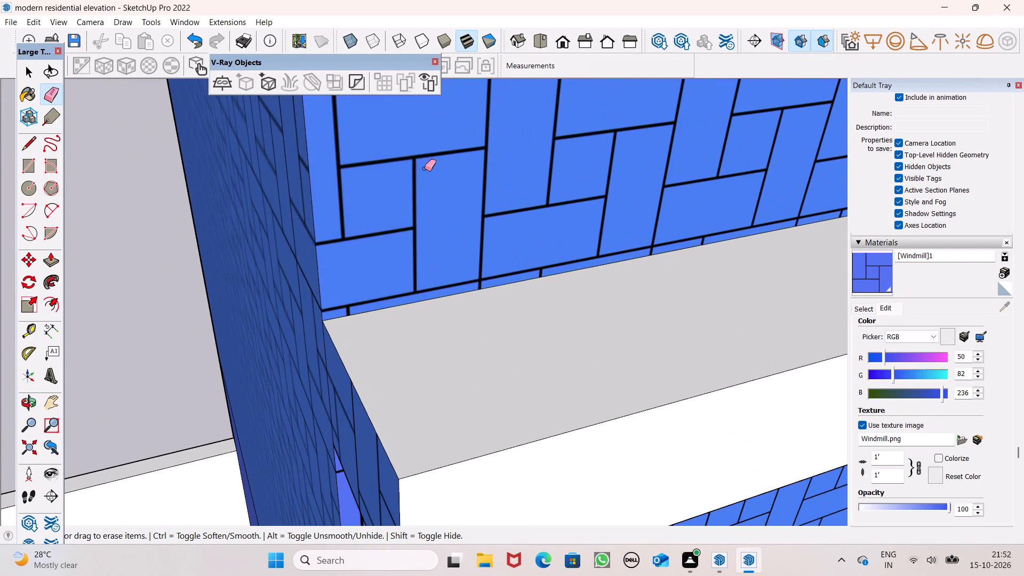
scroll(510, 215, "down", 6)
scroll(578, 279, "down", 15)
middle_click_drag(565, 277, 864, 205)
scroll(864, 205, "up", 1)
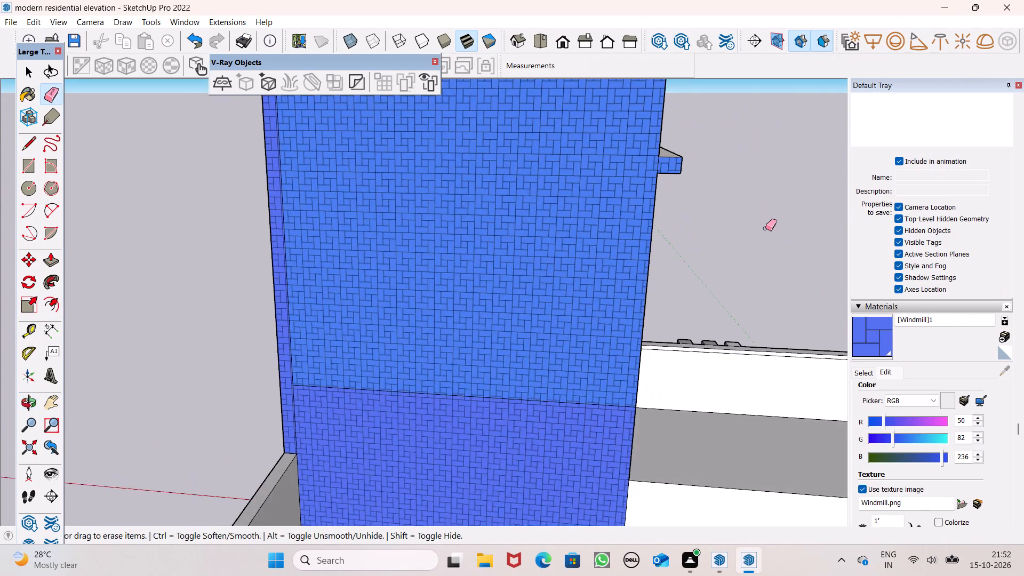
scroll(763, 234, "down", 5)
middle_click_drag(733, 275, 767, 266)
scroll(493, 181, "up", 7)
scroll(484, 380, "up", 4)
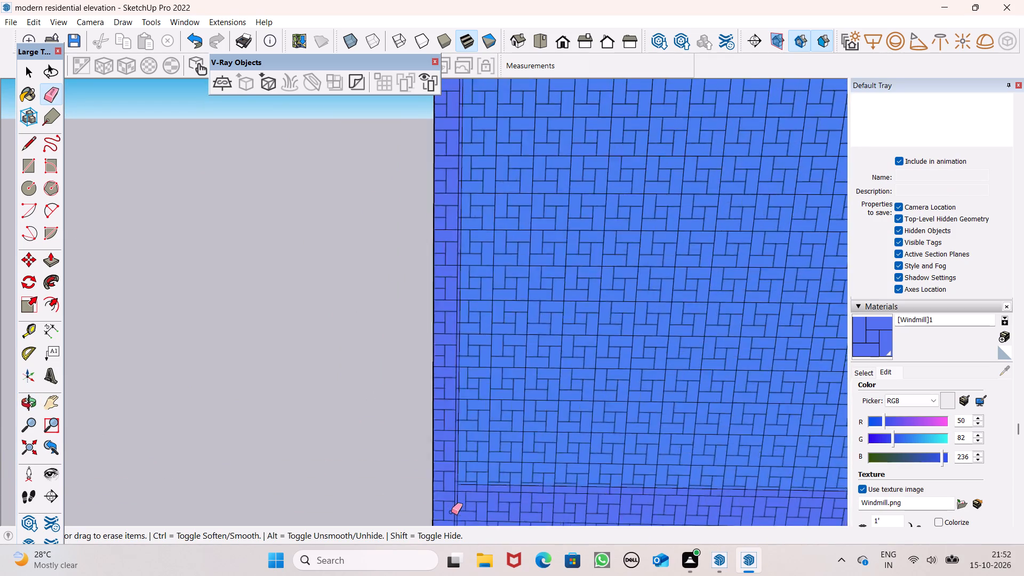
scroll(451, 512, "up", 2)
left_click_drag(449, 505, 462, 495)
left_click_drag(455, 468, 465, 468)
left_click_drag(478, 480, 481, 486)
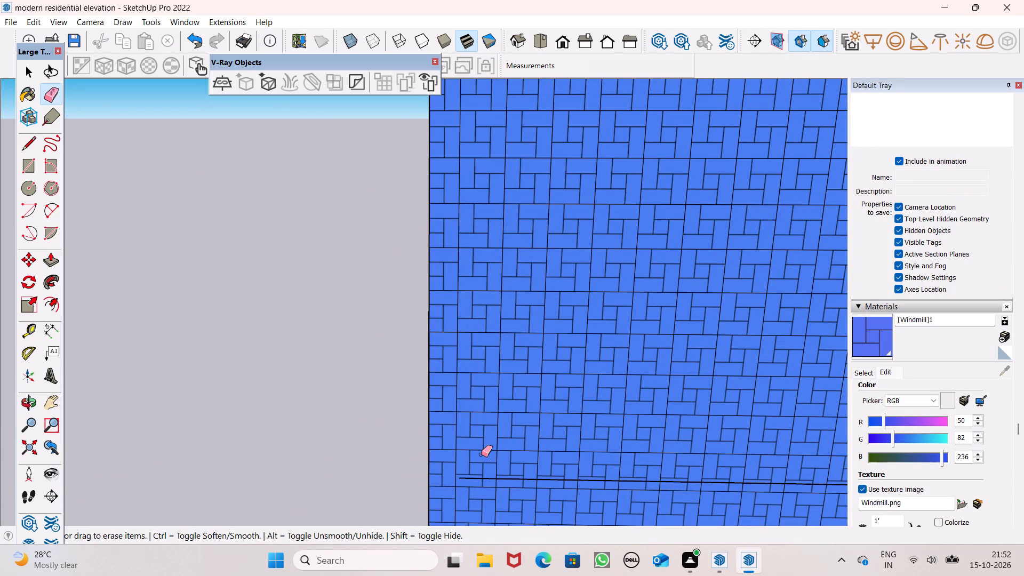
left_click_drag(482, 462, 479, 481)
Erase a leftover edge line on another side of the Windmill tower.
scroll(541, 396, "down", 14)
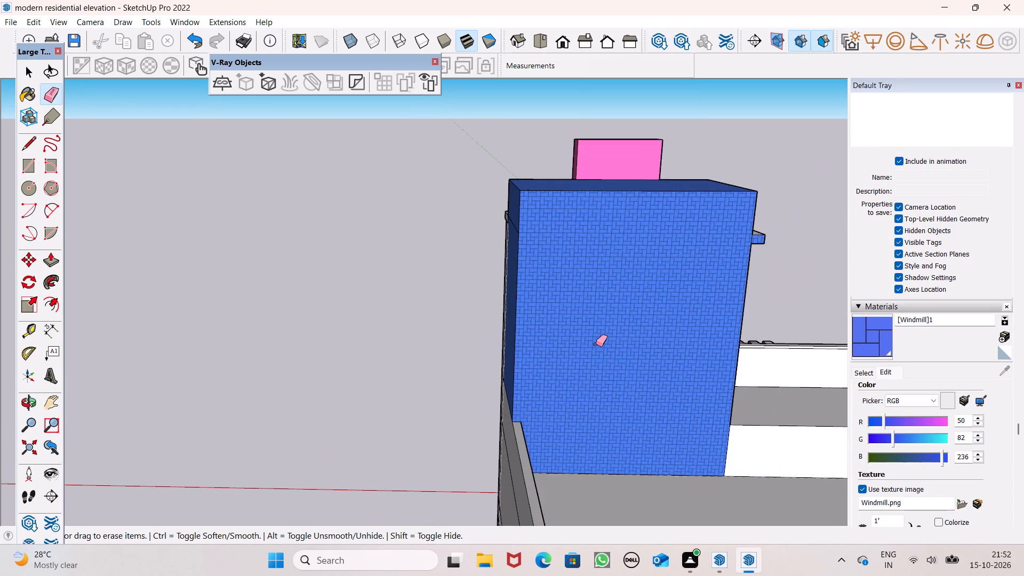
middle_click_drag(595, 346, 351, 345)
scroll(574, 486, "up", 7)
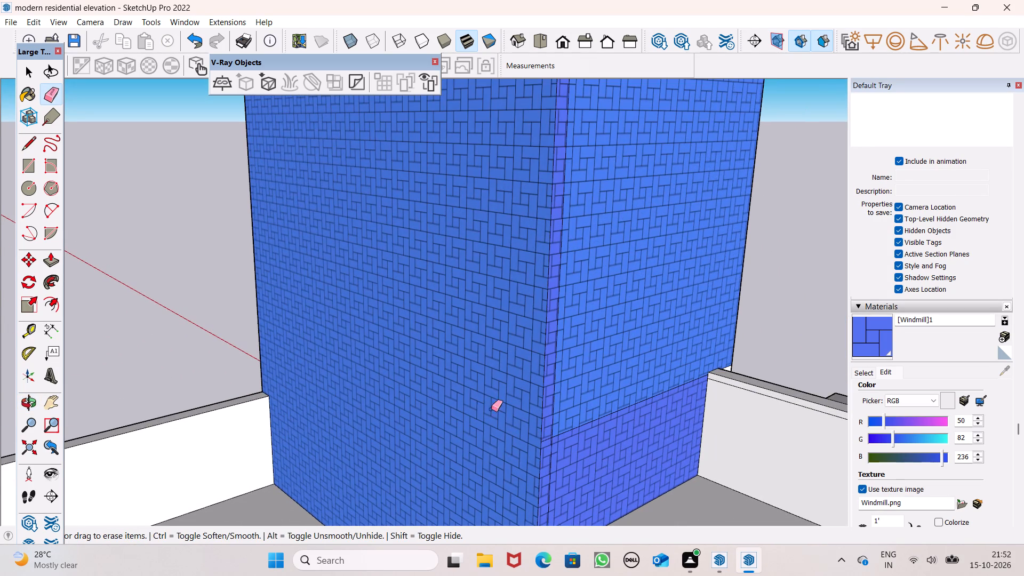
scroll(475, 399, "down", 5)
middle_click_drag(465, 403, 793, 350)
scroll(591, 298, "down", 4)
middle_click_drag(533, 341, 937, 389)
middle_click_drag(663, 329, 772, 452)
scroll(604, 366, "up", 14)
left_click_drag(537, 301, 539, 324)
Examine the tower and the whole house from the front and rear to check the facade finishes.
scroll(535, 313, "down", 7)
middle_click_drag(548, 365, 701, 307)
scroll(680, 294, "down", 6)
middle_click_drag(617, 325, 774, 246)
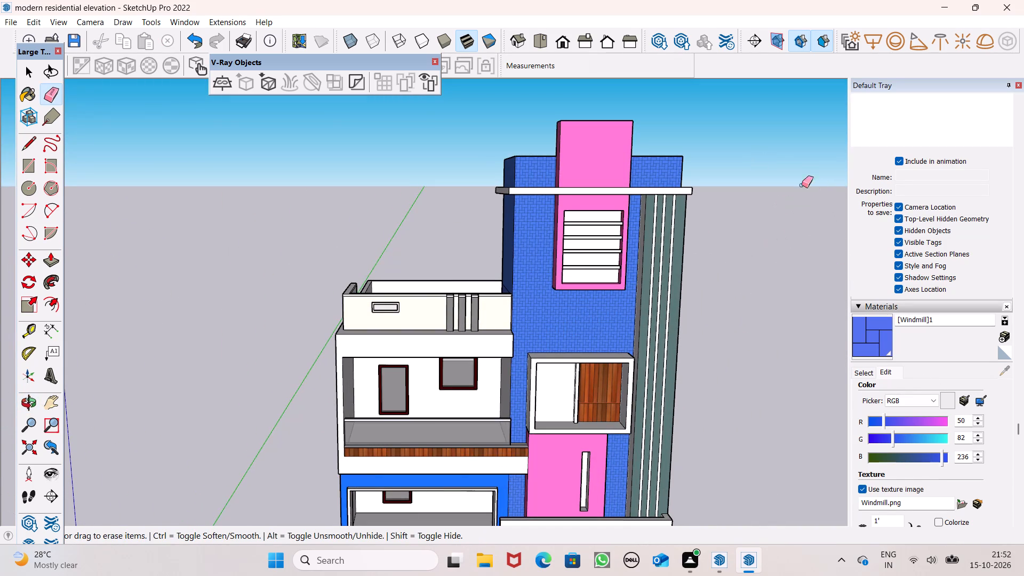
scroll(748, 159, "down", 1)
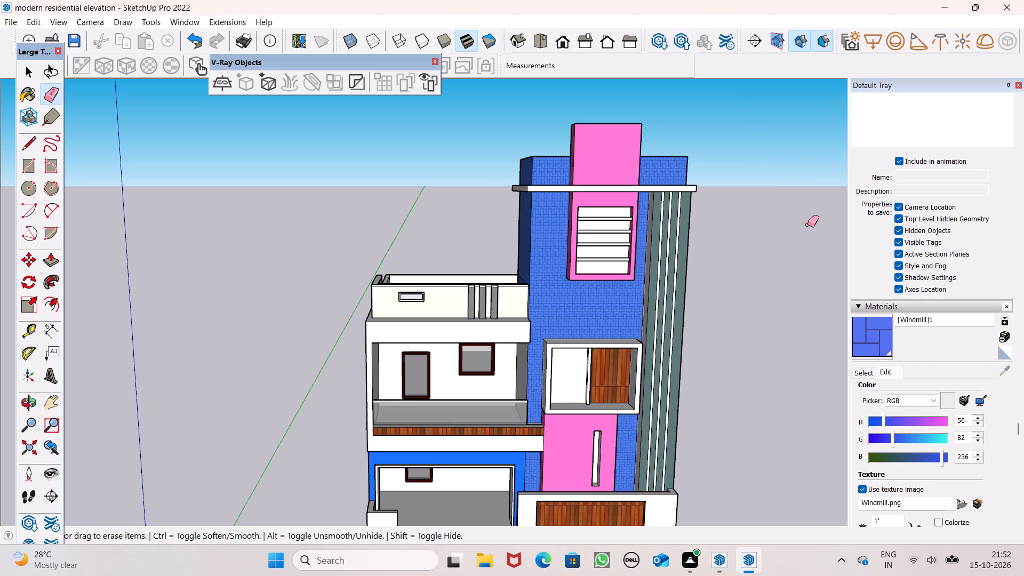
middle_click_drag(813, 224, 67, 259)
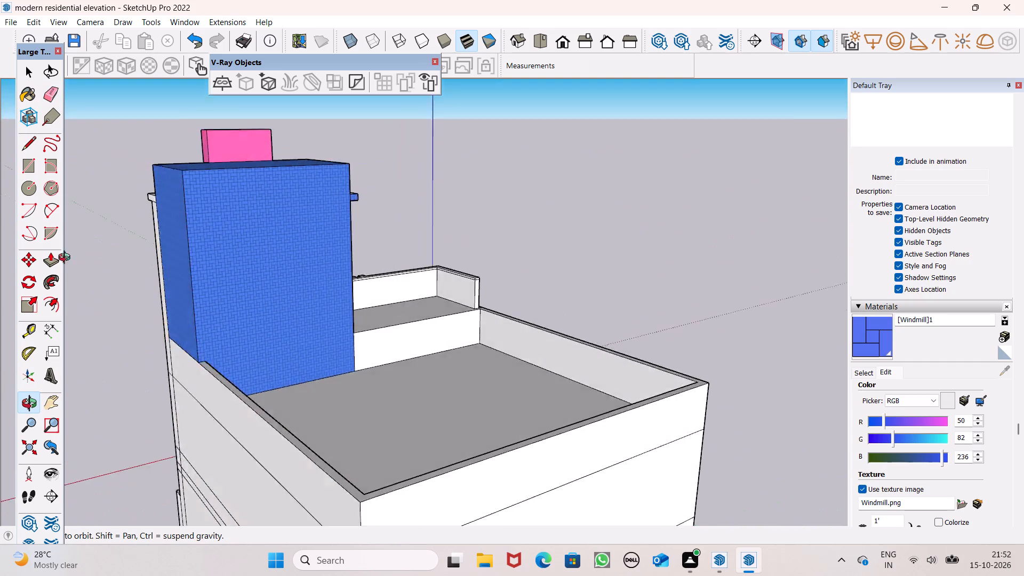
middle_click_drag(67, 259, 644, 217)
scroll(641, 179, "down", 4)
middle_click_drag(630, 260, 786, 243)
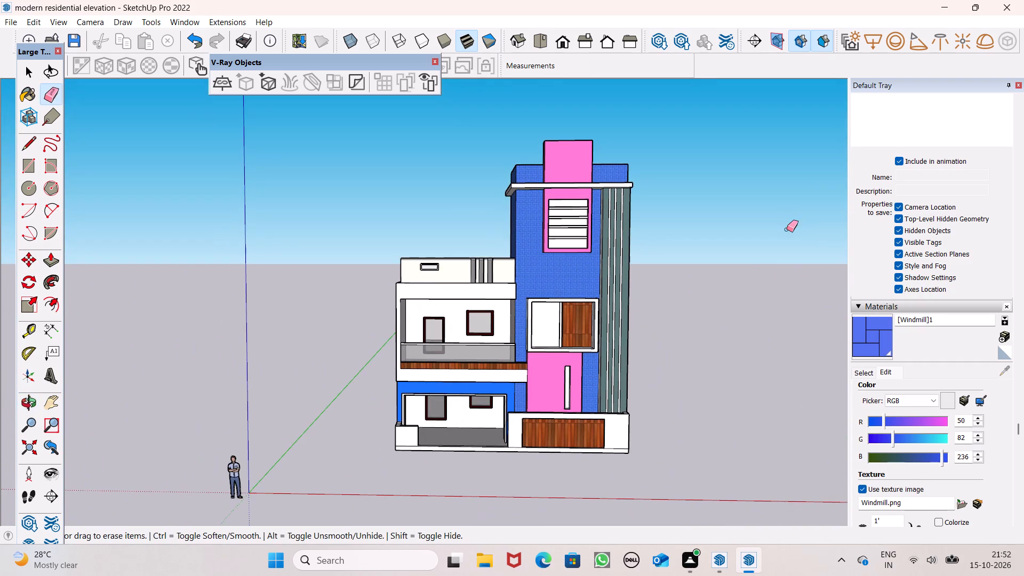
Apply Translucent Glass Sky Reflection from Glass and Mirrors to the pane beside the wood panel in the projecting frame.
left_click(864, 373)
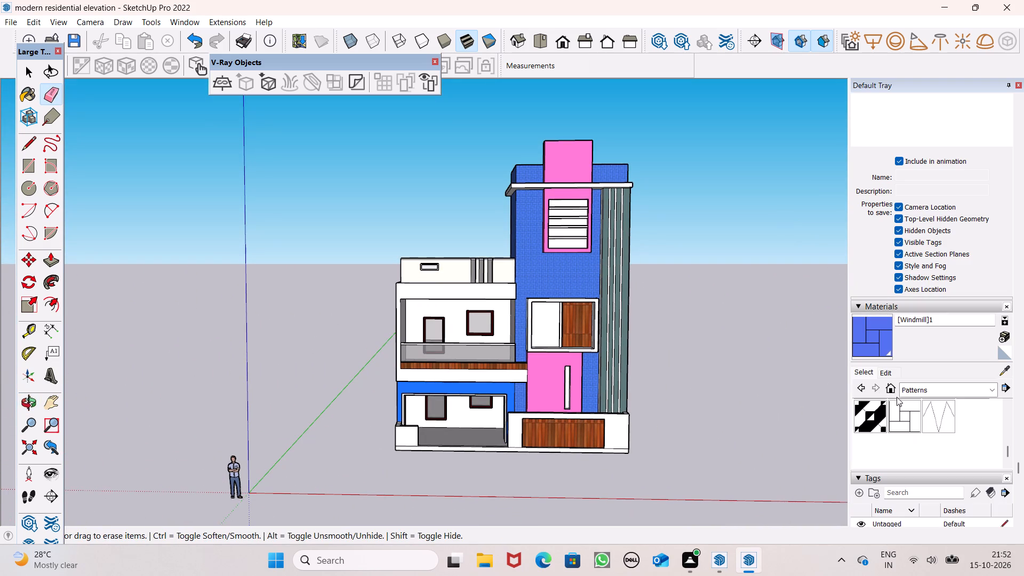
left_click(917, 391)
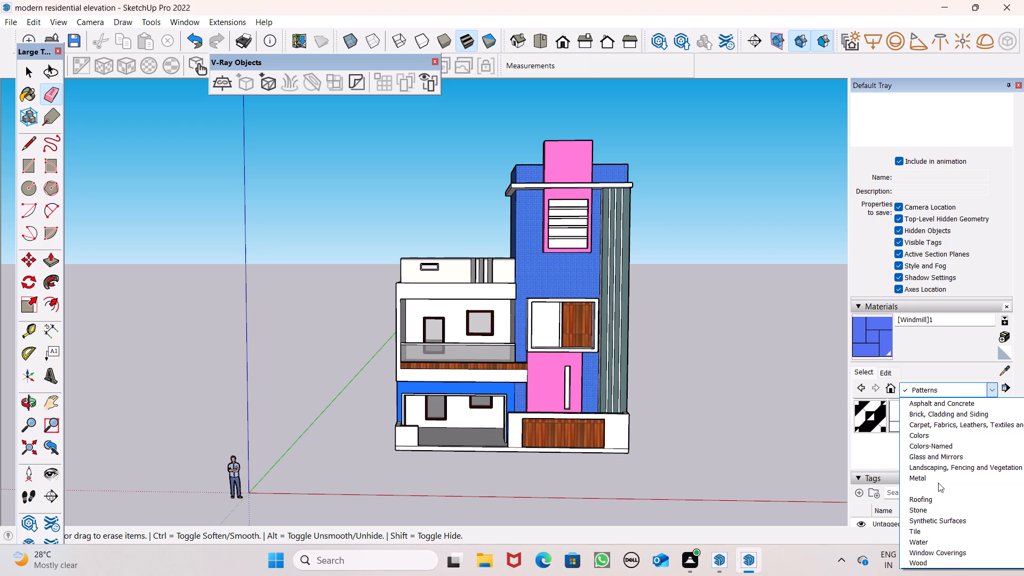
left_click(934, 454)
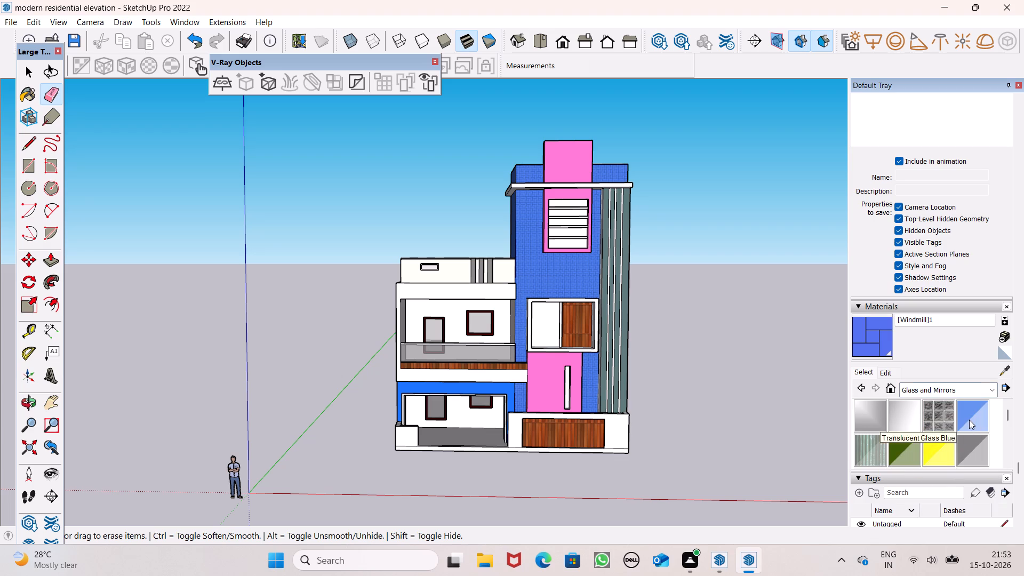
left_click(969, 419)
scroll(949, 449, "down", 3)
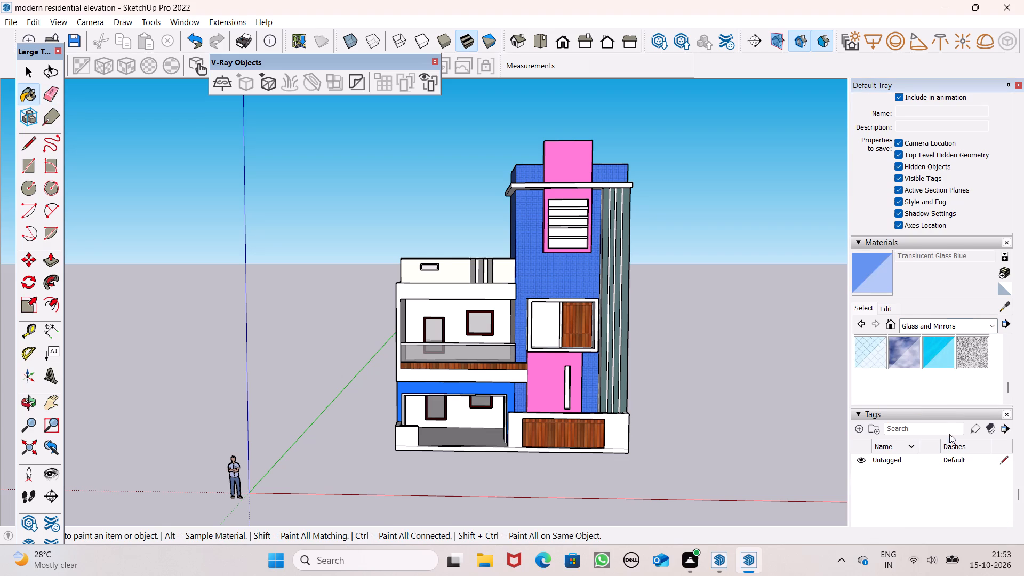
left_click(905, 364)
scroll(565, 237, "up", 5)
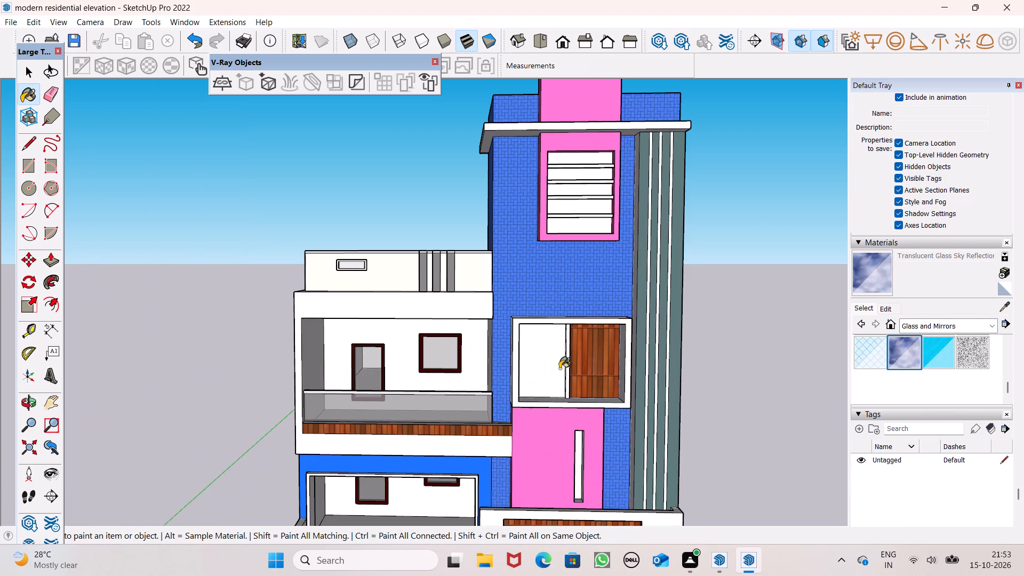
left_click(554, 357)
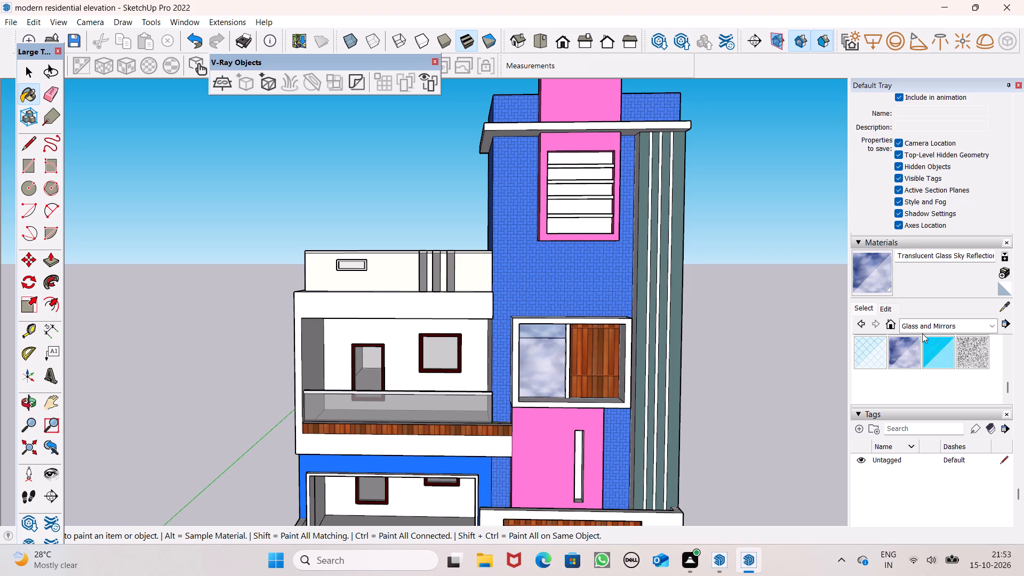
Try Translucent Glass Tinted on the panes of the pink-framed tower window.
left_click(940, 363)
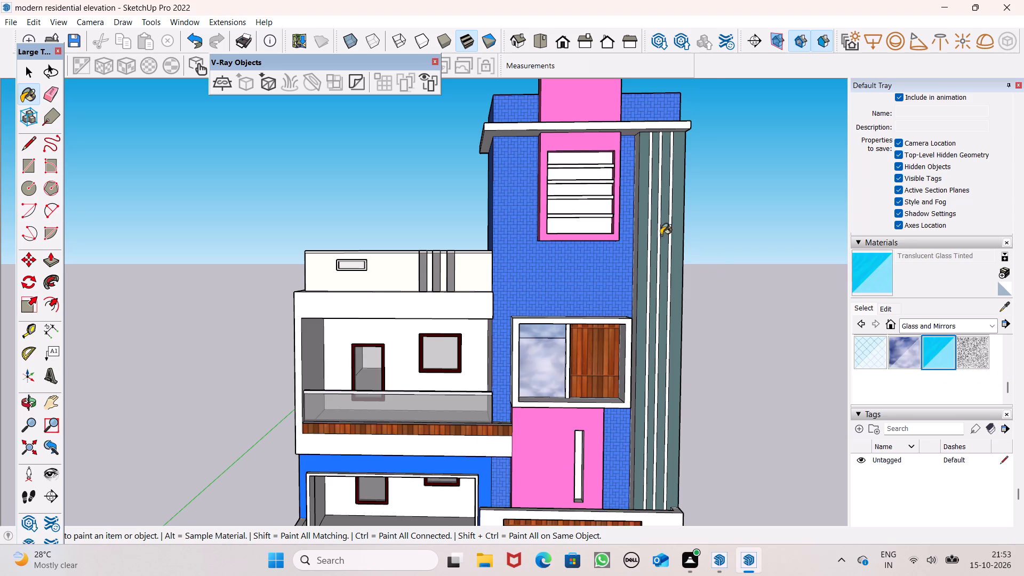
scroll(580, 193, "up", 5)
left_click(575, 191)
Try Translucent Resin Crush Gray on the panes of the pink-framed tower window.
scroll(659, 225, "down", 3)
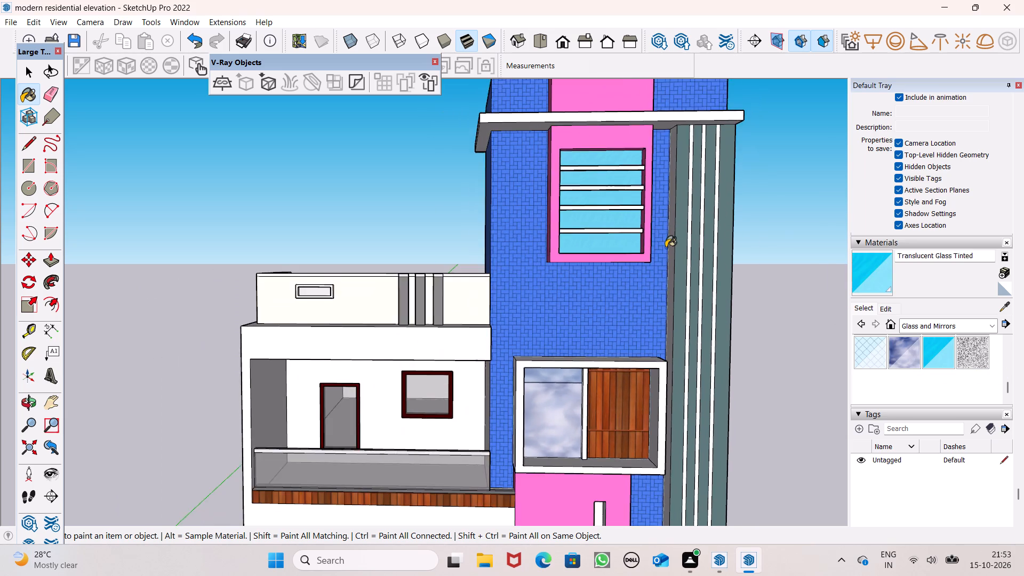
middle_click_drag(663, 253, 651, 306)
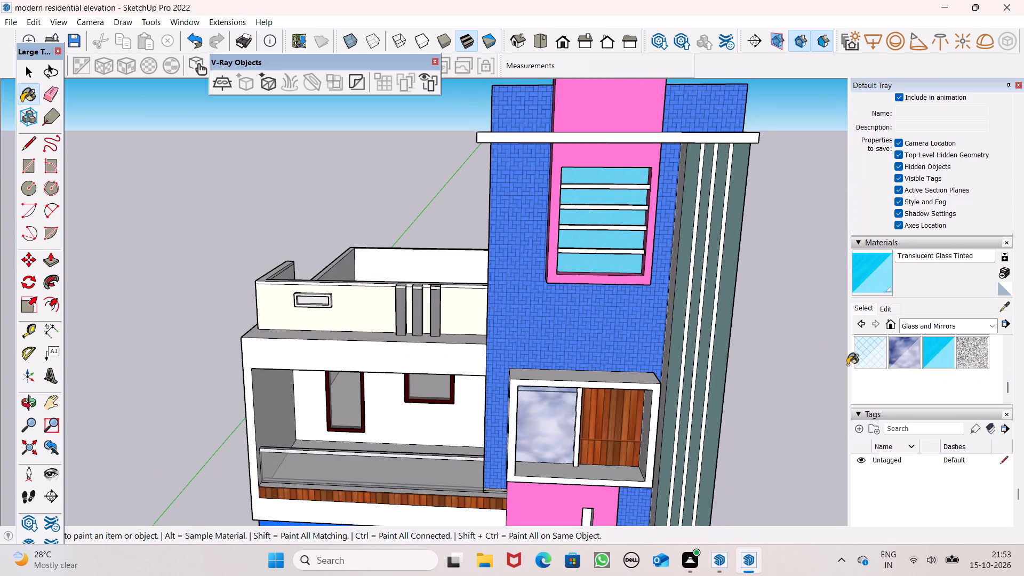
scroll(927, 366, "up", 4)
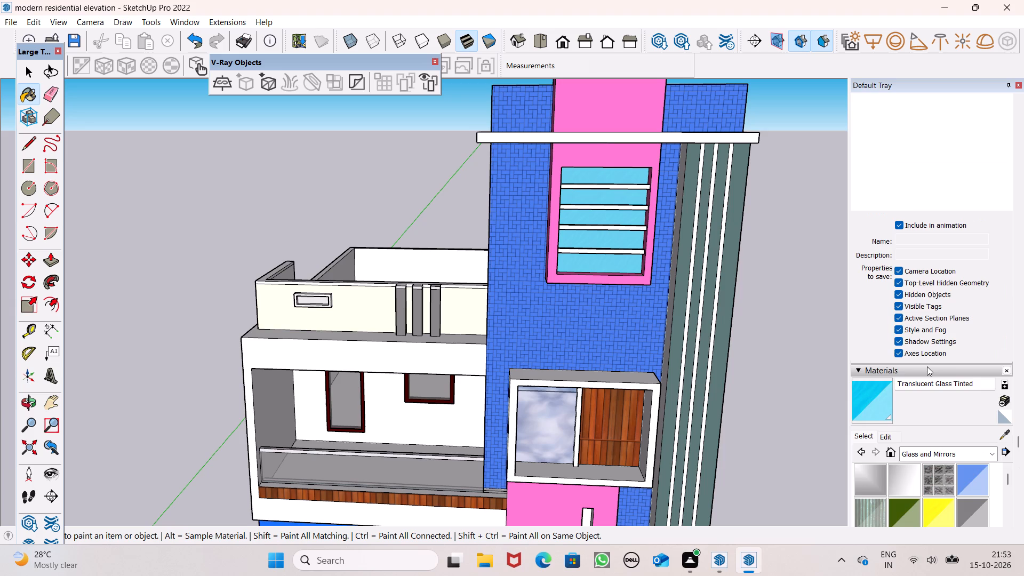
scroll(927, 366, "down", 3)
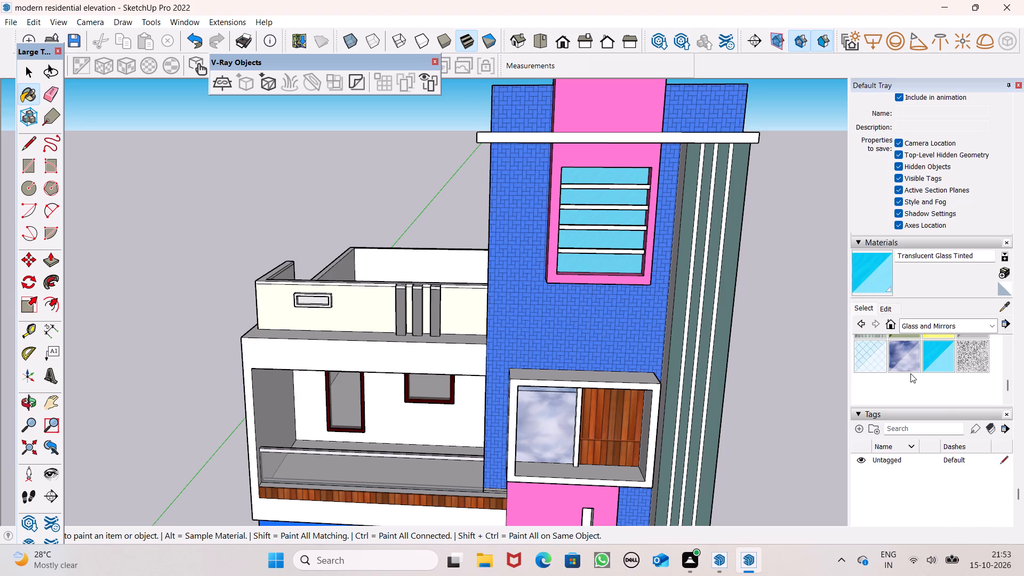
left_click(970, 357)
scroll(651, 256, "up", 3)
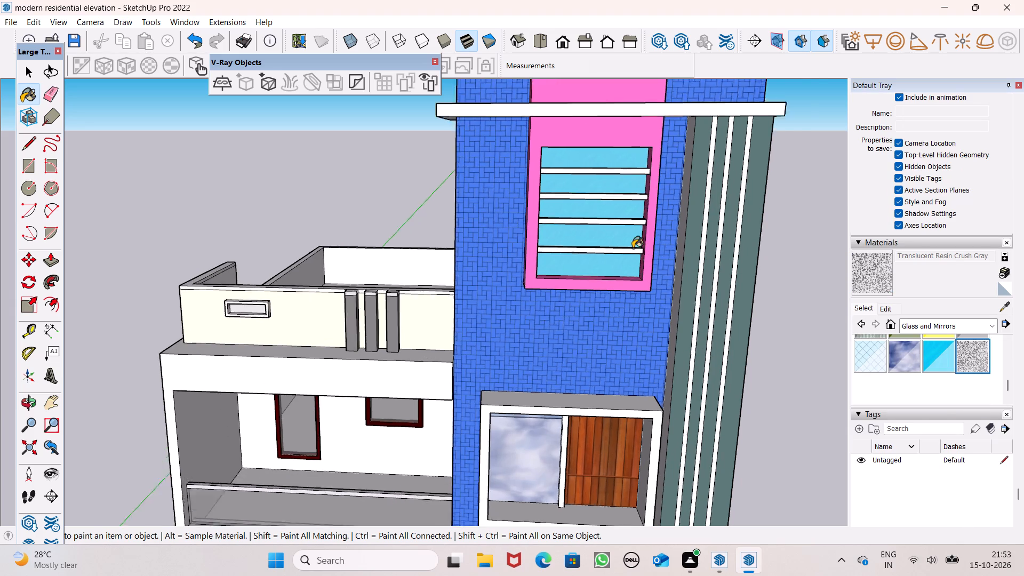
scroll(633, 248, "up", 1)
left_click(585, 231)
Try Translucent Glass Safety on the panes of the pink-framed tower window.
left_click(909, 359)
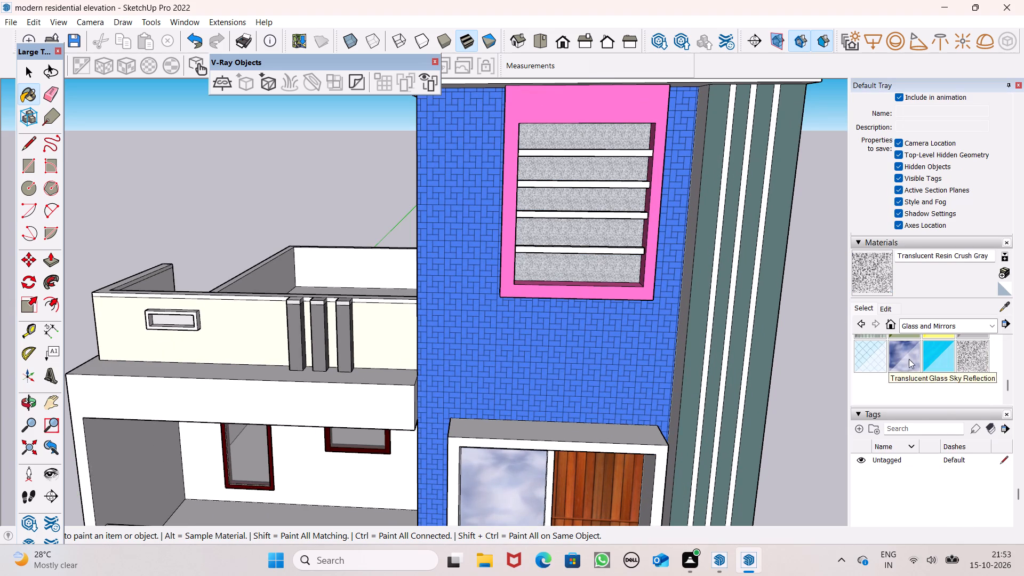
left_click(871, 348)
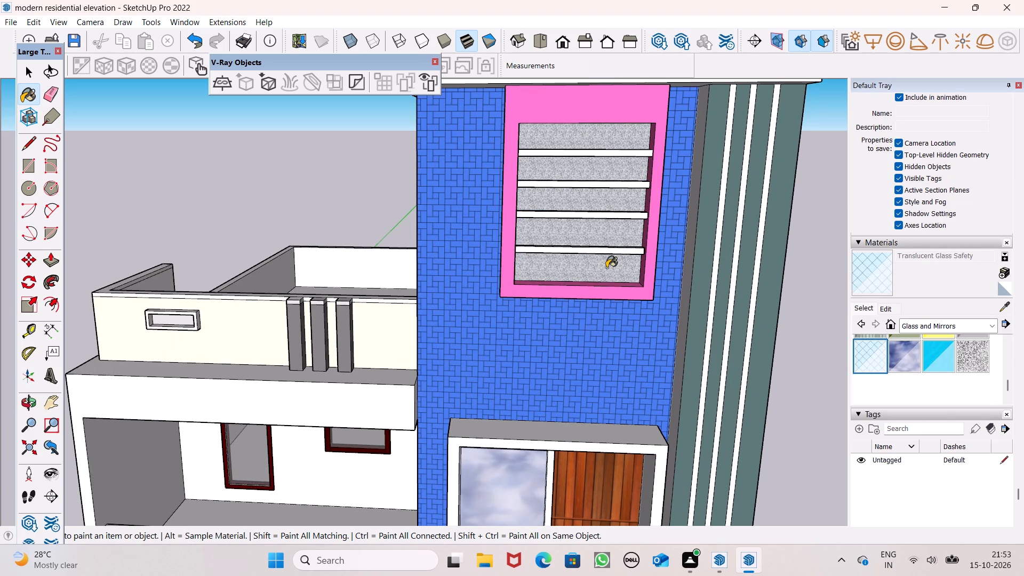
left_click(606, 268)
Apply Translucent Glass Sky Reflection to the panes of the pink-framed tower window.
left_click(912, 356)
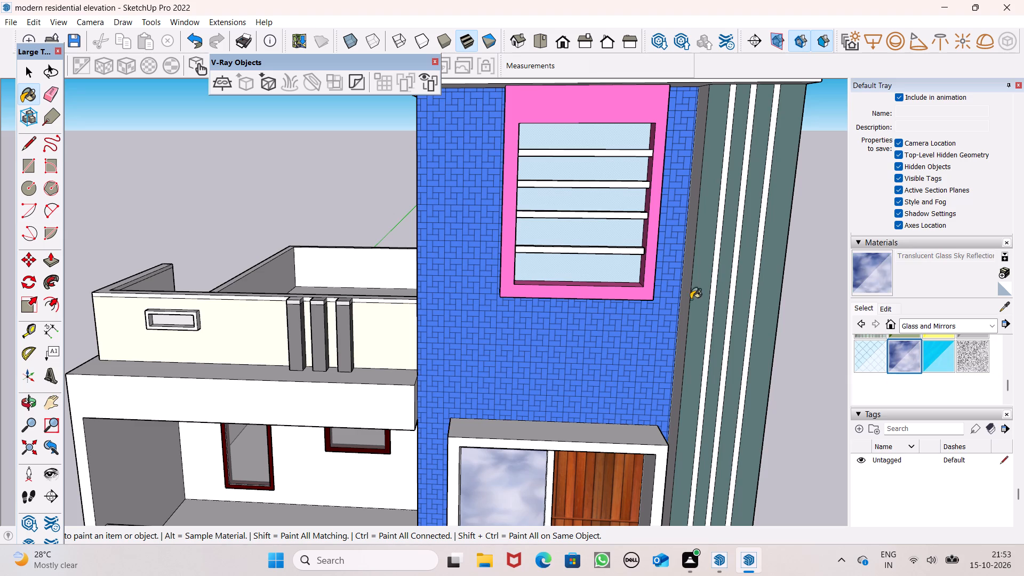
left_click(624, 275)
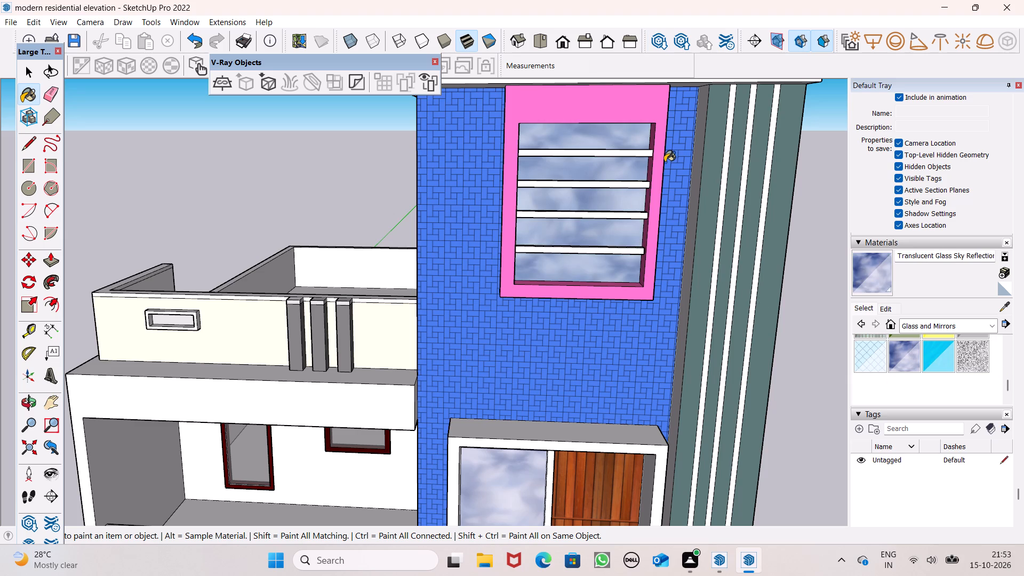
Paint the top, front and underside of the tower window's uppermost horizontal bar with dark red Color A08.
left_click(863, 305)
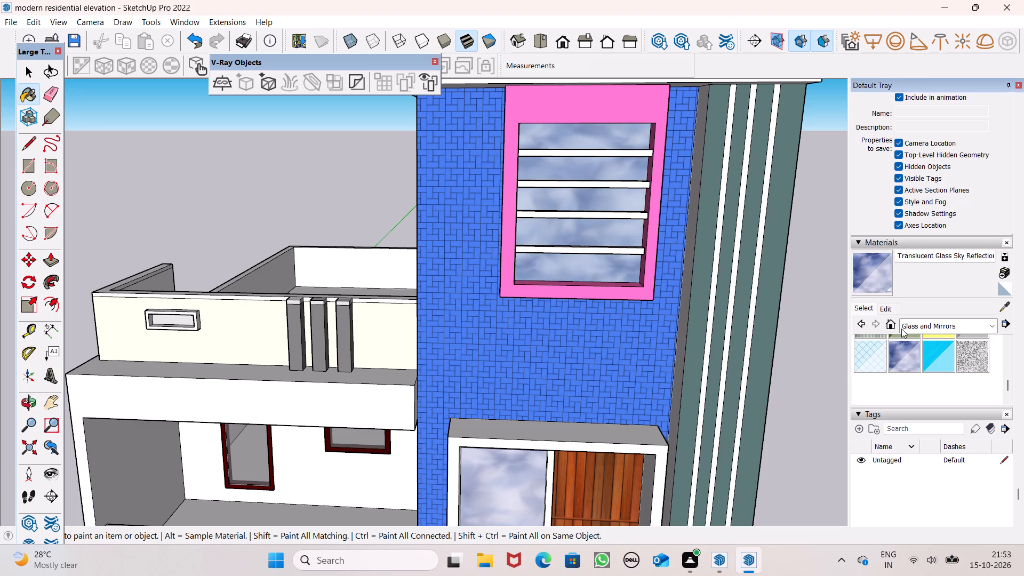
left_click(925, 330)
left_click(938, 372)
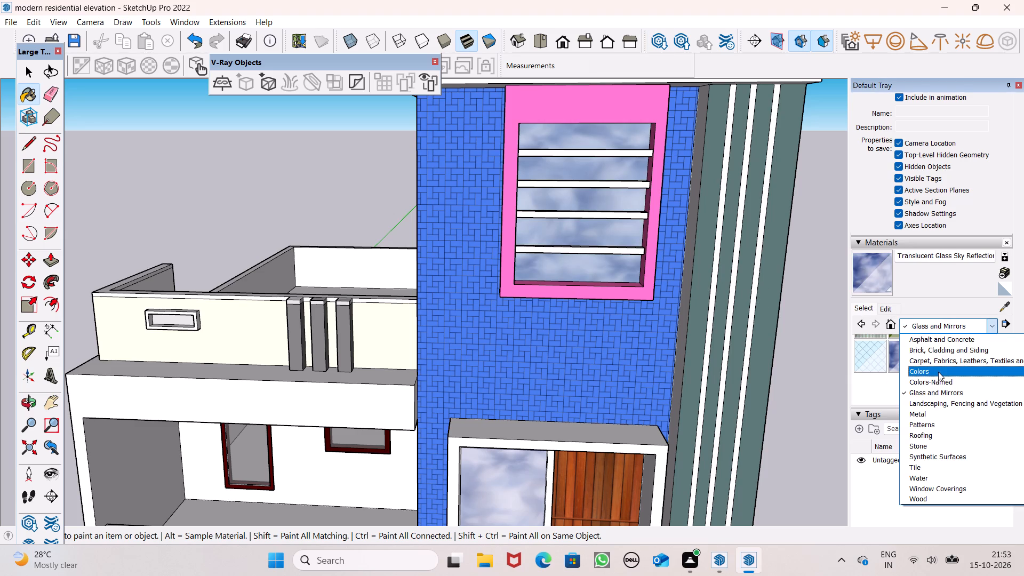
left_click(967, 388)
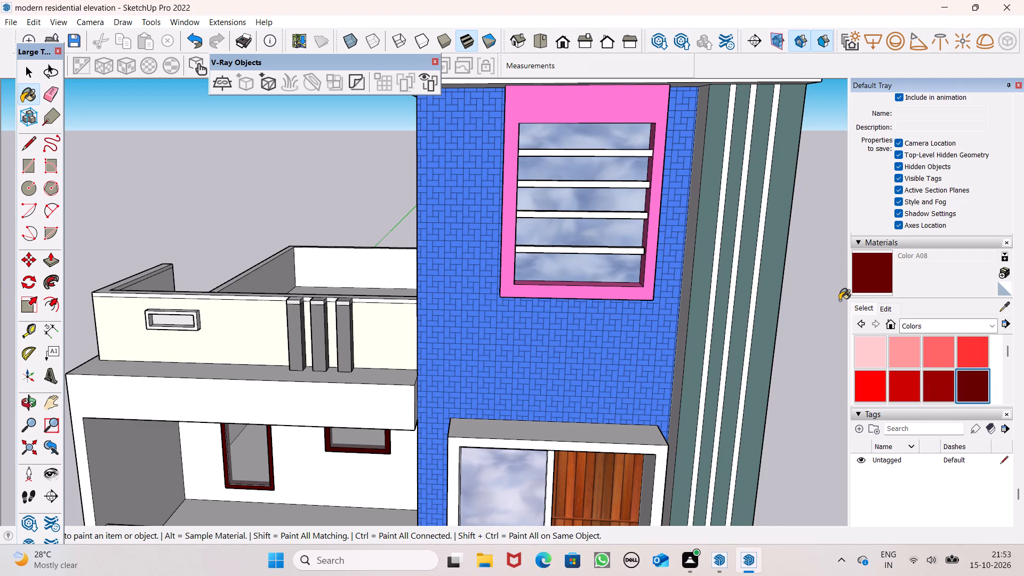
scroll(708, 261, "up", 2)
scroll(594, 220, "down", 4)
middle_click_drag(583, 246, 616, 348)
scroll(616, 349, "up", 6)
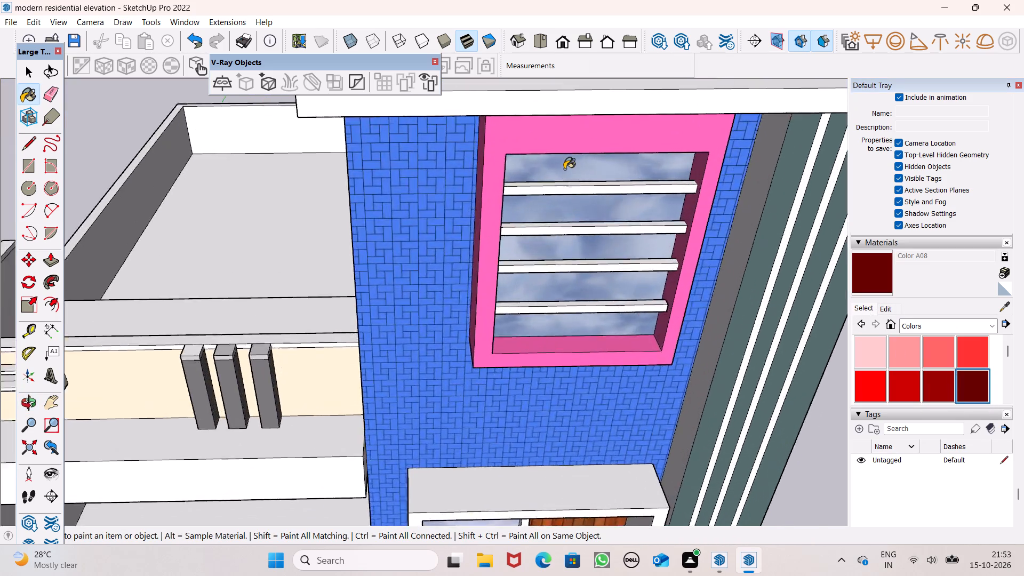
scroll(564, 169, "up", 9)
left_click_drag(556, 197, 556, 202)
left_click(556, 205)
scroll(571, 235, "up", 1)
middle_click_drag(571, 235, 571, 235)
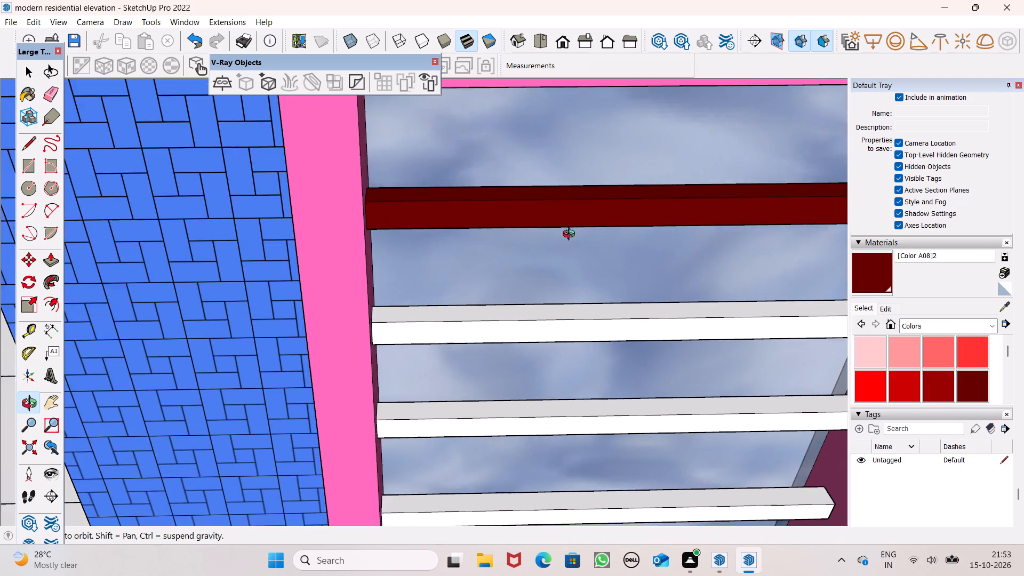
middle_click_drag(571, 235, 370, 56)
scroll(390, 139, "up", 5)
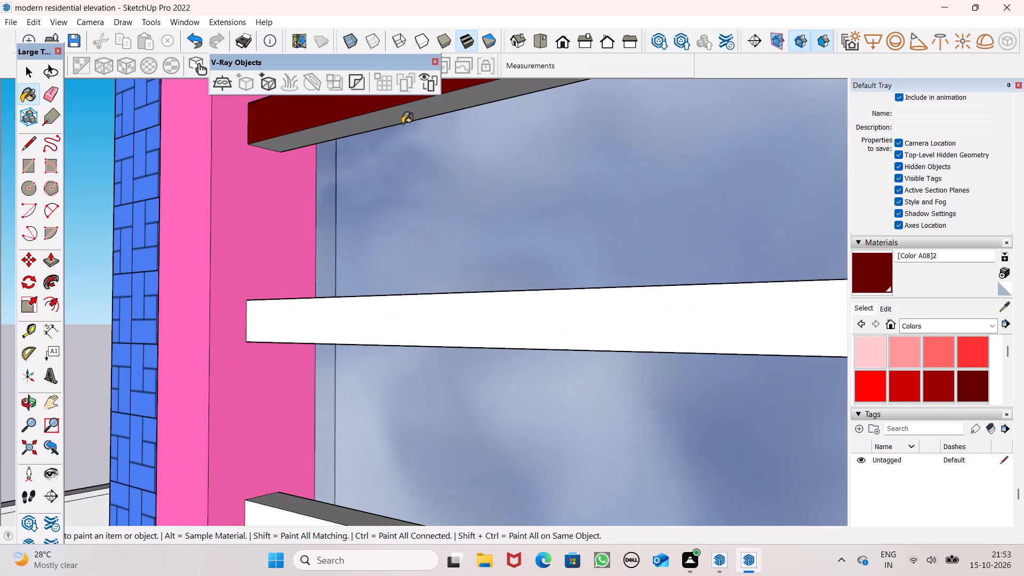
left_click(405, 117)
Paint the front, top and underside of the tower window's second horizontal bar with Color A08.
left_click(382, 306)
middle_click_drag(415, 317, 429, 397)
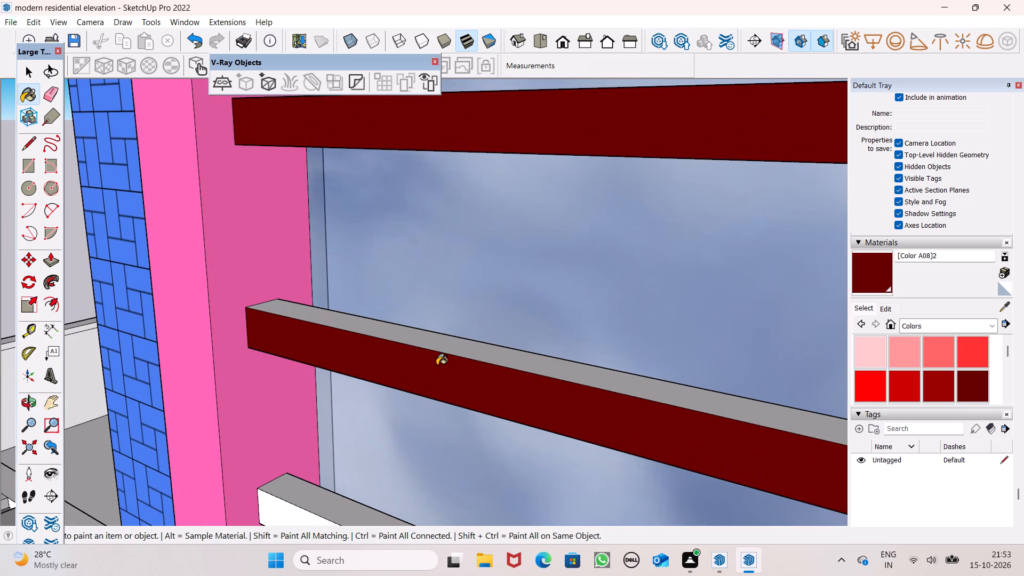
left_click(442, 345)
middle_click_drag(454, 389, 459, 140)
scroll(453, 389, "up", 1)
left_click(484, 206)
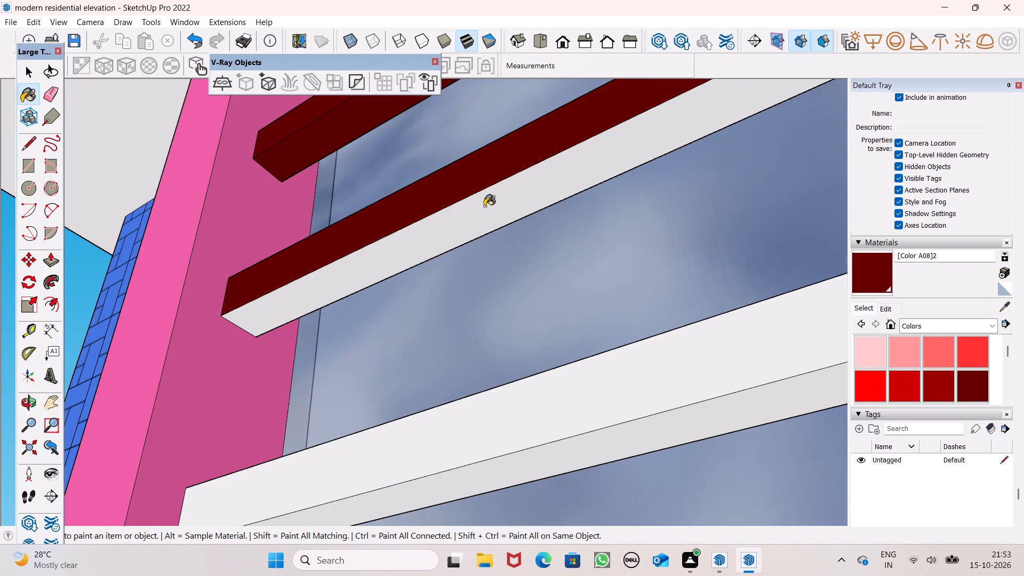
Paint the fronts and undersides of the tower window's third and fourth horizontal bars with dark red Color A08.
scroll(541, 220, "down", 5)
scroll(570, 338, "up", 5)
left_click(569, 294)
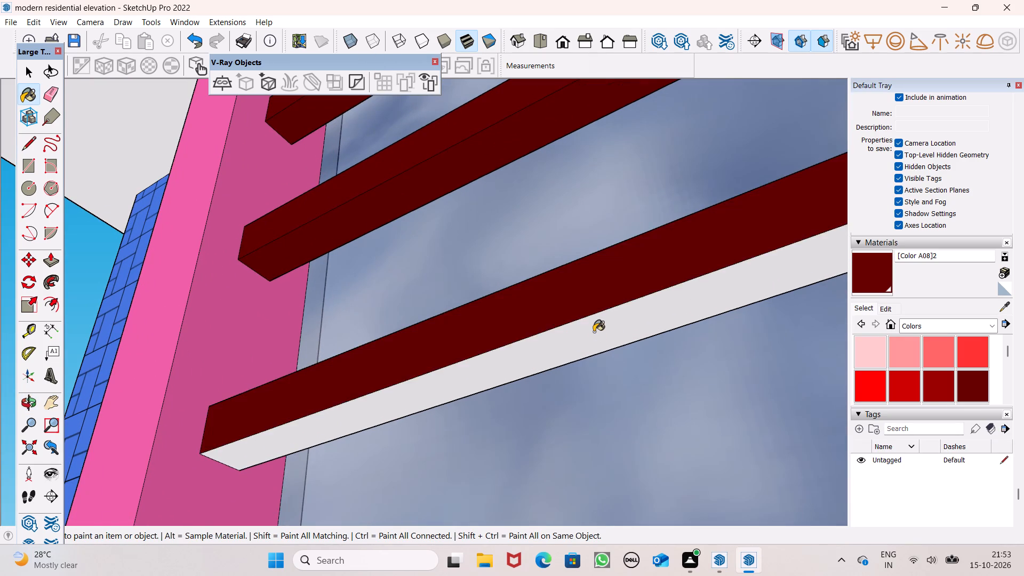
left_click(594, 327)
scroll(565, 258, "down", 5)
left_click(596, 492)
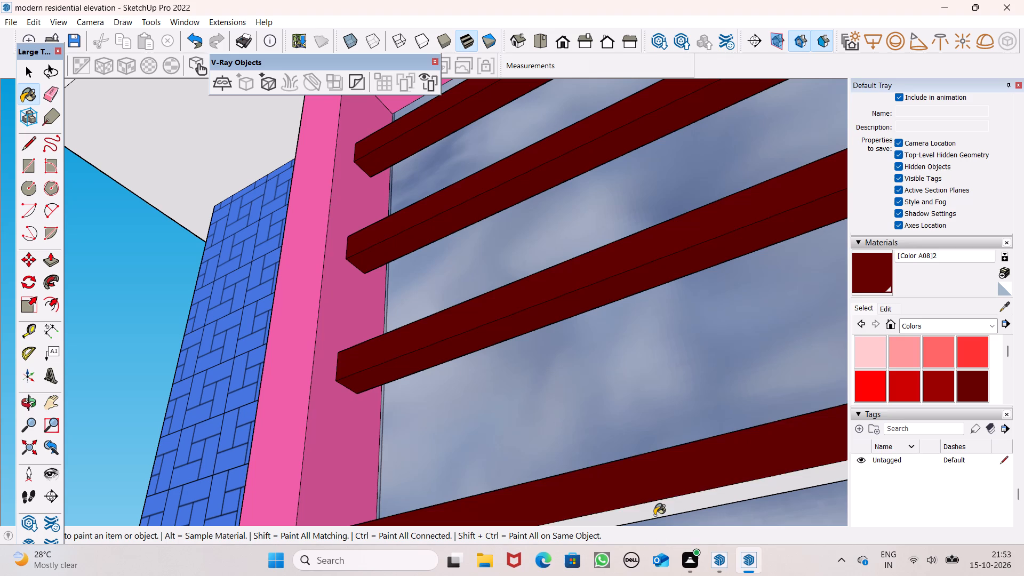
left_click(654, 514)
Paint the top faces of the tower window's third and fourth horizontal bars with Color A08.
scroll(617, 353, "down", 5)
middle_click_drag(615, 341, 758, 510)
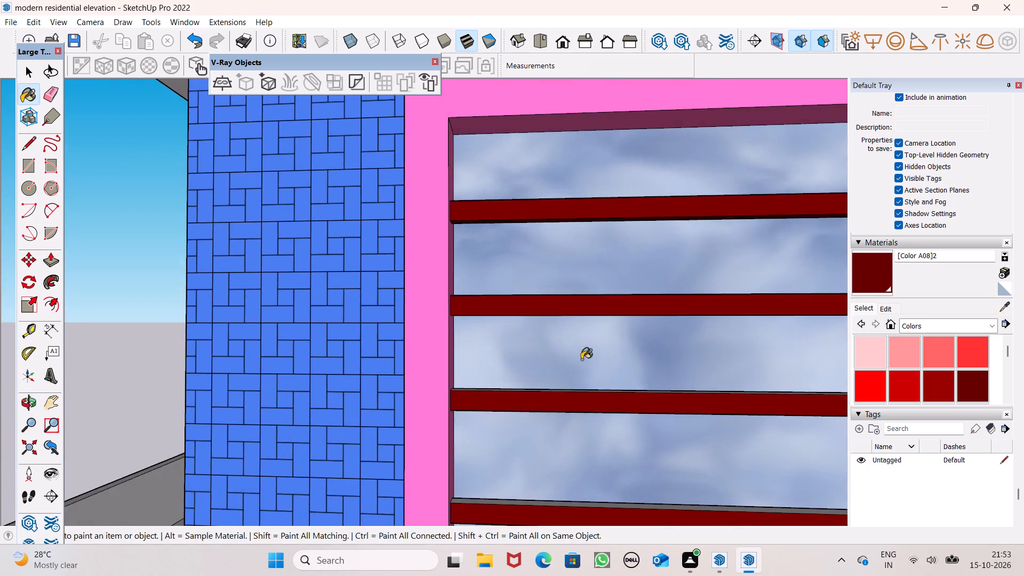
middle_click_drag(581, 361, 570, 469)
scroll(549, 398, "up", 4)
left_click(548, 413)
scroll(546, 404, "down", 7)
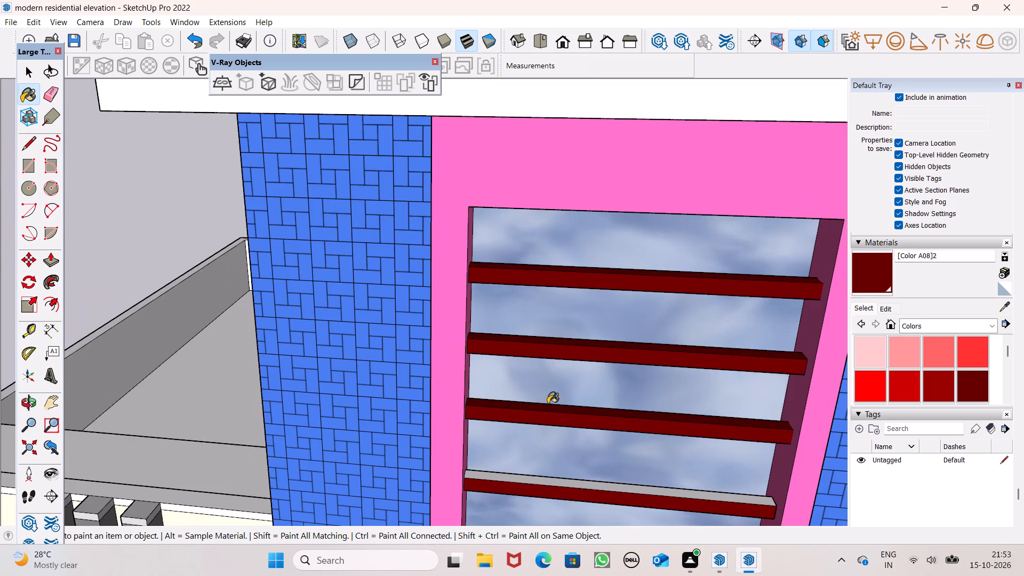
middle_click_drag(560, 514, 543, 540)
scroll(538, 514, "up", 5)
left_click(515, 486)
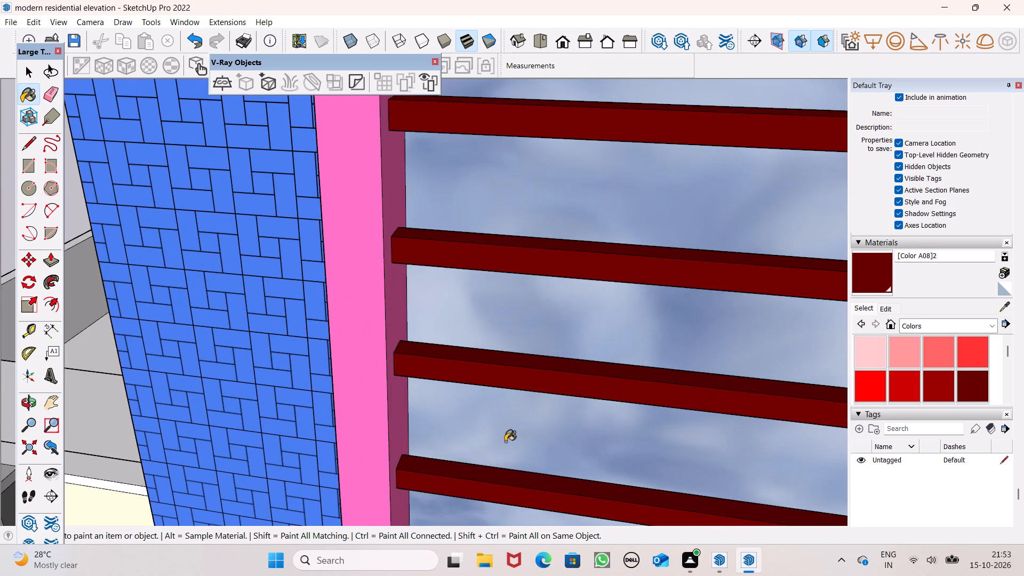
Paint the glass-facing back faces of the tower window's upper three horizontal bars with Color A08.
scroll(505, 441, "down", 13)
middle_click_drag(614, 496, 478, 467)
scroll(445, 407, "up", 8)
scroll(510, 330, "up", 8)
middle_click_drag(569, 358, 417, 376)
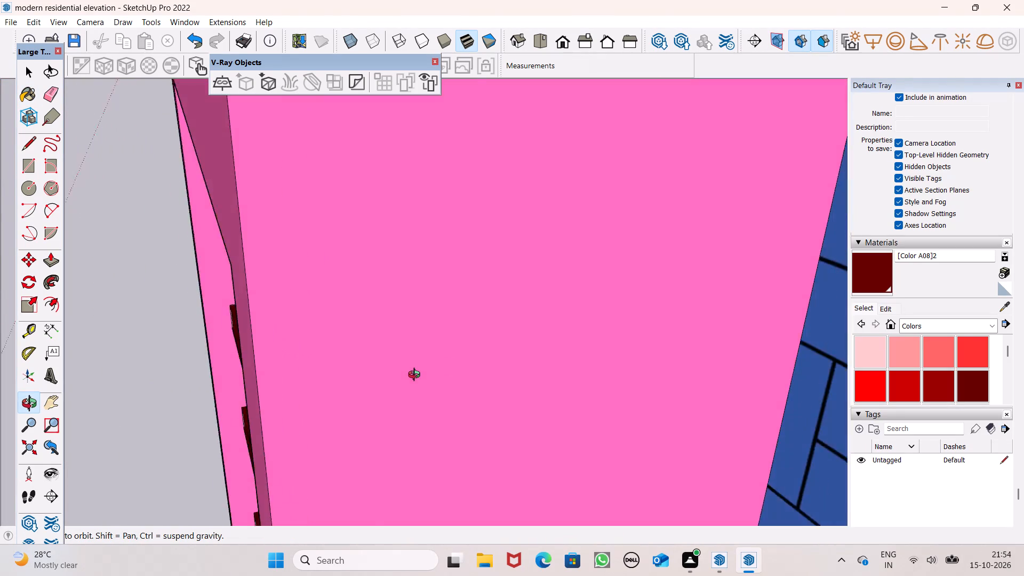
middle_click_drag(417, 376, 462, 365)
scroll(344, 304, "up", 8)
middle_click_drag(393, 387, 249, 394)
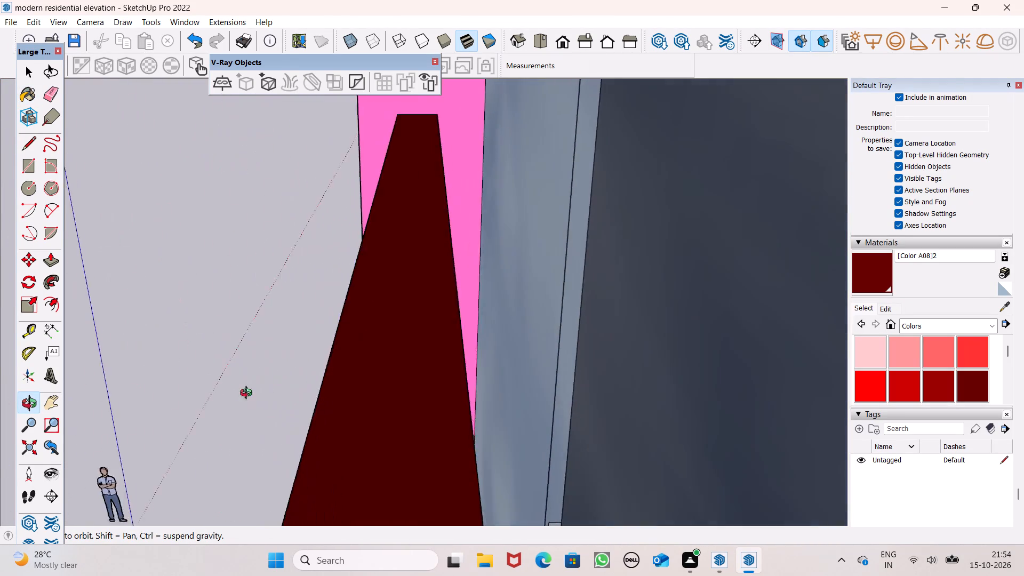
middle_click_drag(249, 394, 166, 387)
left_click(486, 396)
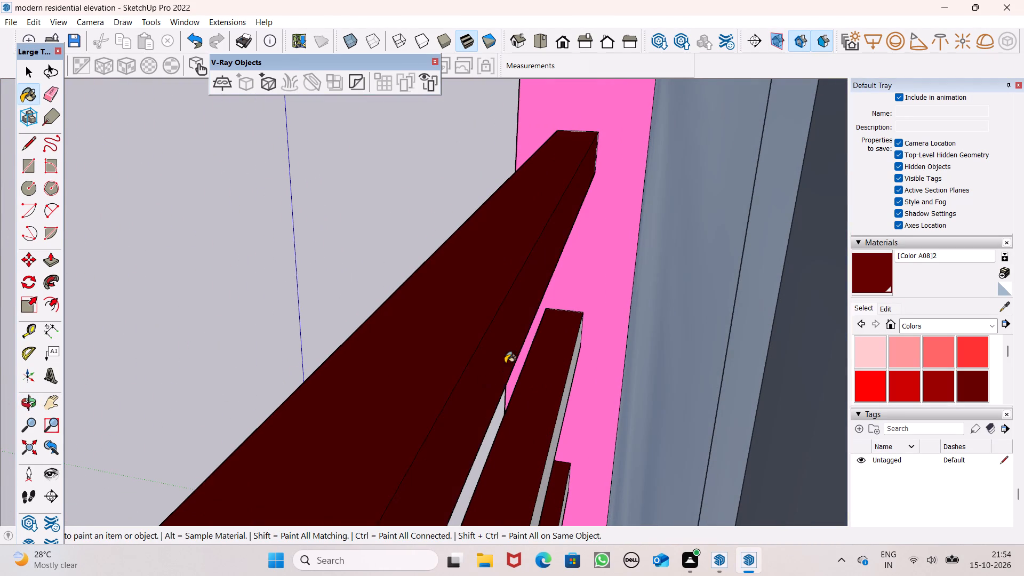
scroll(505, 342, "down", 5)
middle_click_drag(447, 420, 579, 436)
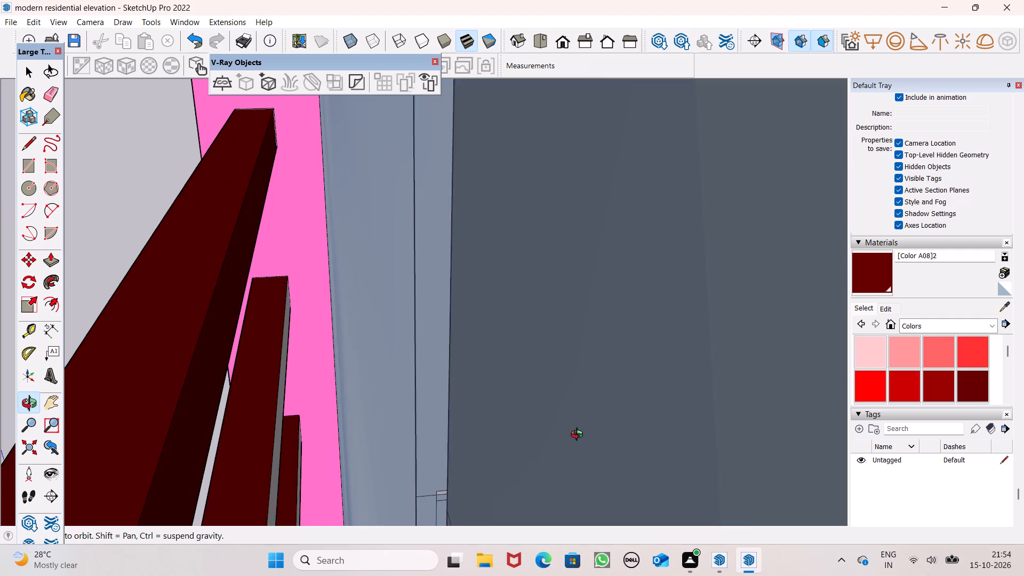
middle_click_drag(579, 436, 580, 436)
scroll(366, 473, "up", 7)
left_click(196, 448)
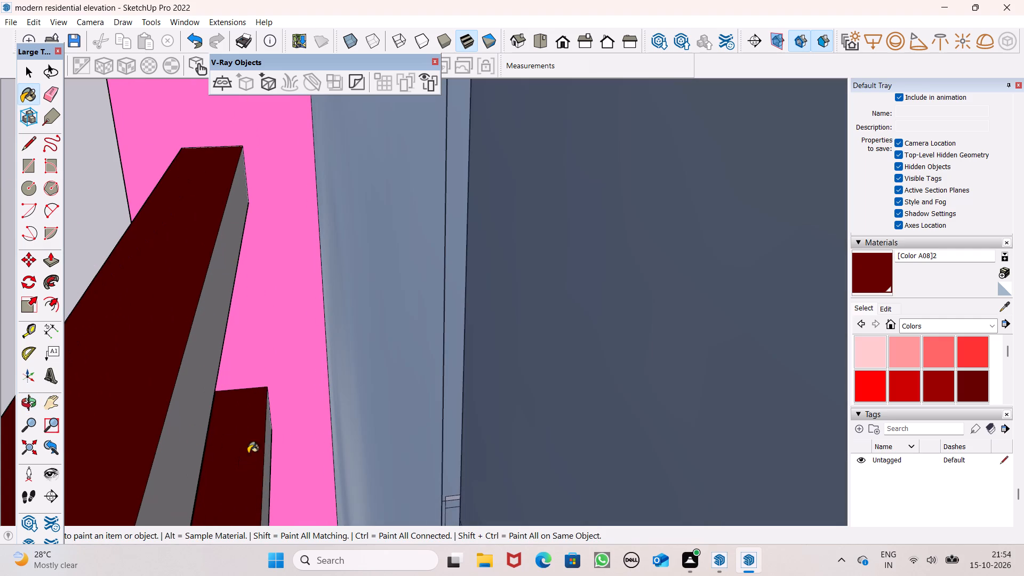
left_click(269, 476)
scroll(263, 365, "down", 6)
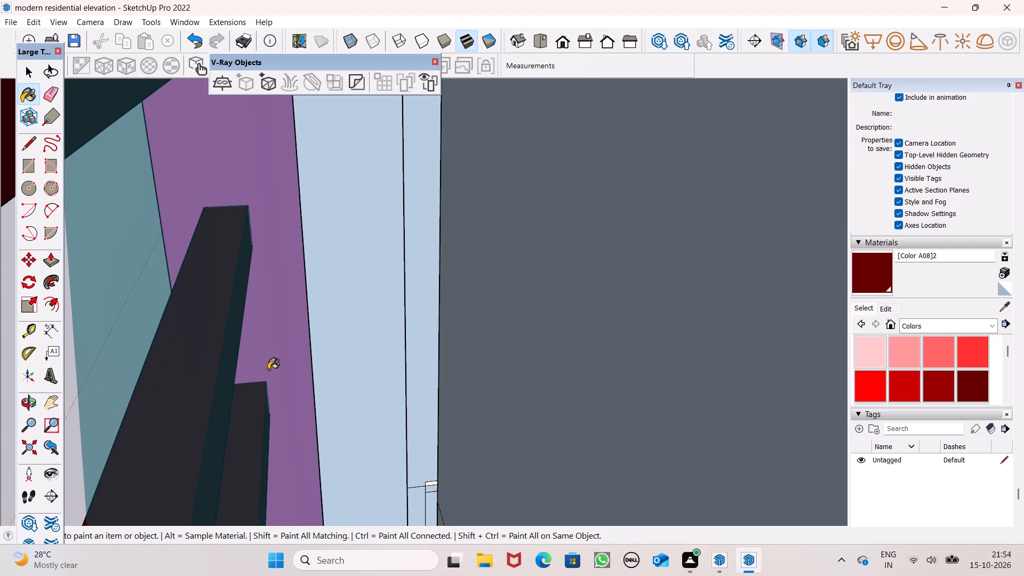
middle_click_drag(211, 388, 445, 392)
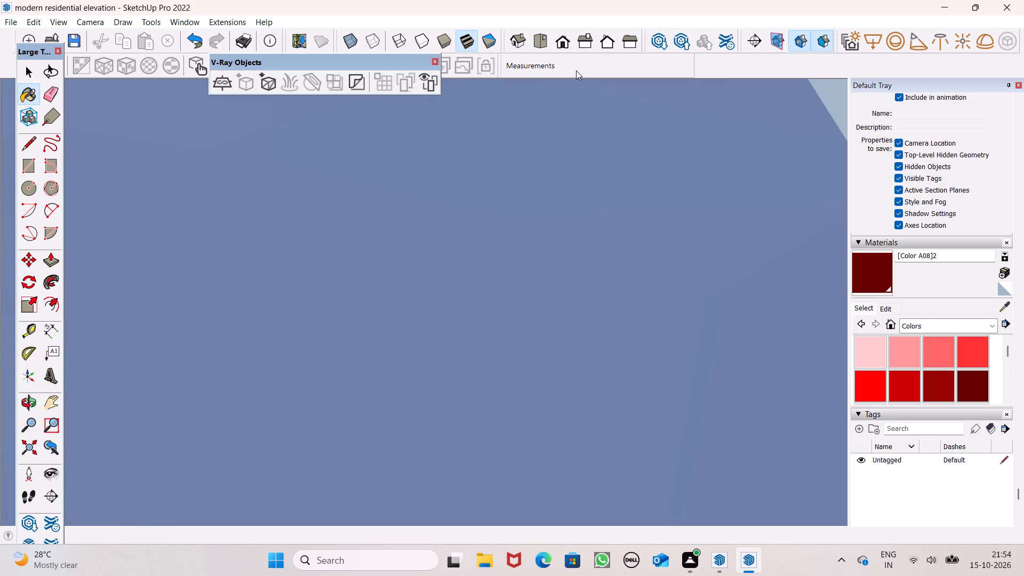
Darken the [Color A08]2 material by reducing its RGB red value to 71.
left_click(563, 41)
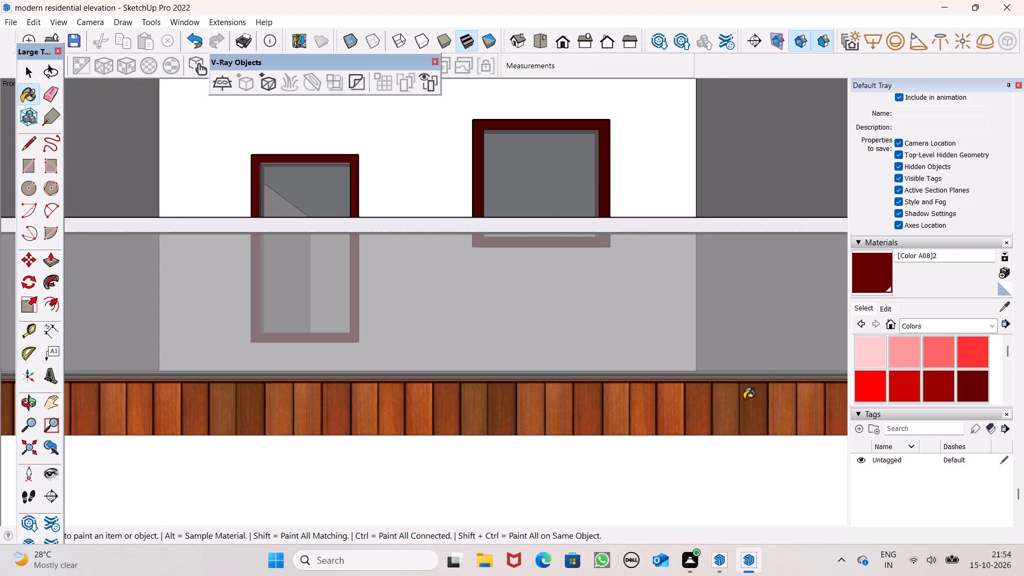
scroll(683, 430, "down", 6)
scroll(705, 284, "down", 11)
scroll(494, 372, "down", 5)
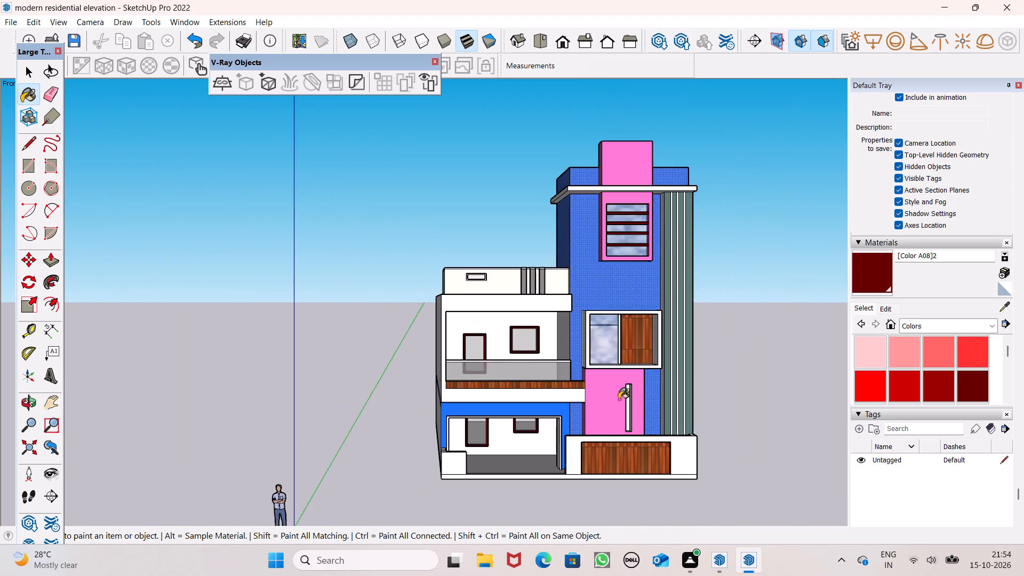
middle_click_drag(618, 408, 615, 494)
left_click(885, 314)
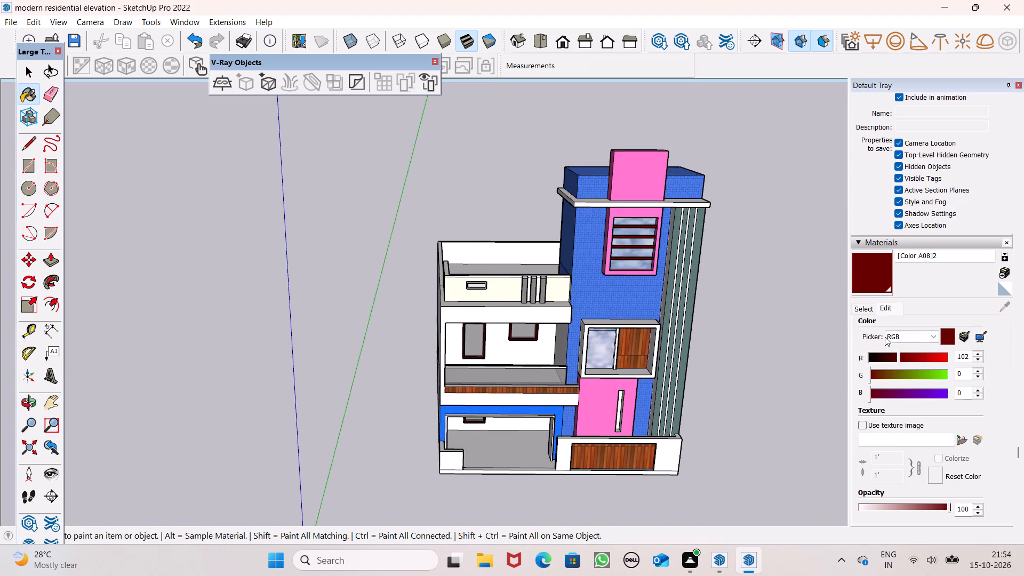
left_click_drag(898, 356, 892, 361)
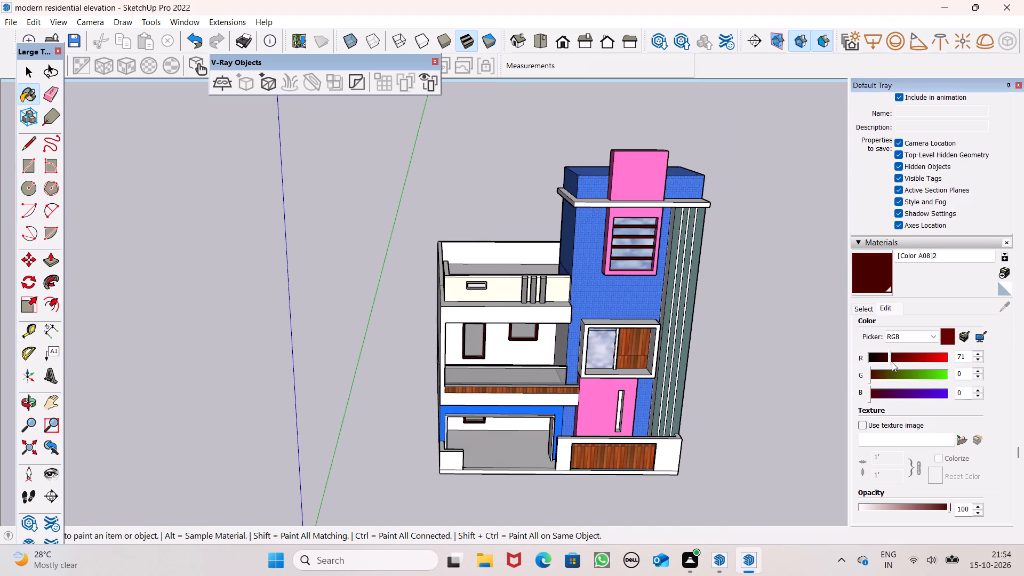
key("space")
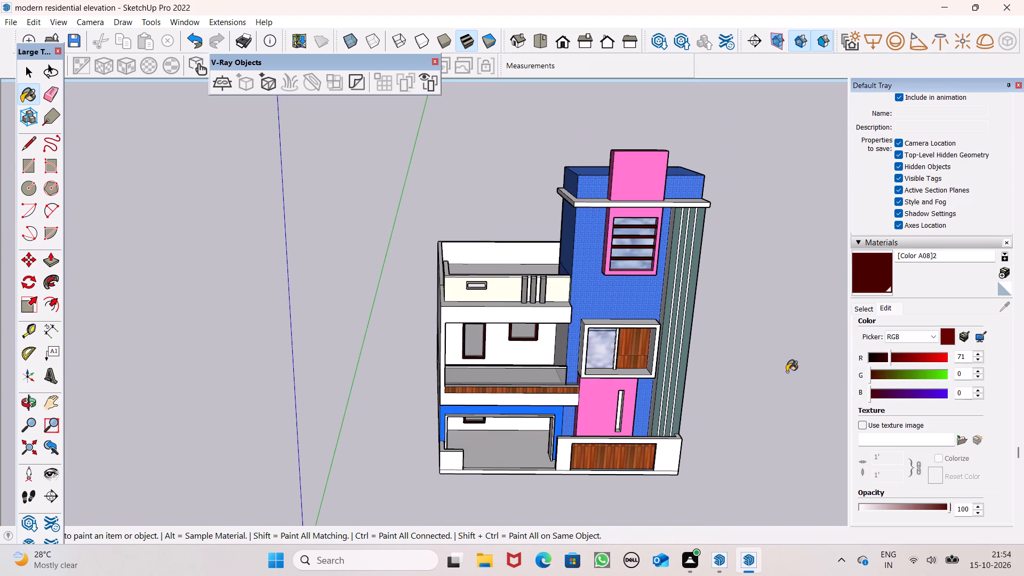
left_click(787, 372)
key("space")
Examine the whole house facade from a distance and from several heights to check the applied materials.
scroll(761, 338, "down", 2)
middle_click_drag(750, 343, 750, 243)
scroll(730, 279, "down", 1)
scroll(541, 273, "down", 2)
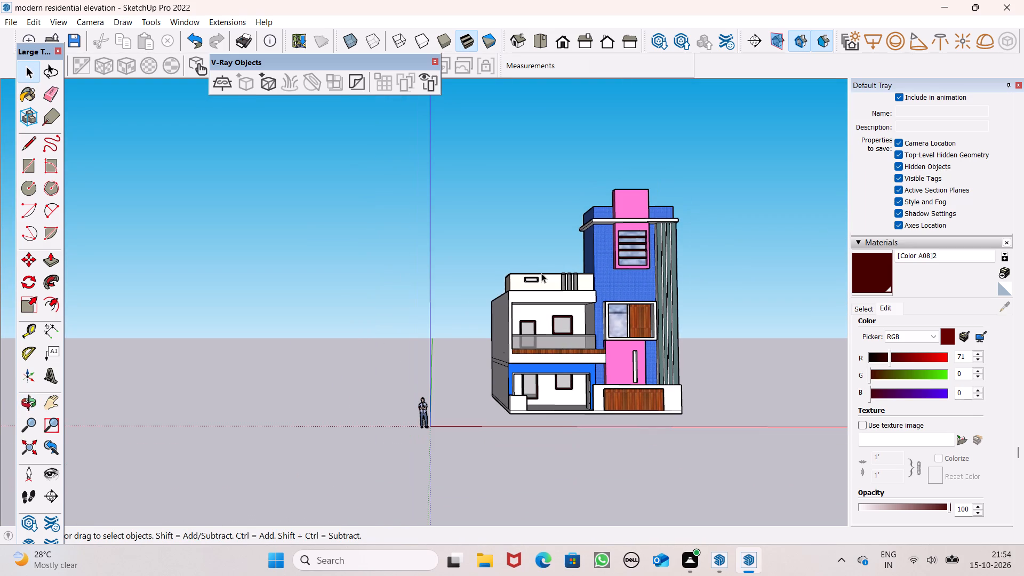
scroll(533, 271, "down", 1)
scroll(439, 266, "down", 3)
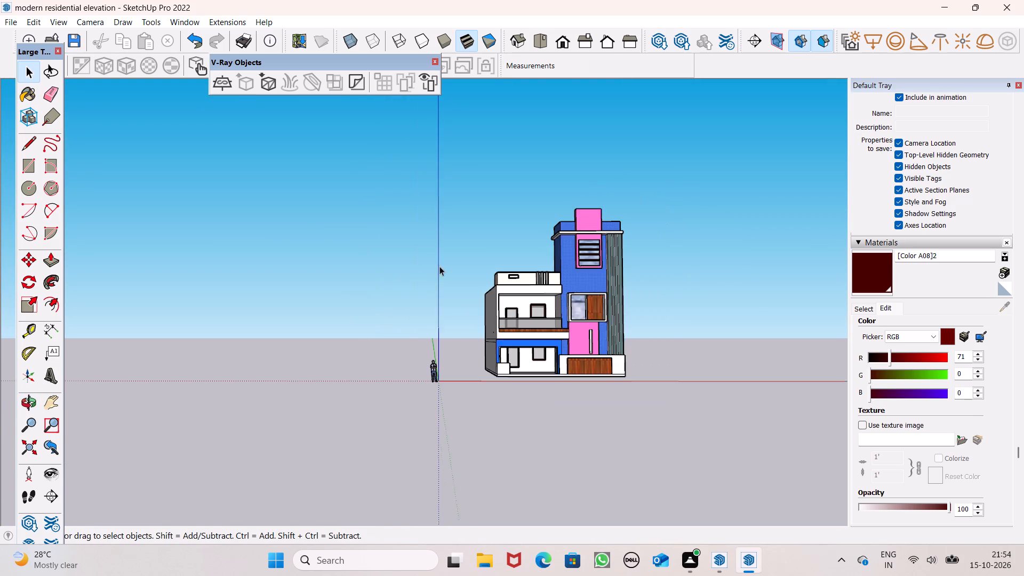
scroll(439, 266, "down", 1)
middle_click_drag(612, 323, 607, 402)
scroll(474, 344, "down", 4)
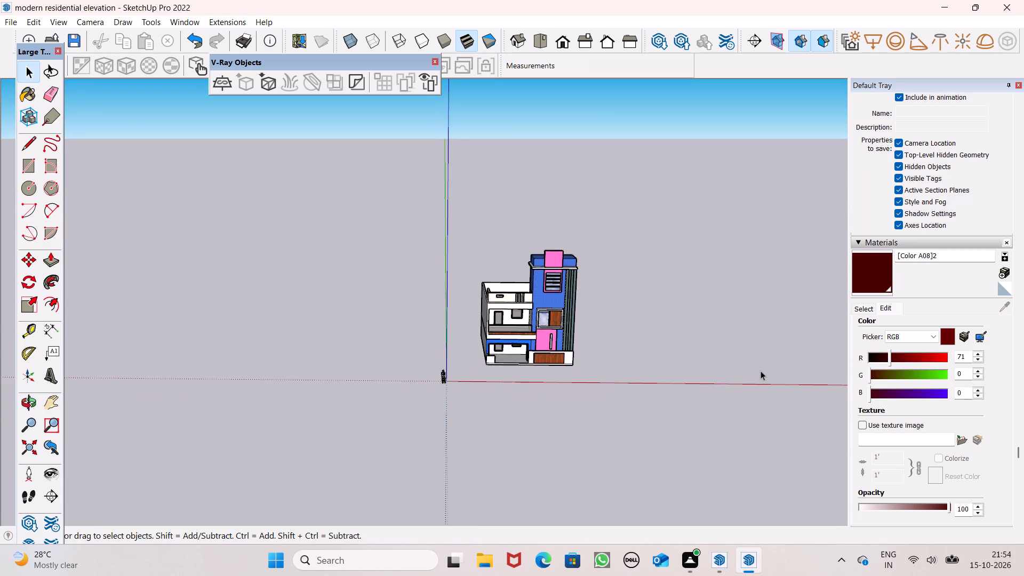
Draw a free-standing vertical rectangle about 11' 11" wide by 9' 2 1/2" high beside the house's fluted tower side.
scroll(761, 371, "up", 7)
middle_click_drag(761, 371, 751, 325)
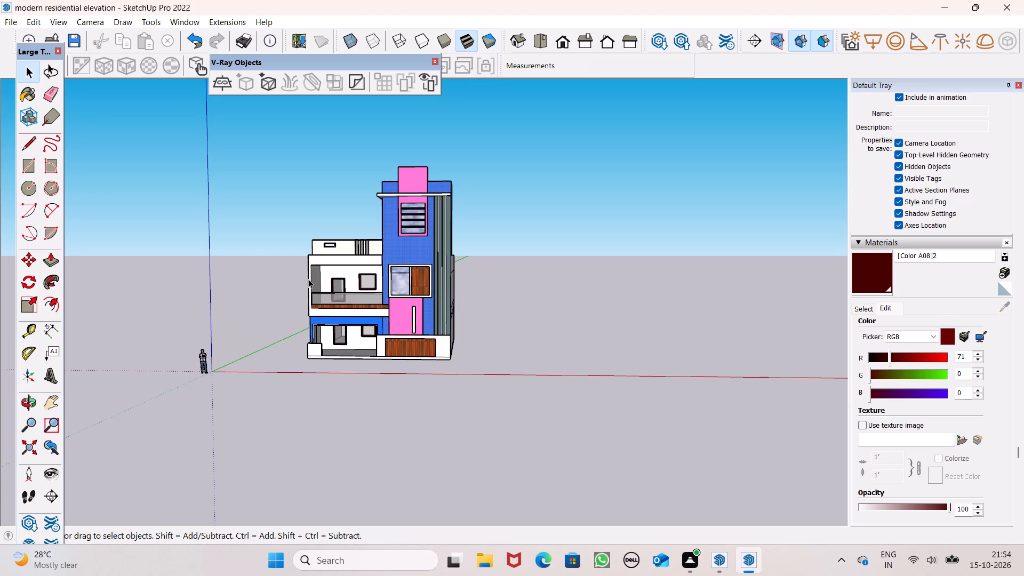
left_click(30, 167)
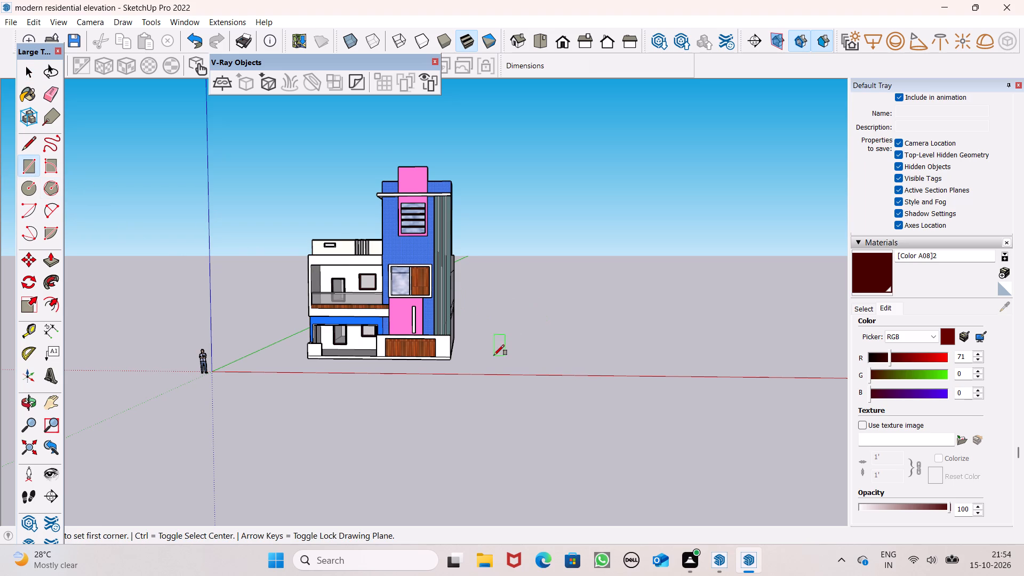
middle_click_drag(494, 355, 501, 324)
scroll(494, 319, "up", 5)
left_click(484, 300)
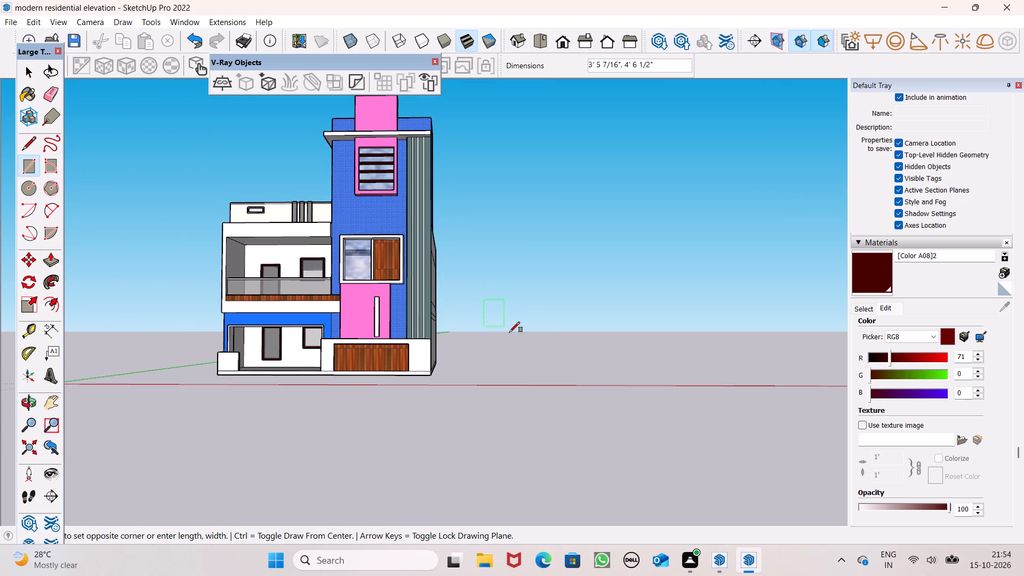
left_click(563, 361)
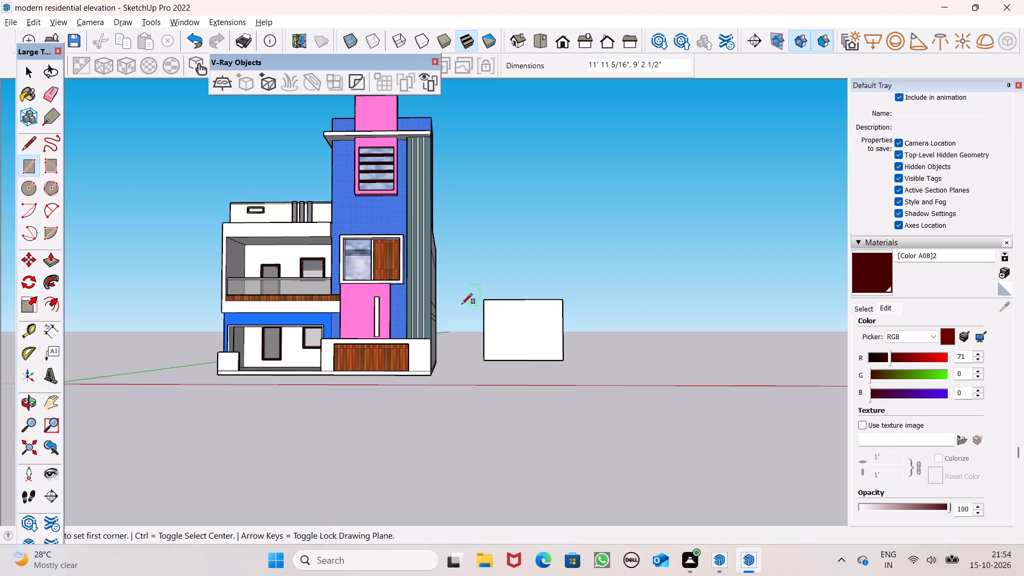
key("space")
Offset the free-standing rectangle's outline inward to form a narrow frame border.
left_click(56, 303)
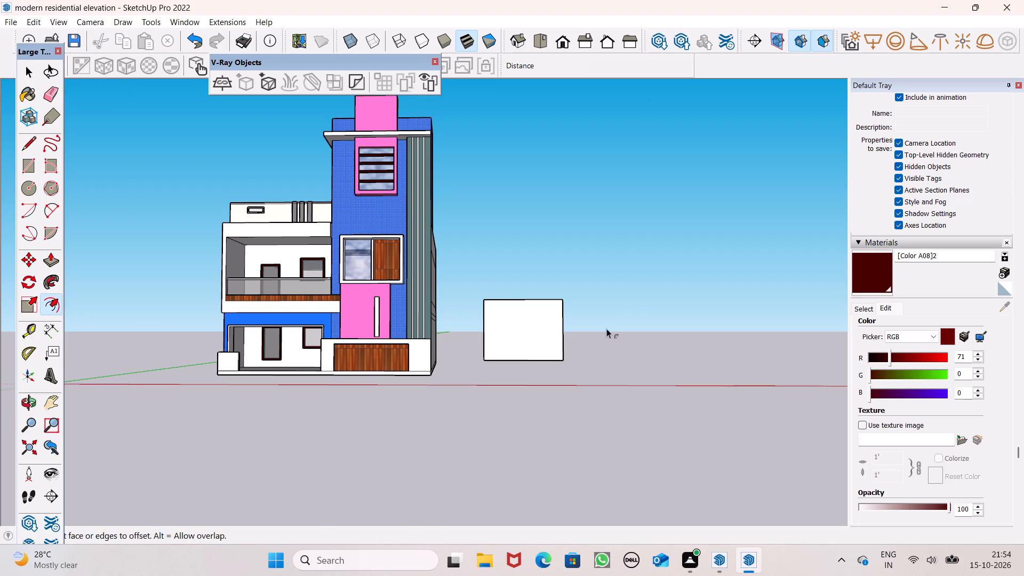
scroll(604, 327, "up", 4)
left_click_drag(487, 297, 485, 292)
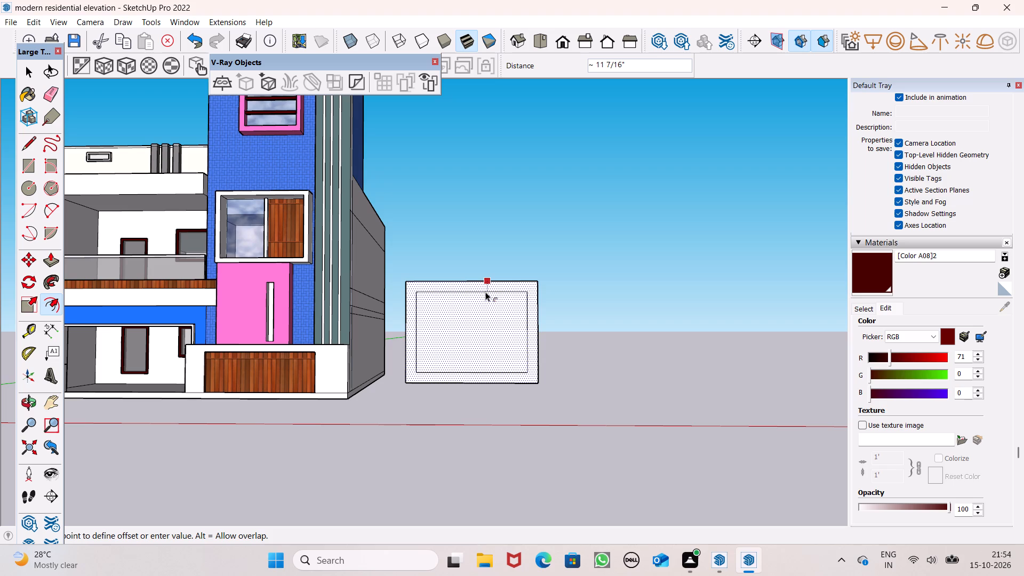
left_click_drag(485, 292, 485, 289)
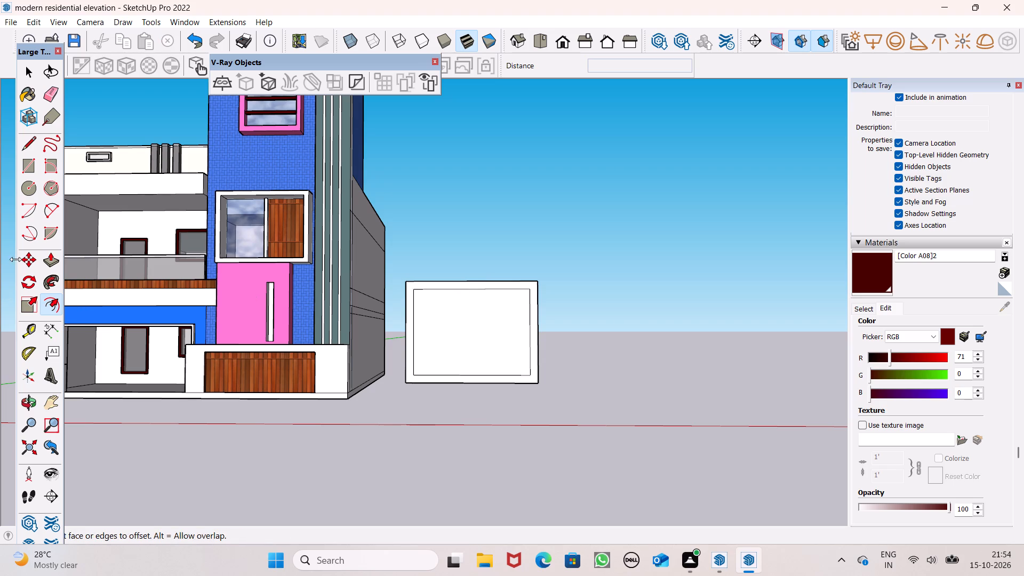
Draw a narrow vertical rectangle across the full height of the frame's inner area, near its middle, as a central divider.
left_click(29, 161)
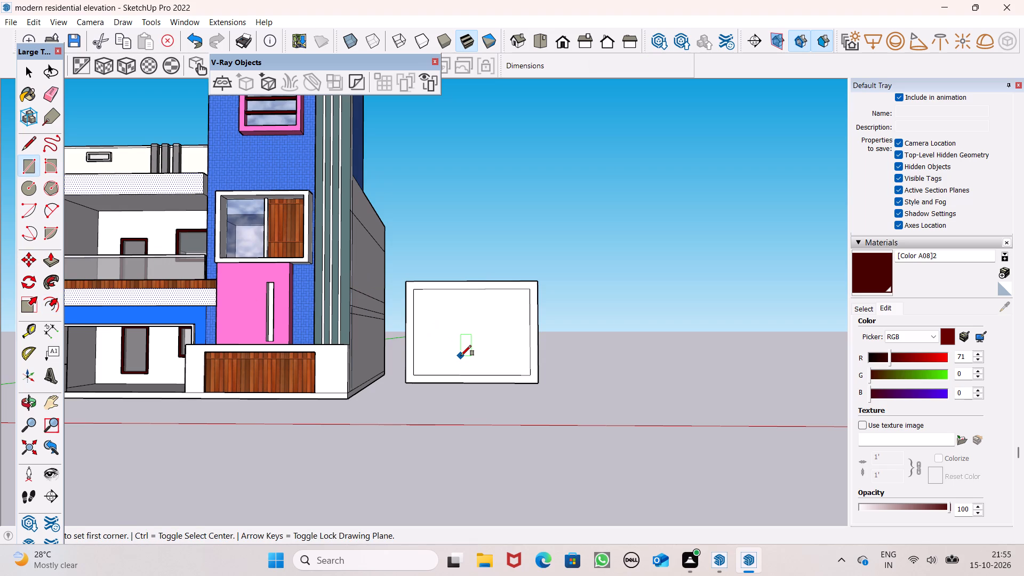
scroll(461, 356, "up", 4)
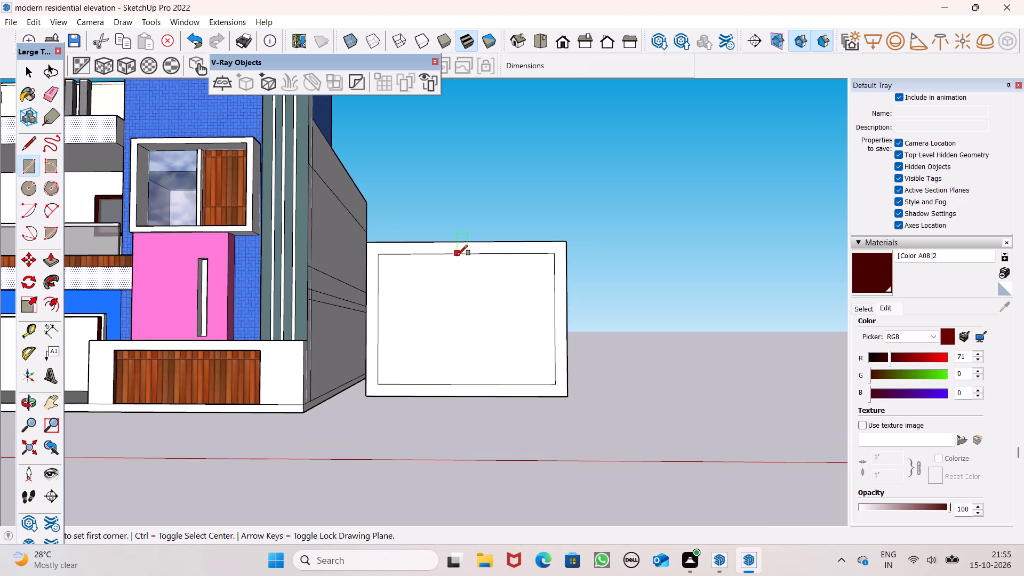
left_click(455, 253)
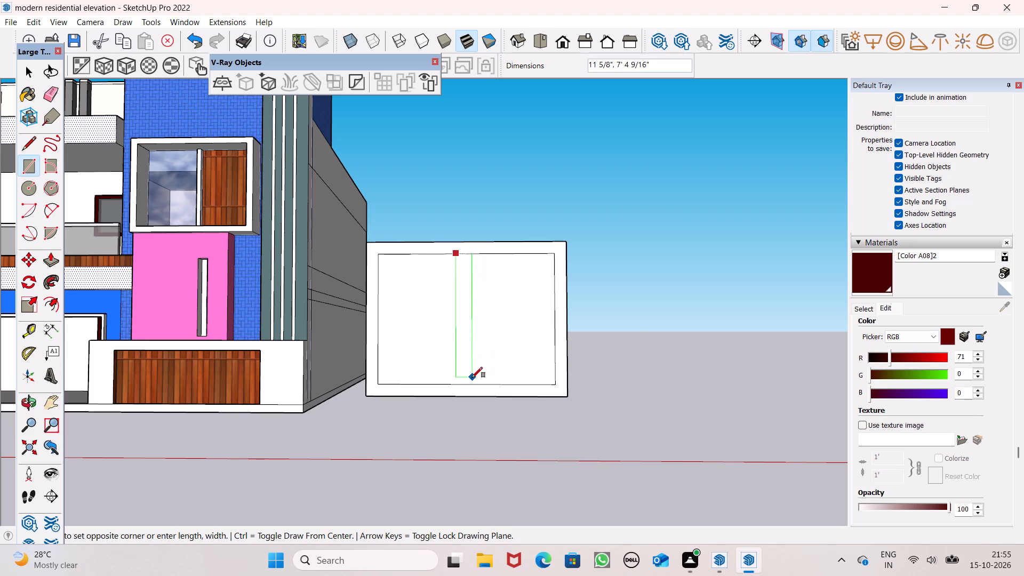
left_click(470, 381)
key("space")
Move the narrow divider strip about 3 1/16" sideways toward the centre of the frame.
scroll(465, 372, "up", 3)
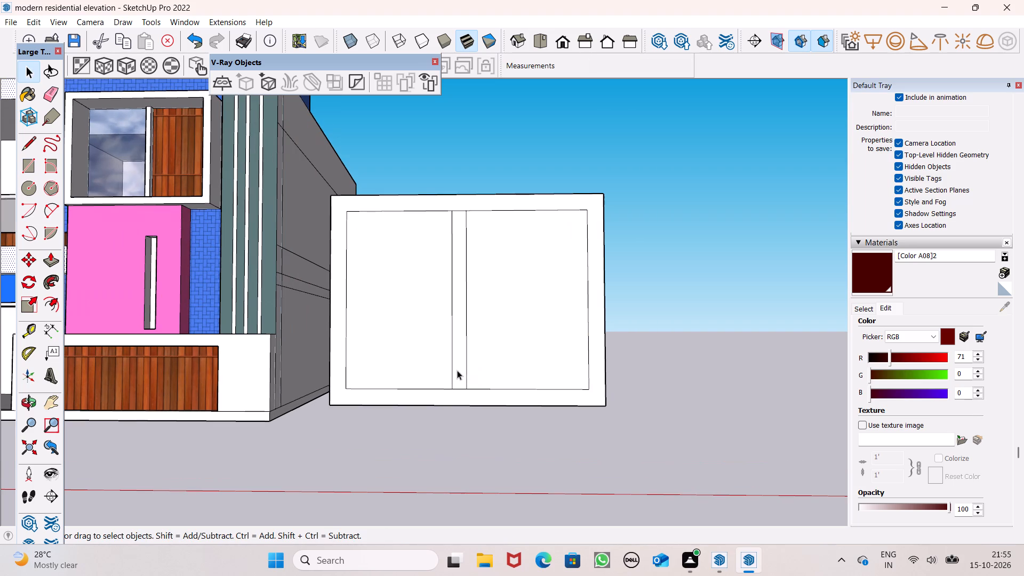
double_click(460, 369)
key("m")
key("Return")
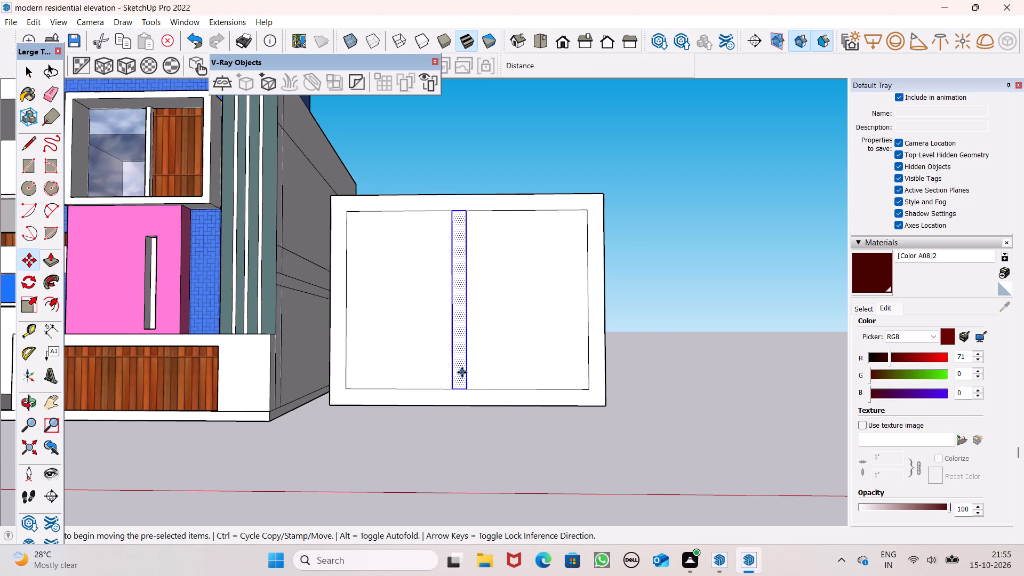
left_click_drag(465, 373, 473, 374)
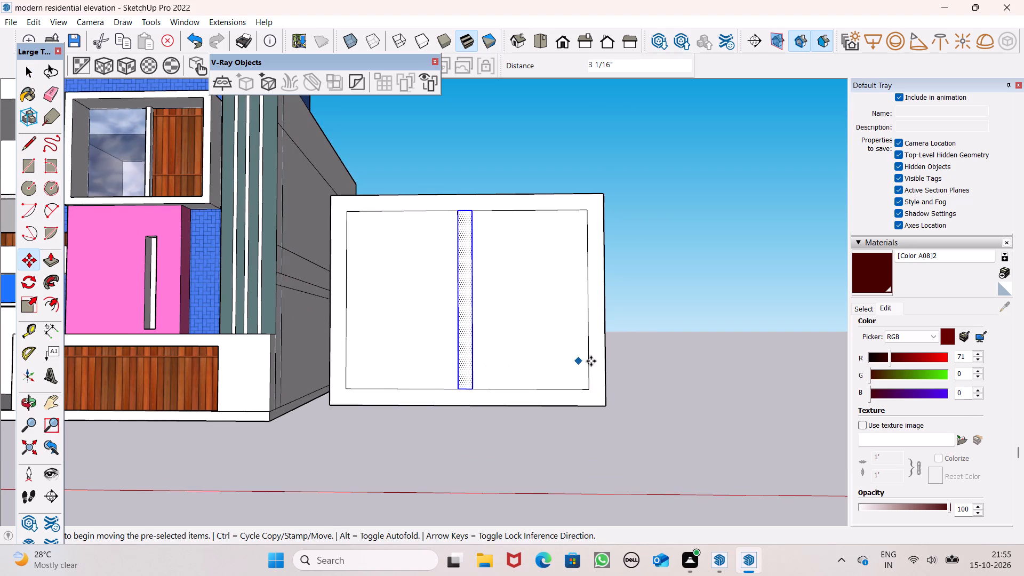
key("space")
left_click(676, 358)
Examine the new divided frame's size and position relative to the house.
scroll(639, 314, "down", 3)
middle_click_drag(605, 265, 587, 288)
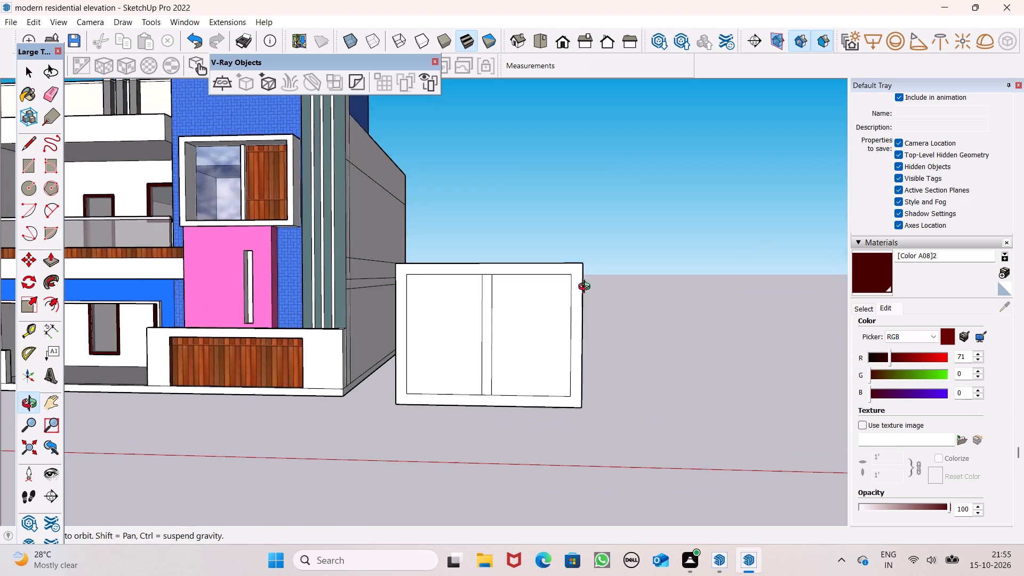
middle_click_drag(587, 288, 587, 289)
scroll(618, 242, "down", 3)
middle_click_drag(607, 287, 592, 350)
scroll(591, 282, "down", 3)
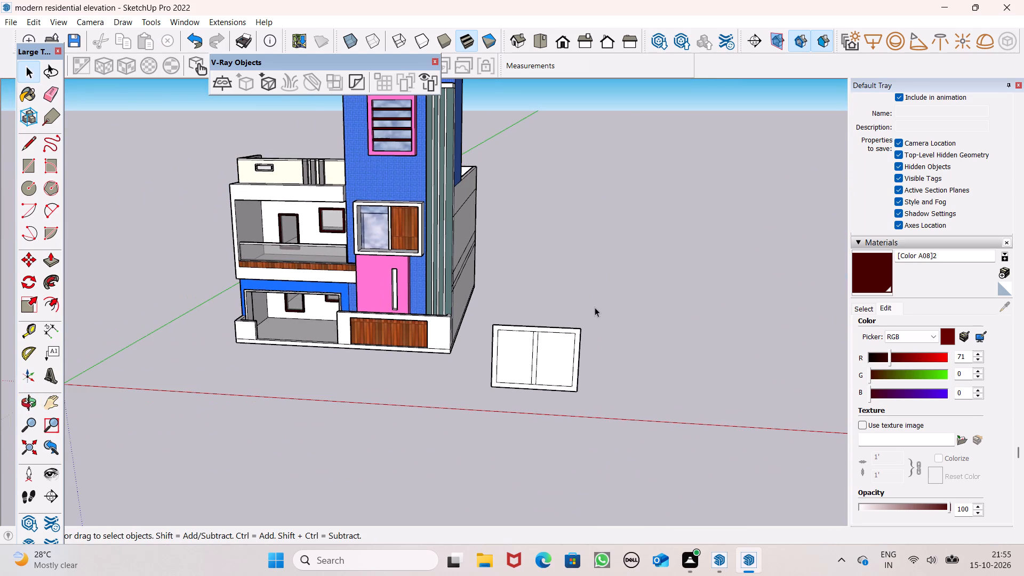
Paint the front faces of the free-standing frame's border and central divider with the dark maroon material [Color A08]2.
left_click(895, 276)
left_click(877, 280)
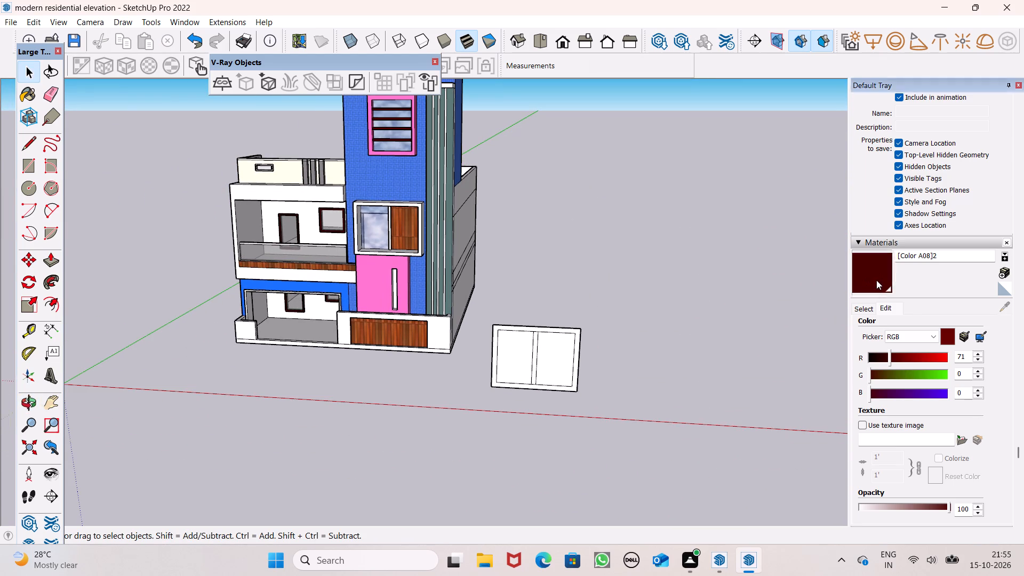
scroll(583, 386, "up", 12)
left_click(570, 356)
scroll(423, 419, "up", 5)
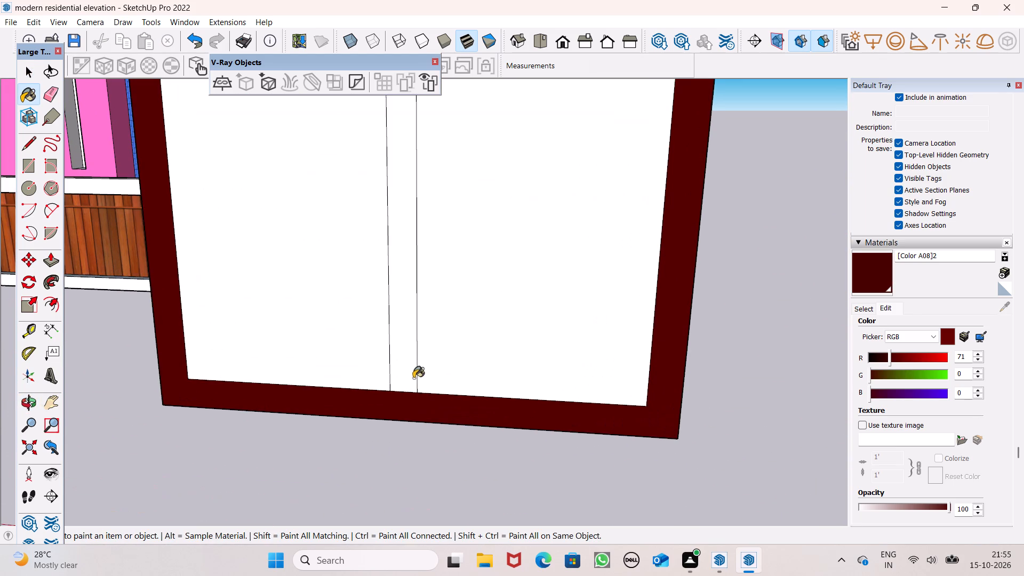
left_click(412, 373)
Paint the back faces of the frame's border and central divider with the same dark maroon [Color A08]2.
scroll(674, 397, "down", 7)
middle_click_drag(707, 418, 418, 435)
scroll(597, 345, "down", 3)
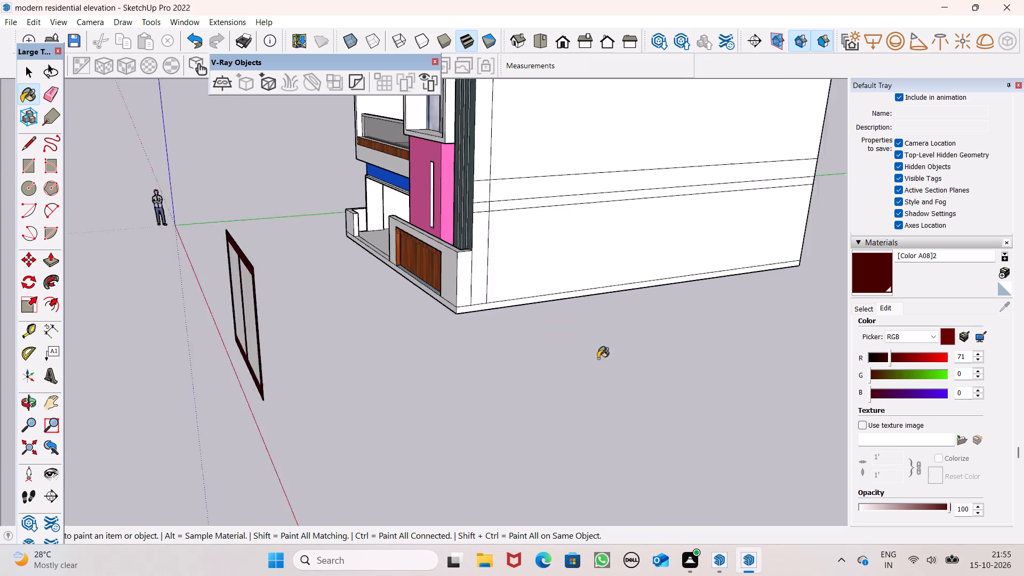
scroll(598, 358, "down", 3)
middle_click_drag(405, 378, 0, 367)
scroll(94, 240, "up", 7)
scroll(29, 226, "up", 6)
middle_click_drag(29, 226, 34, 226)
scroll(154, 263, "up", 12)
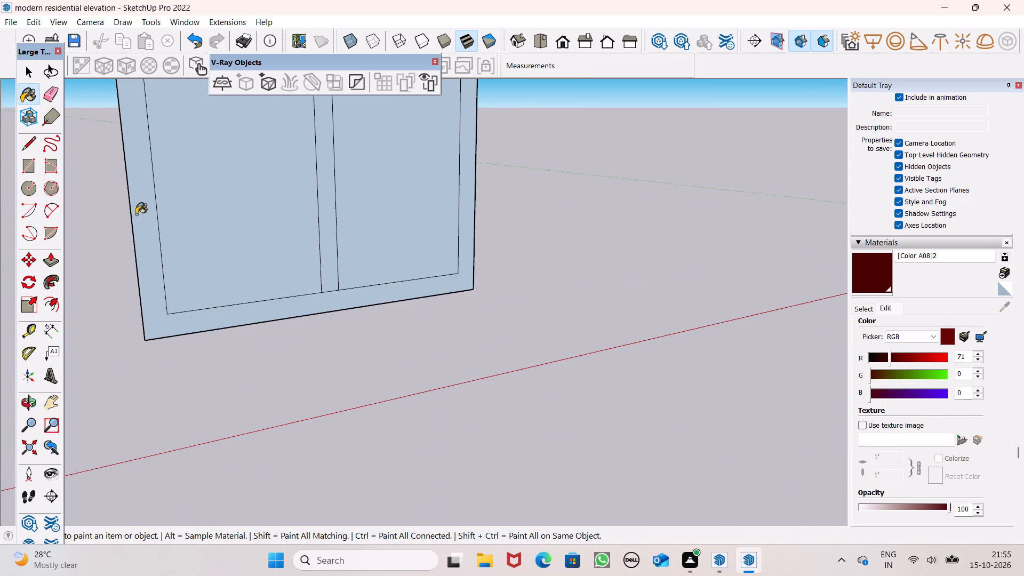
left_click(136, 214)
left_click(329, 218)
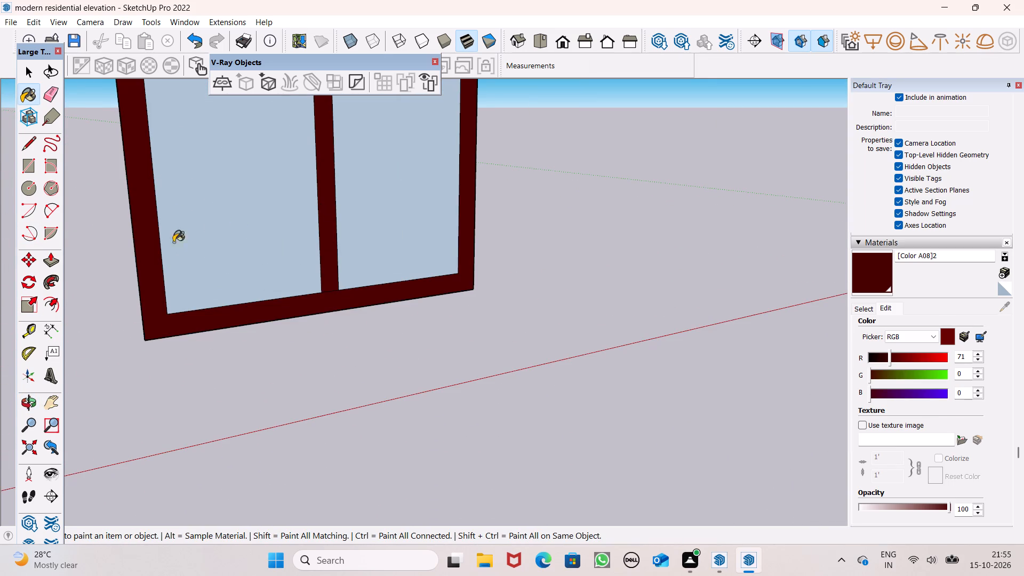
Extrude the frame's outer border 6" on the back side, leaving the panes and divider in place.
key("space")
left_click(51, 259)
left_click_drag(154, 310, 177, 345)
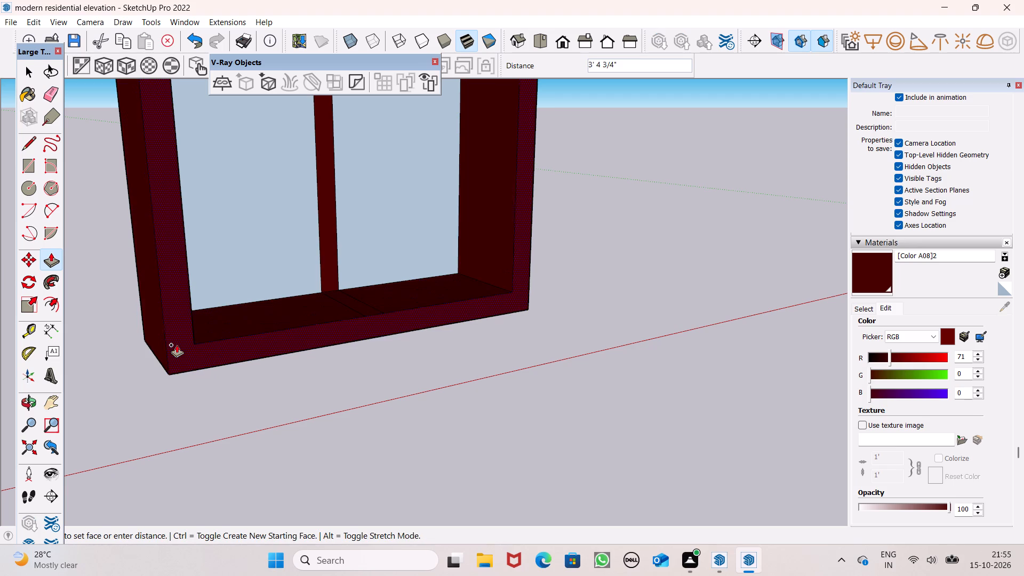
left_click_drag(177, 345, 177, 345)
key("6")
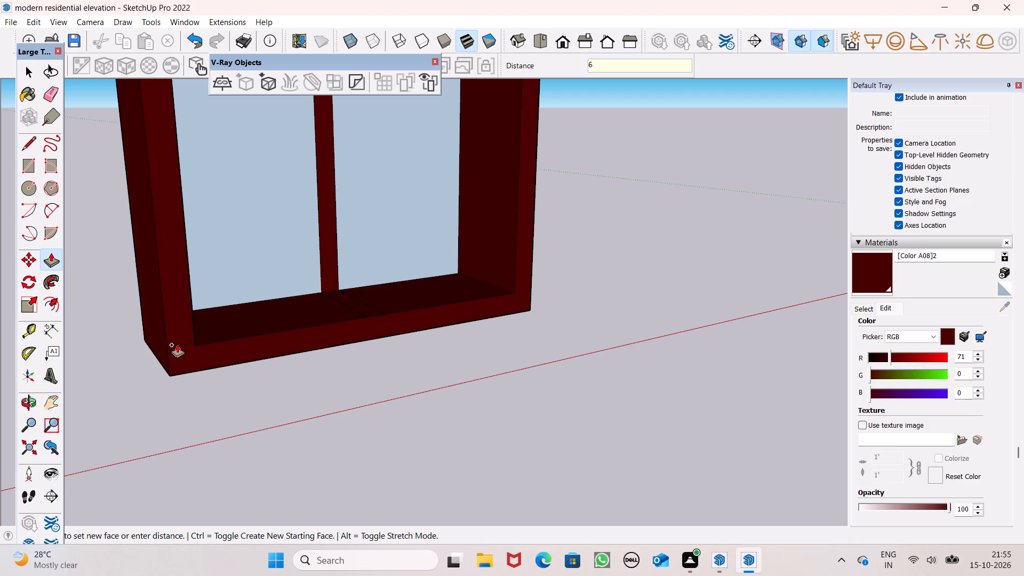
left_click_drag(177, 345, 178, 344)
key("shift+quotedbl")
key("Return")
Pull the first pane's back face 6" out, flush with the extruded border.
left_click_drag(204, 276, 167, 302)
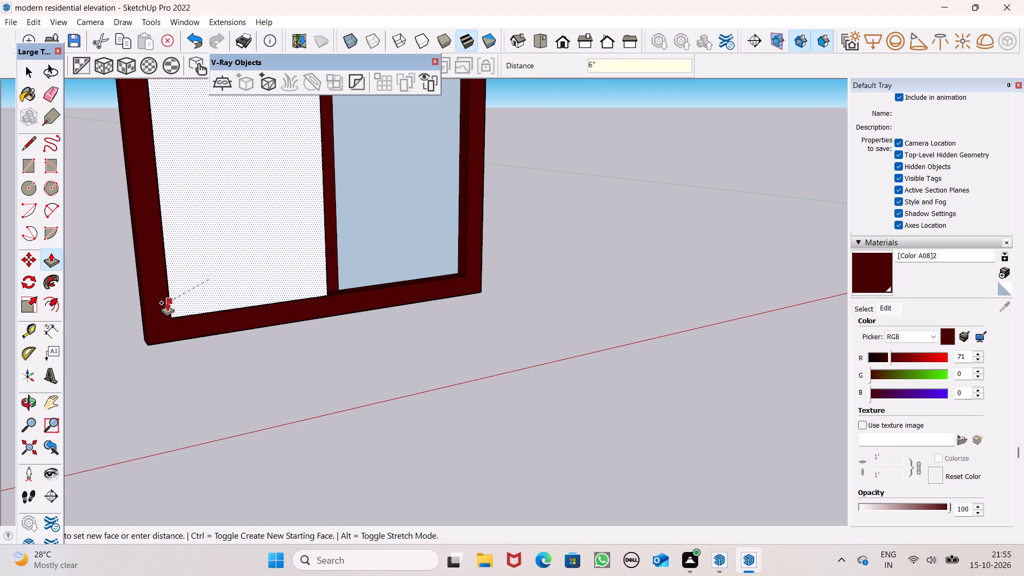
left_click_drag(167, 302, 171, 302)
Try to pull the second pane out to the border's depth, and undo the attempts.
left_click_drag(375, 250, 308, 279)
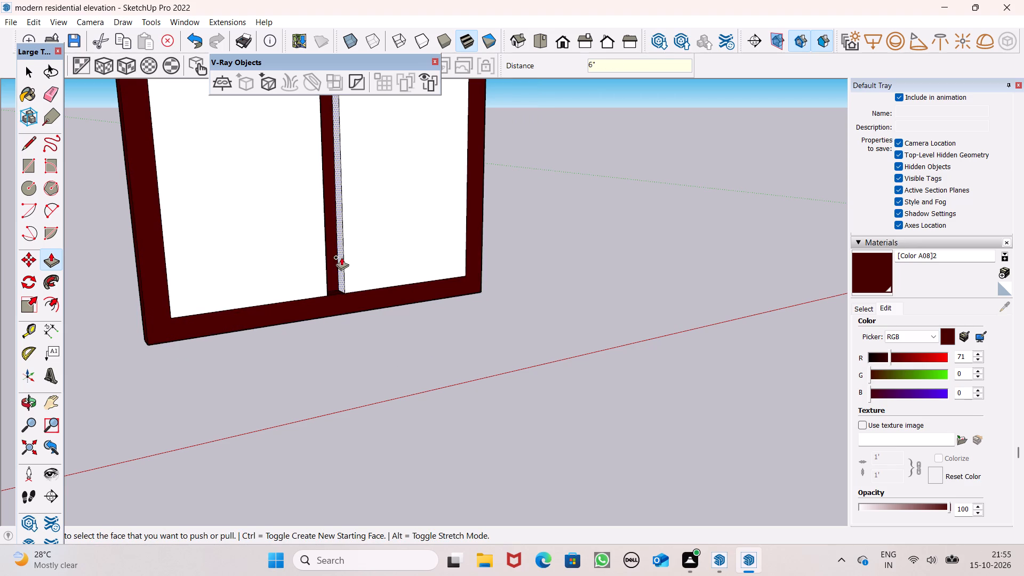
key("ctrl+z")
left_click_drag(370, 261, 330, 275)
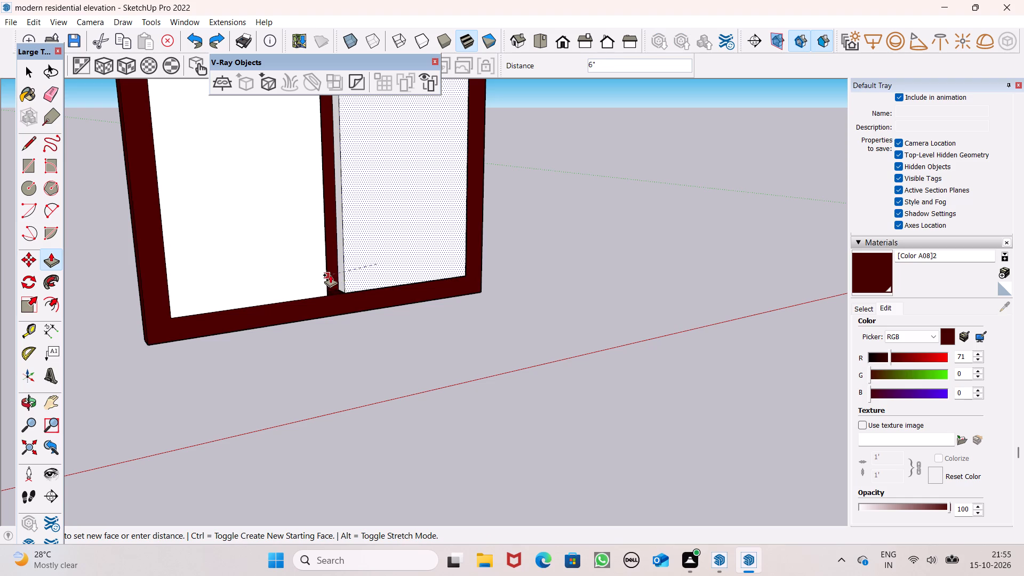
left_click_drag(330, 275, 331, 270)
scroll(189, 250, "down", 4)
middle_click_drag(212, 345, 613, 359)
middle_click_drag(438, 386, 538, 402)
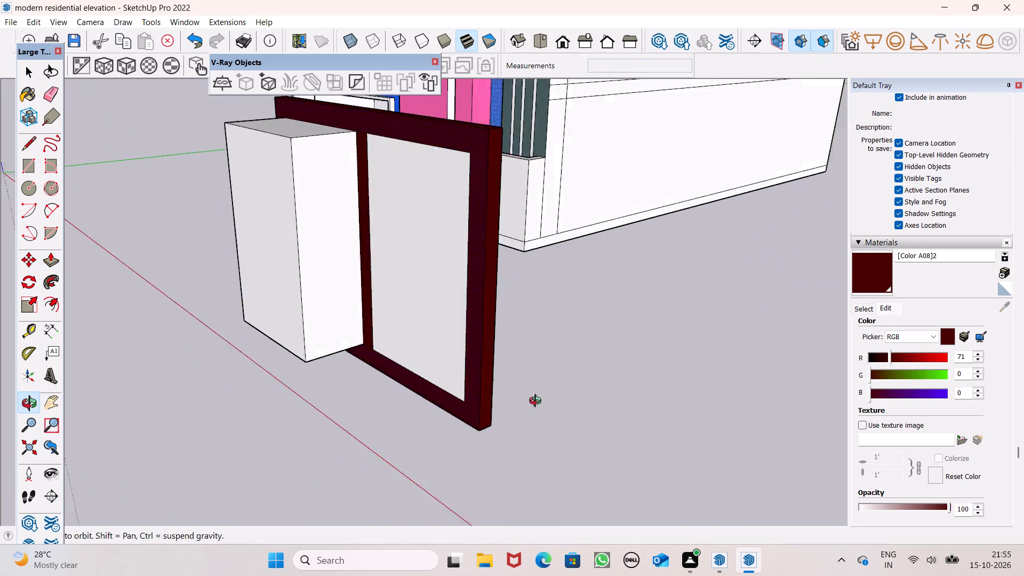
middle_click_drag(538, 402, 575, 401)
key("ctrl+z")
Pull the second pane's back face 6" out, flush with the extruded border.
scroll(582, 393, "up", 1)
middle_click_drag(578, 392, 190, 438)
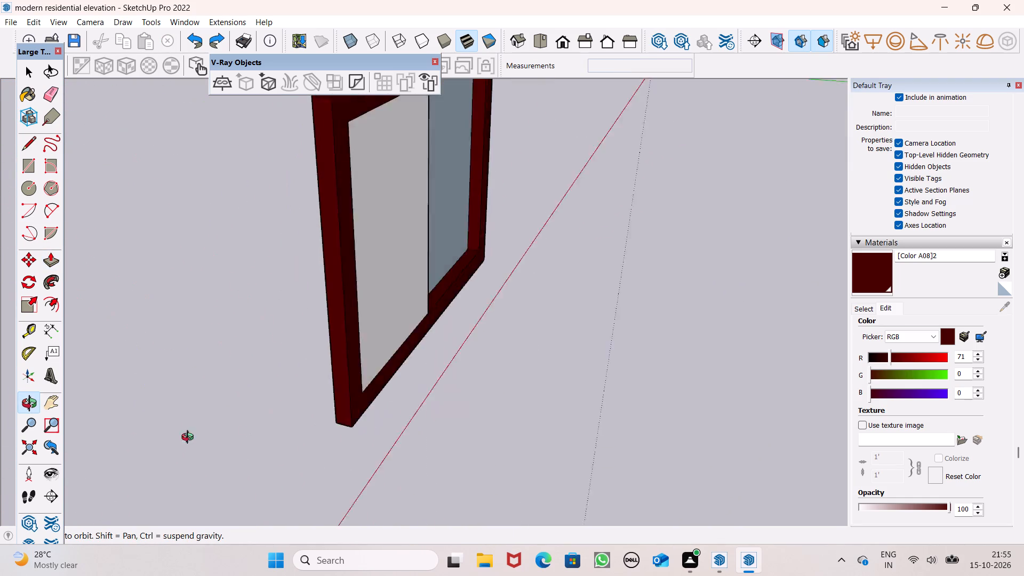
middle_click_drag(190, 438, 80, 409)
left_click_drag(517, 262, 449, 301)
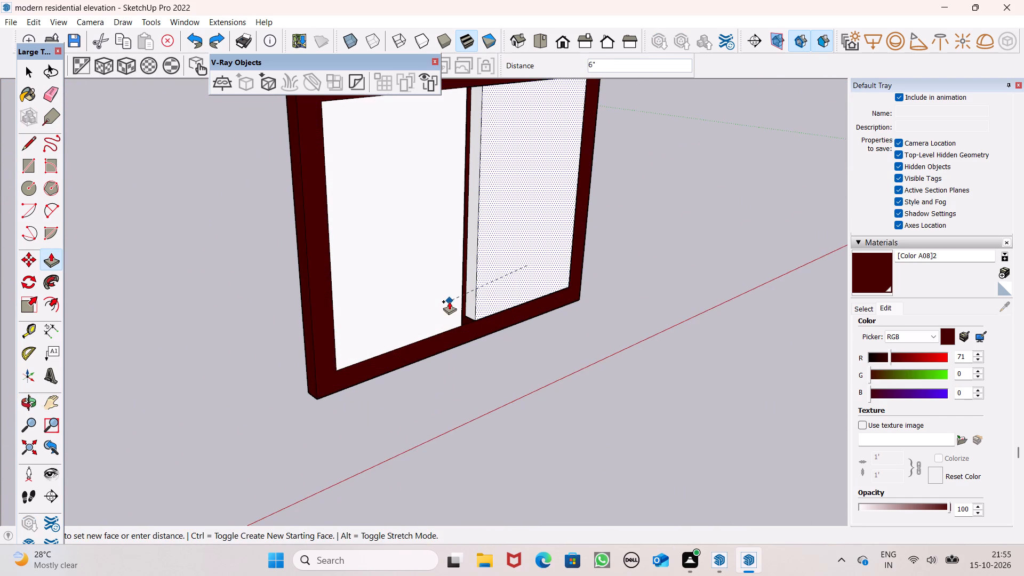
left_click_drag(449, 301, 421, 300)
middle_click_drag(304, 355, 294, 346)
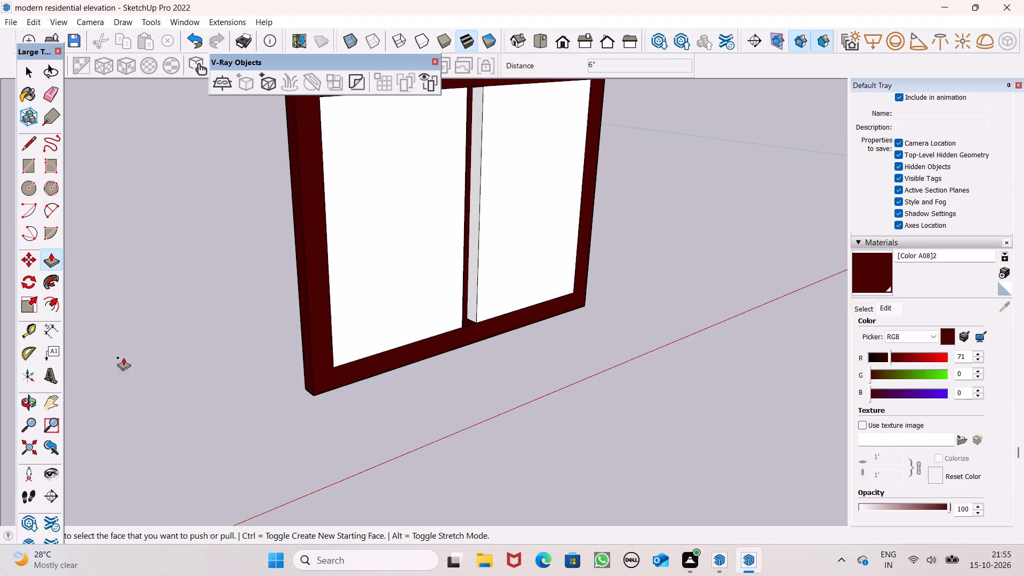
key("space")
Pull the recessed central divider 6" out on the back side, flush with the panes and border.
scroll(394, 379, "up", 1)
middle_click_drag(395, 389, 113, 434)
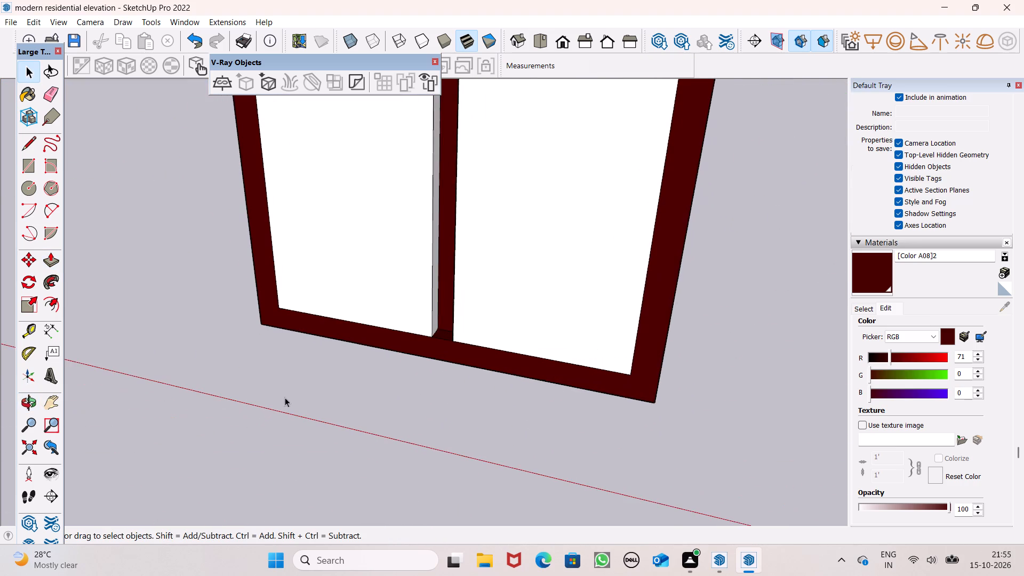
scroll(331, 380, "up", 2)
left_click(52, 261)
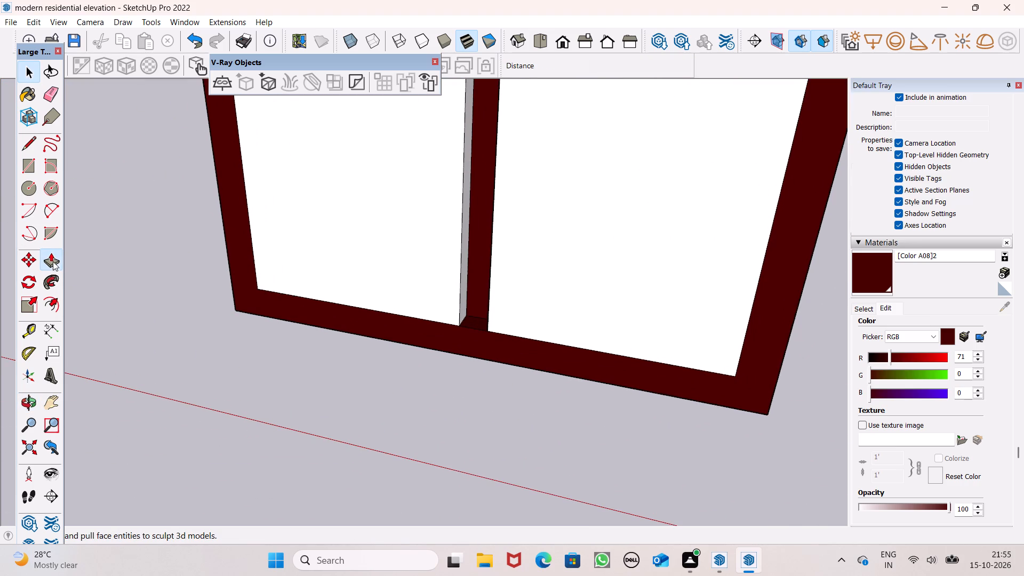
left_click_drag(479, 293, 439, 294)
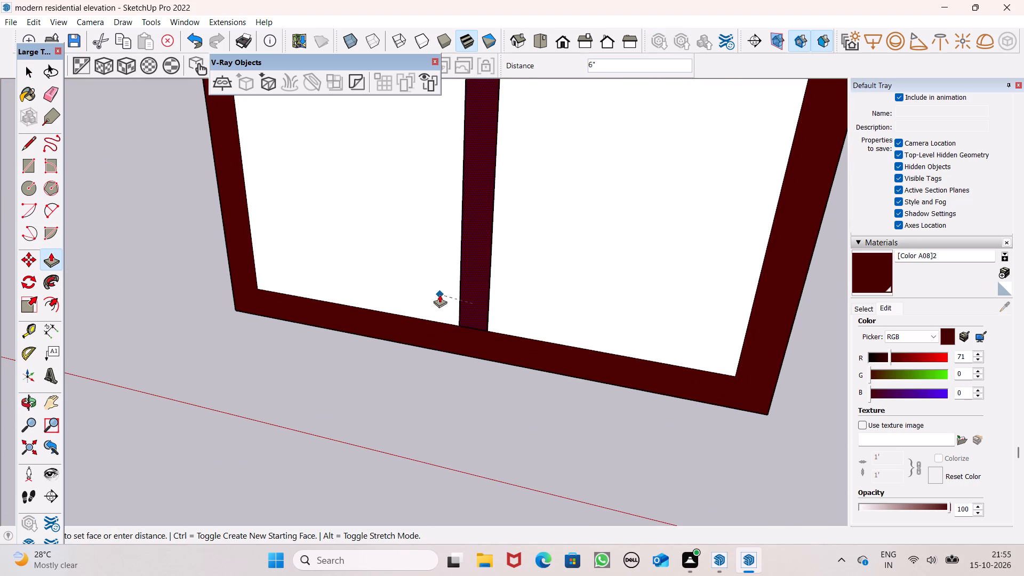
left_click_drag(439, 294, 439, 293)
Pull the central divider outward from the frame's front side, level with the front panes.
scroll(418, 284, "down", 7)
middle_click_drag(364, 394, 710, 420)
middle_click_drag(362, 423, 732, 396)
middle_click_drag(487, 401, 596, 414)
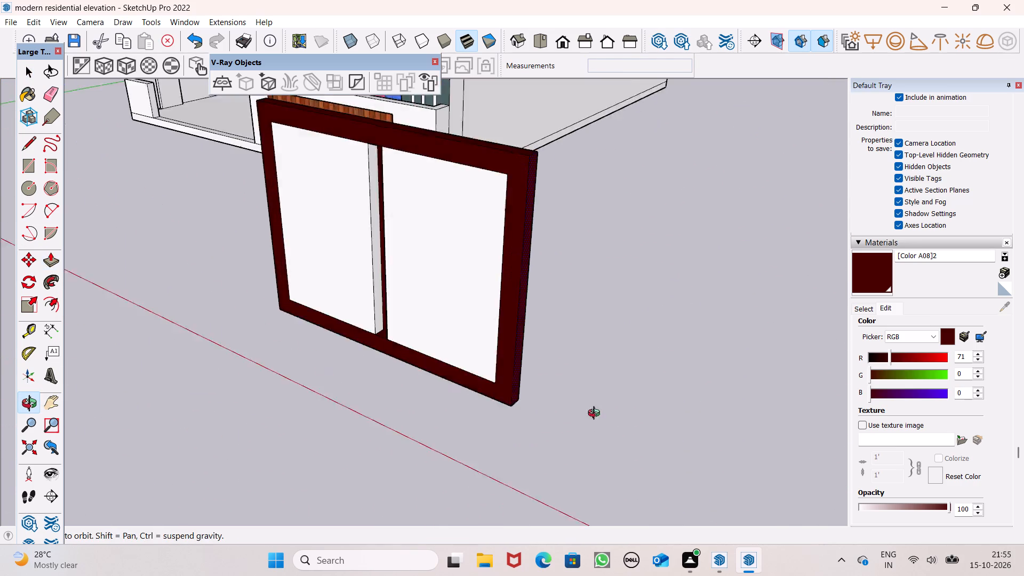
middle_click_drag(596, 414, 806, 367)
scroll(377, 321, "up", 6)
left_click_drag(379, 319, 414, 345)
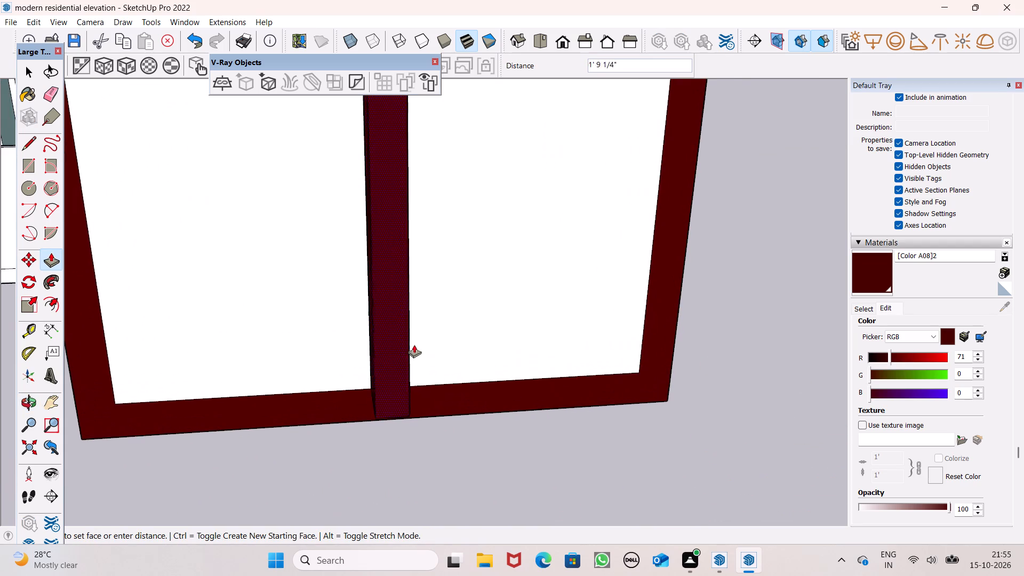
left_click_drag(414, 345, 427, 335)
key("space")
Pull the central divider 6" out on the frame's back side, flush with the back panes.
scroll(510, 326, "down", 11)
middle_click_drag(572, 351, 158, 393)
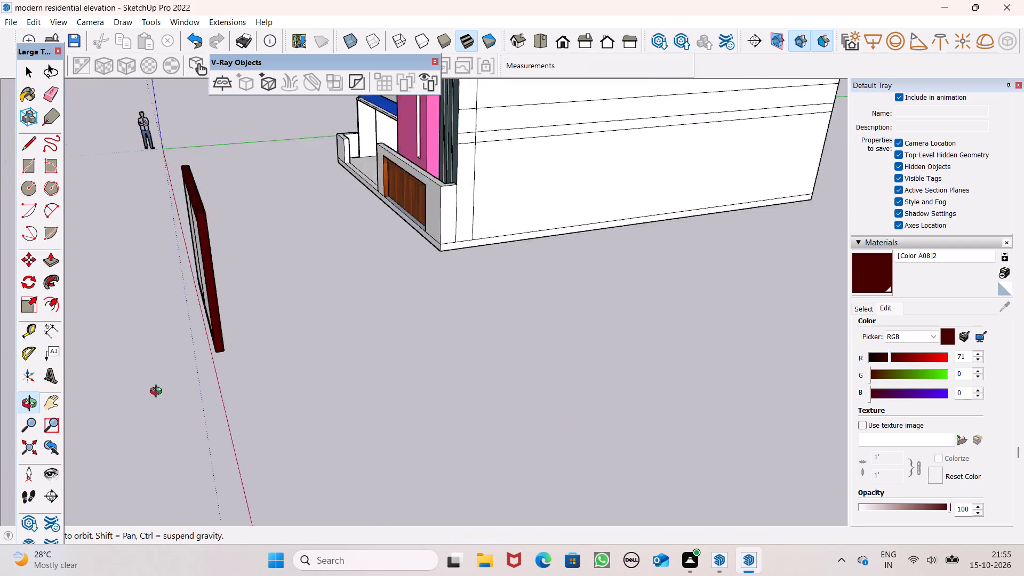
middle_click_drag(158, 393, 19, 375)
scroll(199, 251, "up", 7)
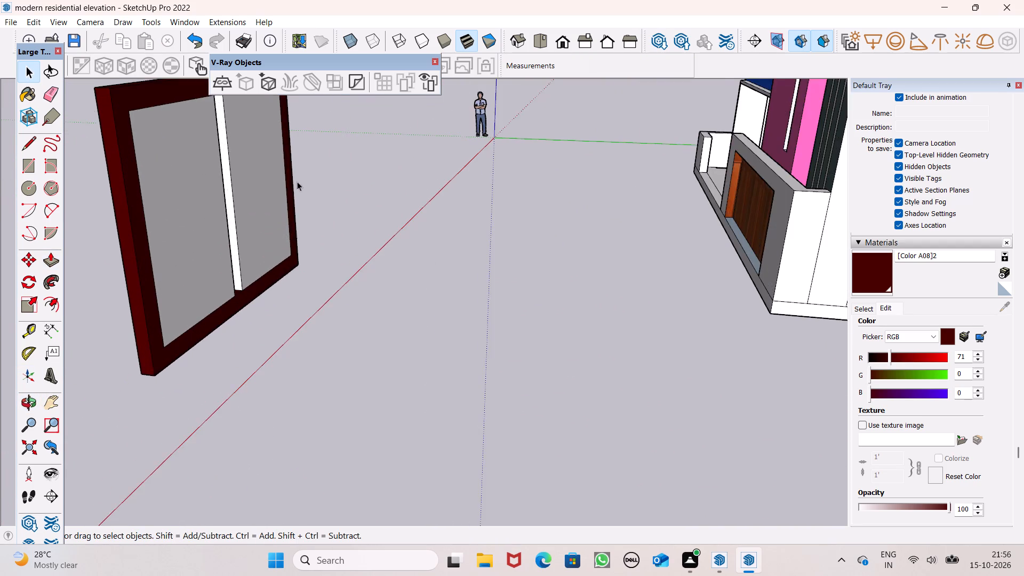
scroll(292, 185, "up", 5)
middle_click_drag(243, 252, 103, 311)
scroll(169, 253, "down", 4)
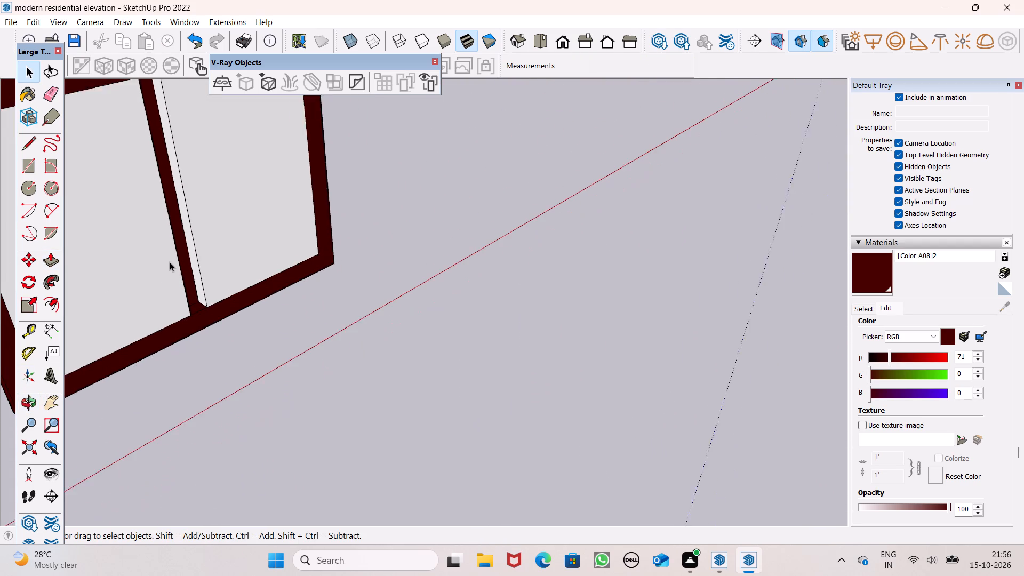
left_click(57, 260)
middle_click_drag(171, 264, 553, 278)
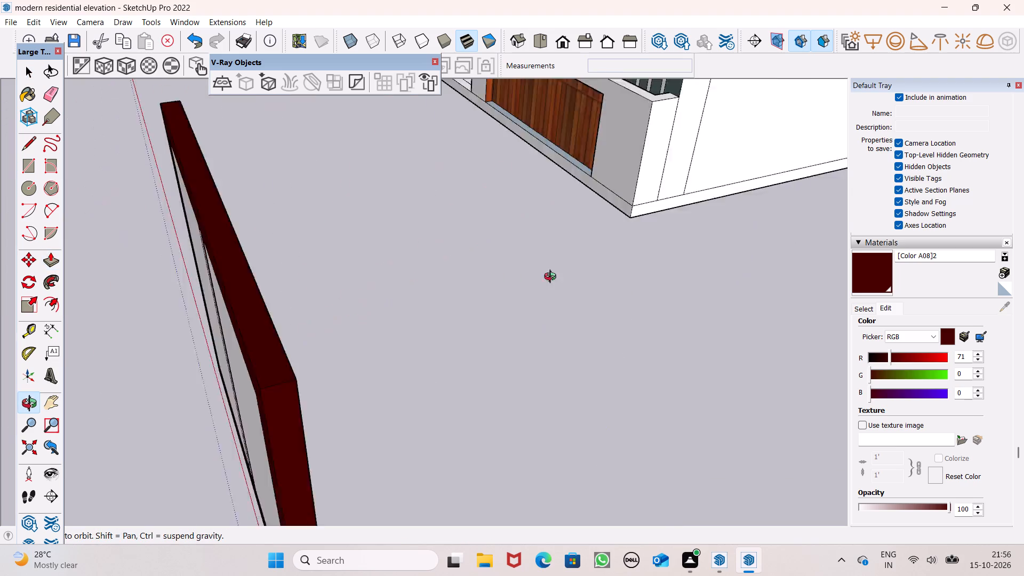
middle_click_drag(553, 278, 639, 271)
scroll(529, 317, "up", 2)
scroll(659, 251, "down", 3)
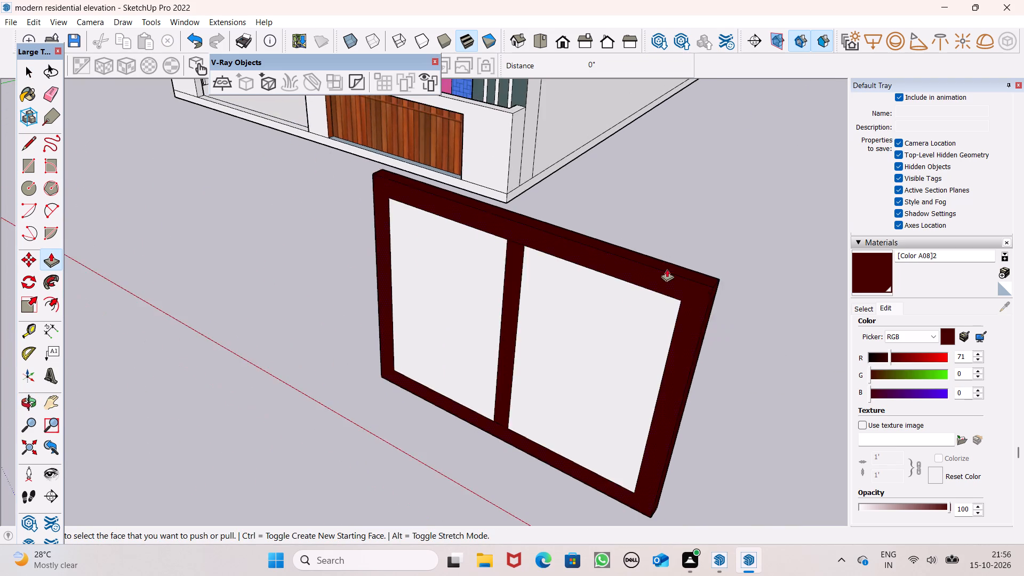
middle_click_drag(646, 292, 84, 326)
scroll(326, 379, "up", 6)
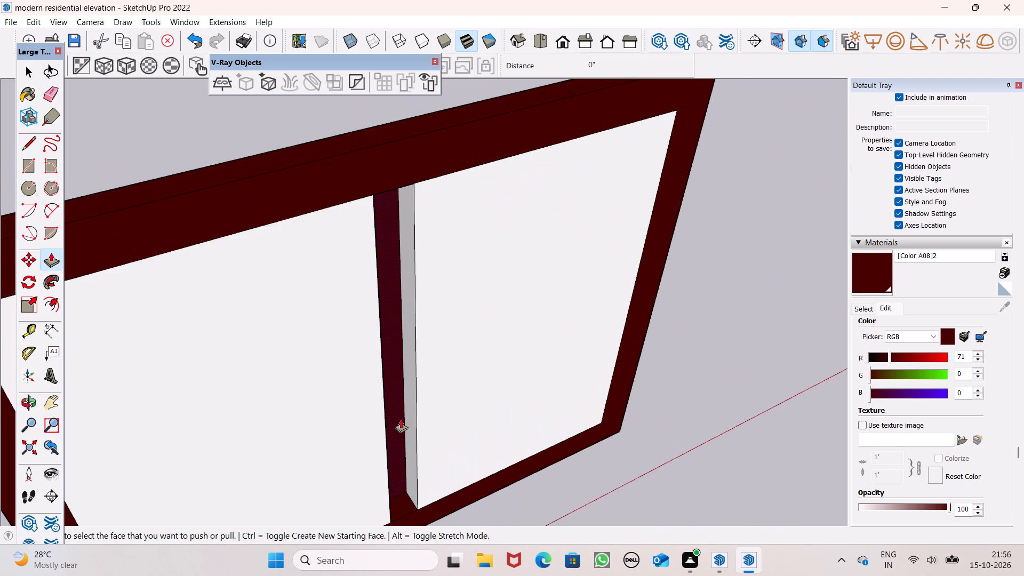
left_click_drag(400, 420, 439, 434, "ctrl")
scroll(462, 324, "down", 8)
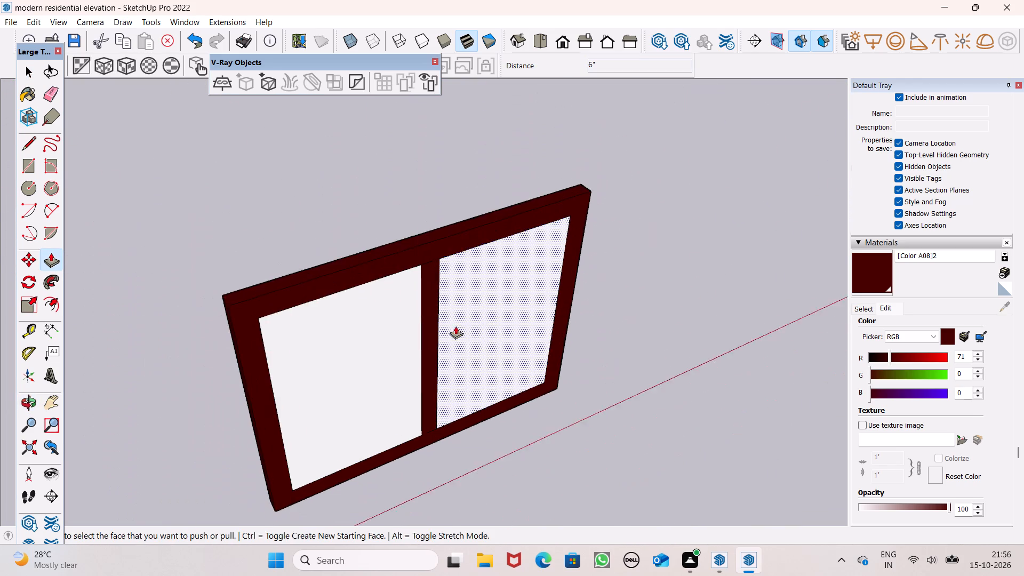
Push both front panes 6" back through the frame to open up the two window openings.
middle_click_drag(423, 361, 870, 286)
key("space")
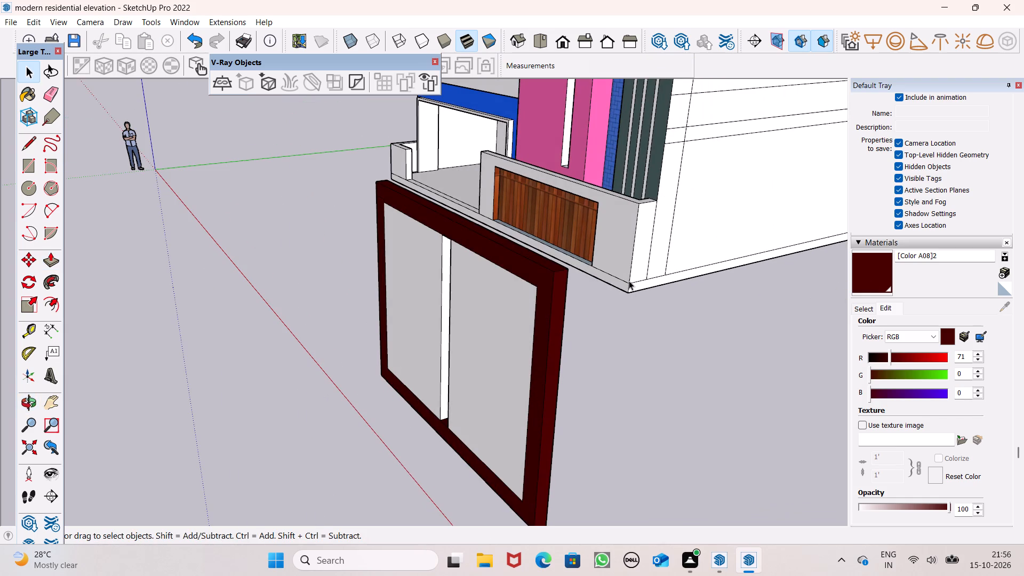
middle_click_drag(562, 367, 756, 337)
left_click(43, 263)
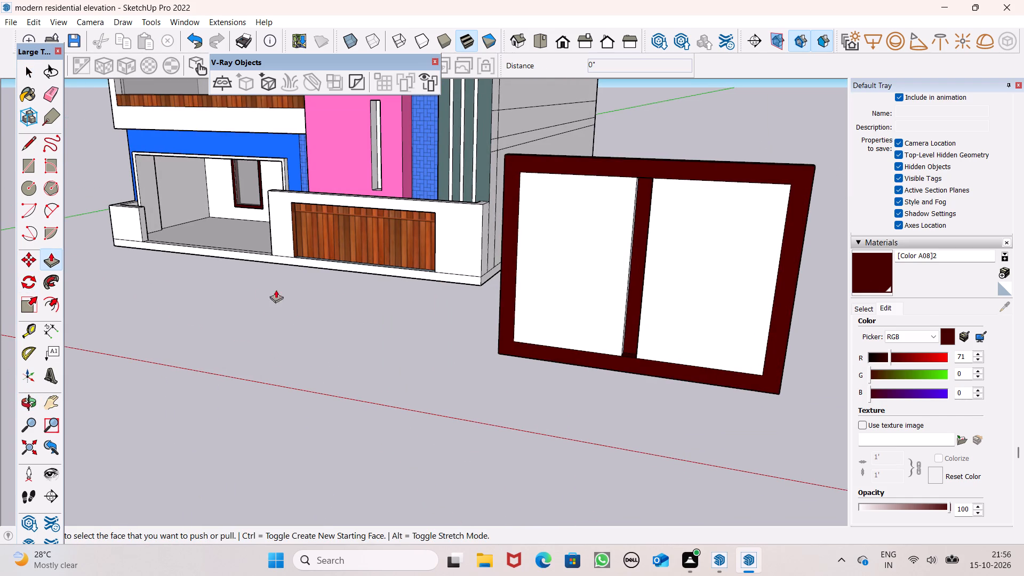
left_click_drag(551, 327, 579, 301)
left_click_drag(705, 345, 703, 344)
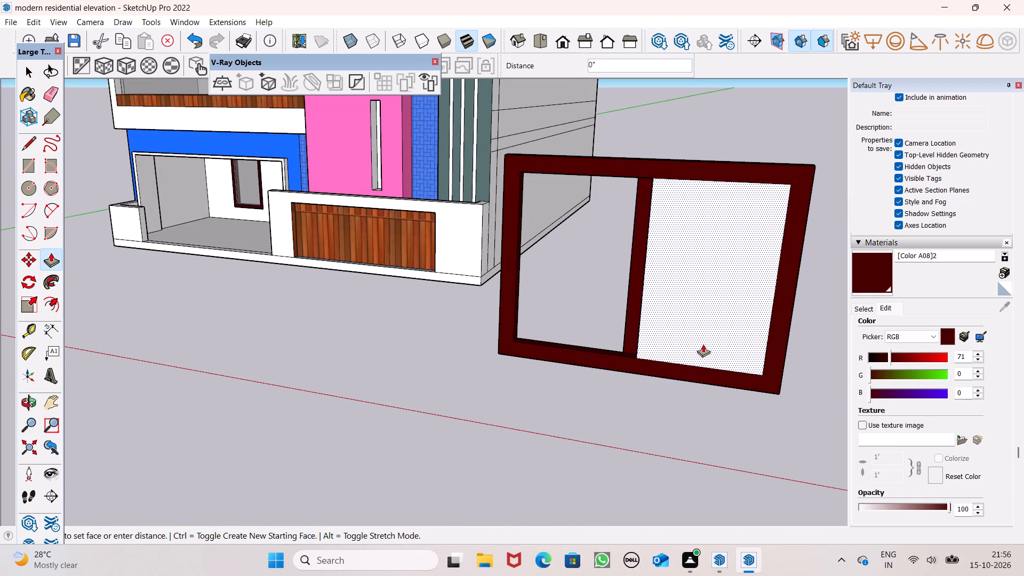
left_click_drag(703, 344, 749, 294)
Examine the opened frame from several sides, including where the divider meets the bottom rail.
scroll(644, 349, "down", 3)
middle_click_drag(671, 393, 358, 471)
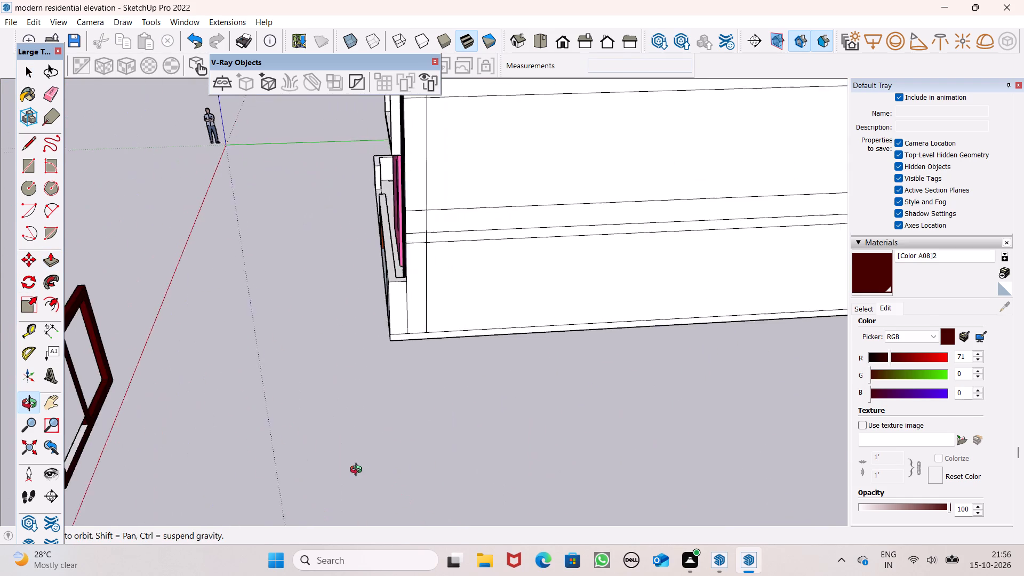
middle_click_drag(358, 471, 358, 456)
scroll(347, 351, "down", 5)
scroll(250, 399, "up", 7)
scroll(60, 391, "up", 3)
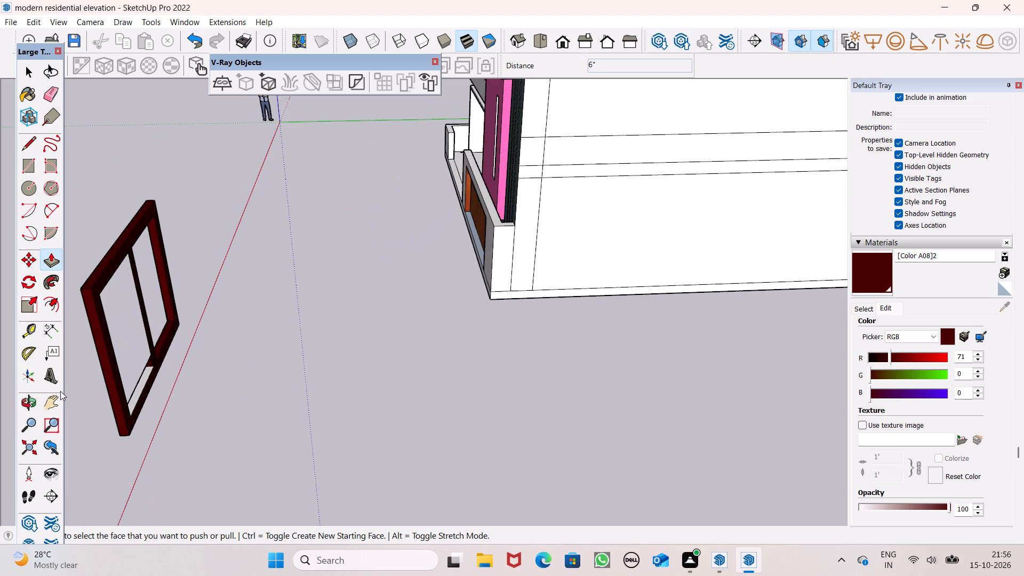
scroll(60, 391, "up", 12)
middle_click_drag(157, 391, 60, 412)
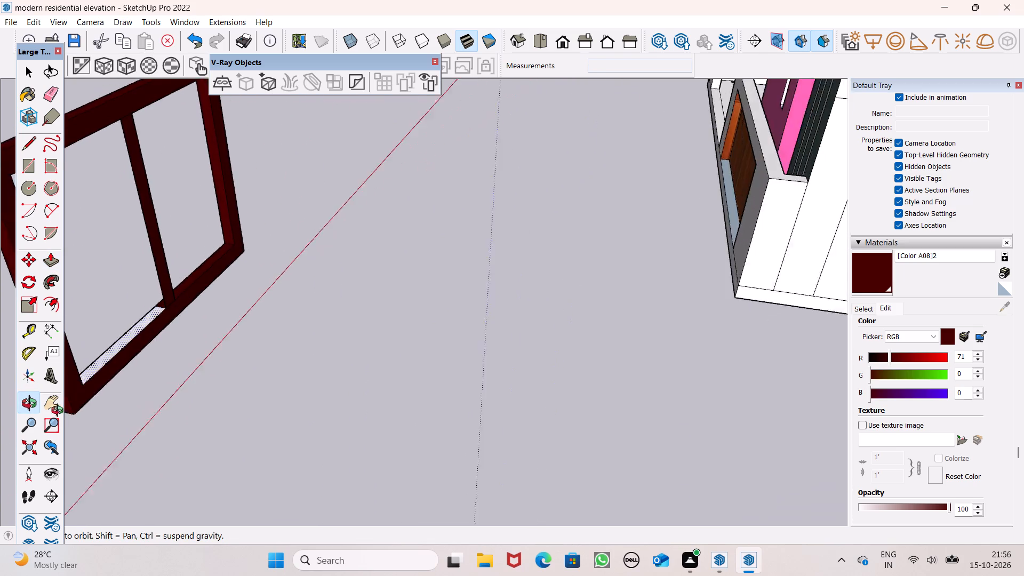
middle_click_drag(60, 412, 370, 377)
scroll(362, 393, "up", 5)
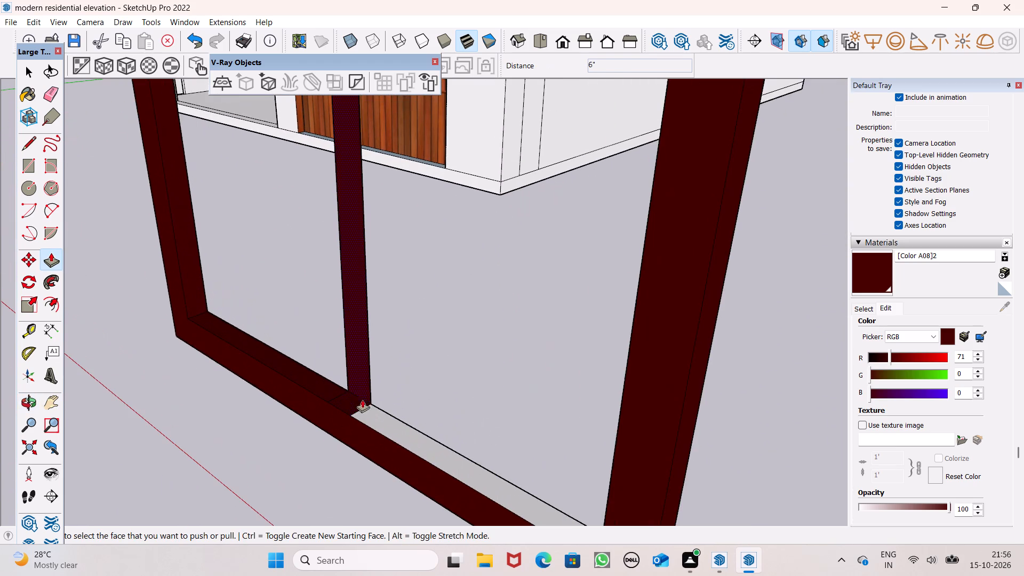
middle_click_drag(433, 394, 498, 405)
scroll(300, 379, "down", 6)
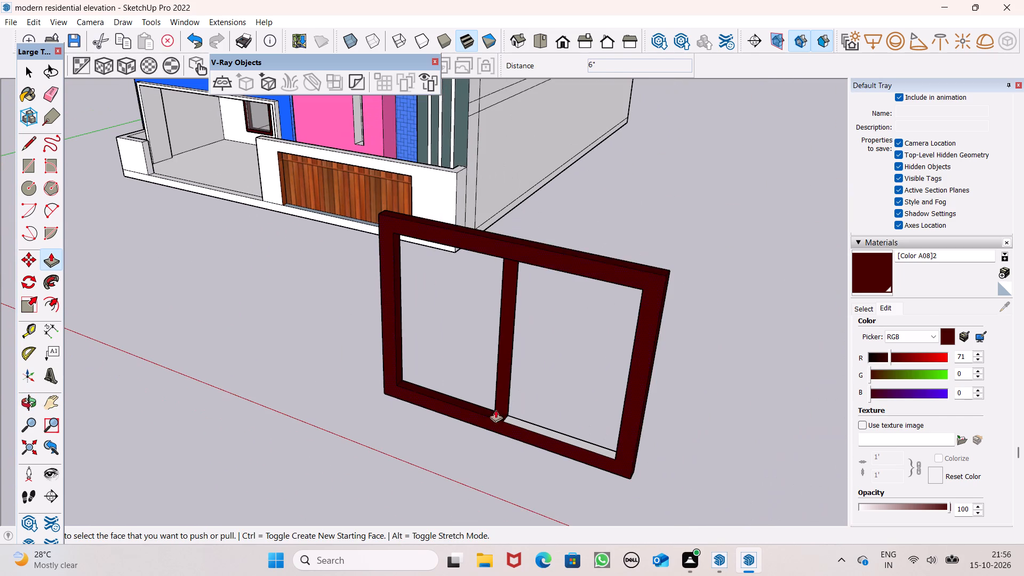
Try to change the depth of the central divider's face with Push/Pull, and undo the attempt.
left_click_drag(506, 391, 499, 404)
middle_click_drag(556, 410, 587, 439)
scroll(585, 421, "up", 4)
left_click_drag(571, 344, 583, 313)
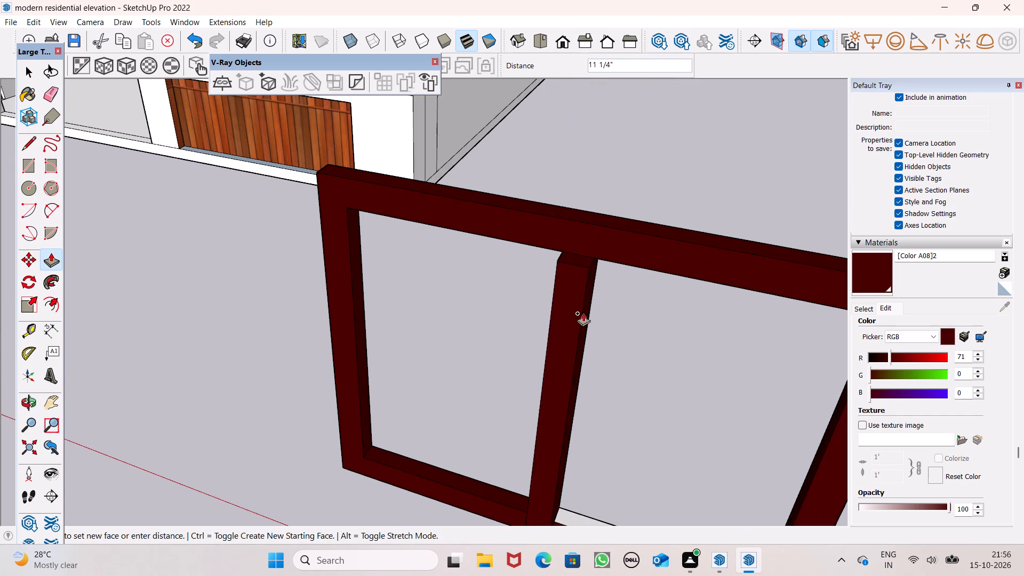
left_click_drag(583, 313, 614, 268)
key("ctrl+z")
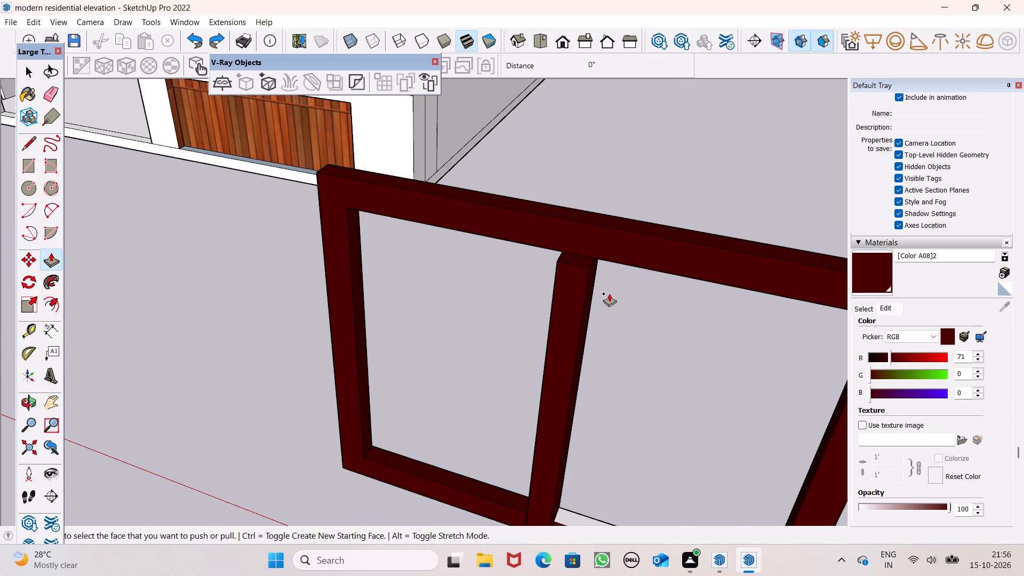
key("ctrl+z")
Push/Pull the central divider's face until it is flush with the surrounding window frame.
left_click_drag(582, 297, 563, 294)
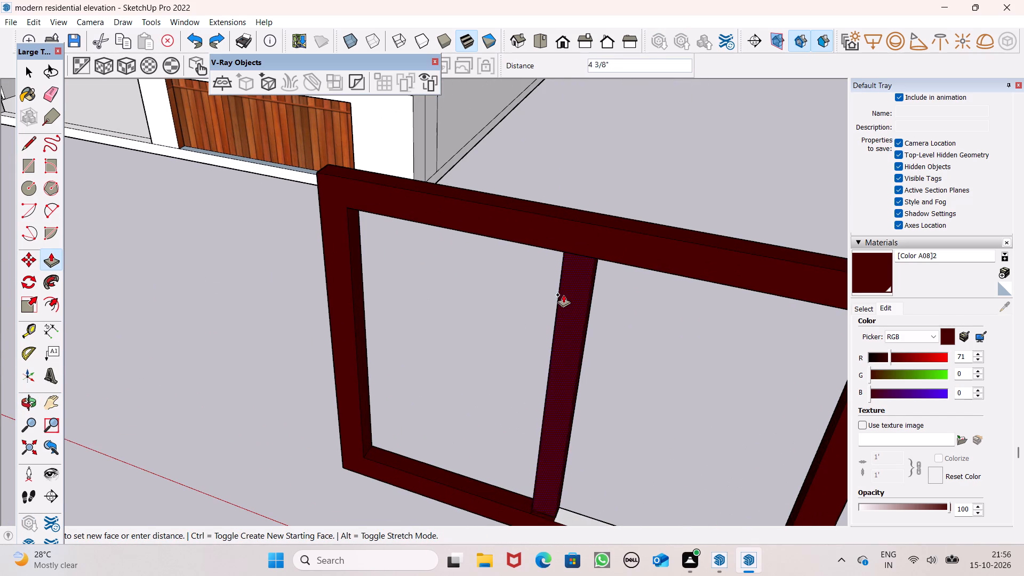
left_click_drag(563, 294, 588, 244)
key("space")
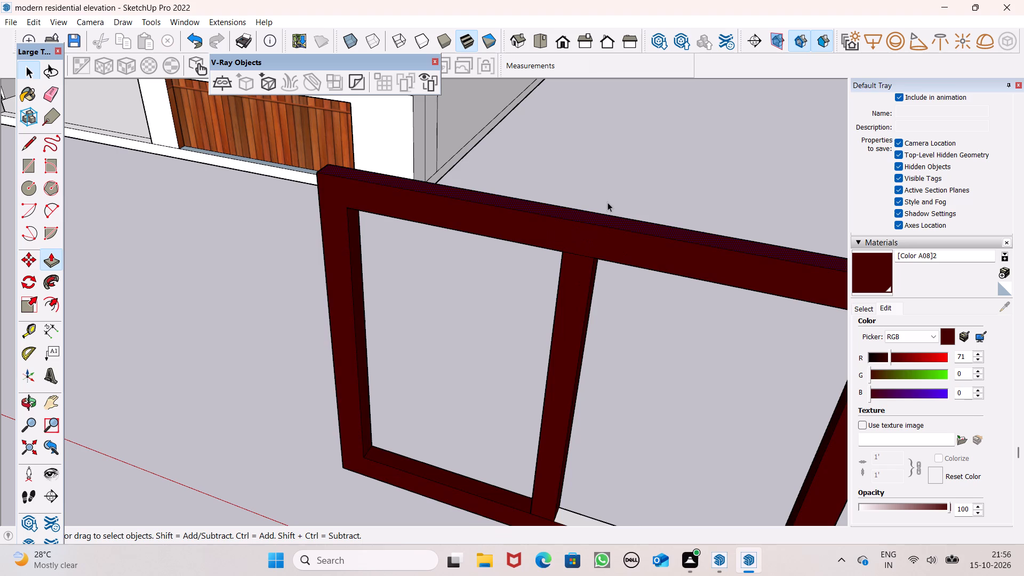
key("space")
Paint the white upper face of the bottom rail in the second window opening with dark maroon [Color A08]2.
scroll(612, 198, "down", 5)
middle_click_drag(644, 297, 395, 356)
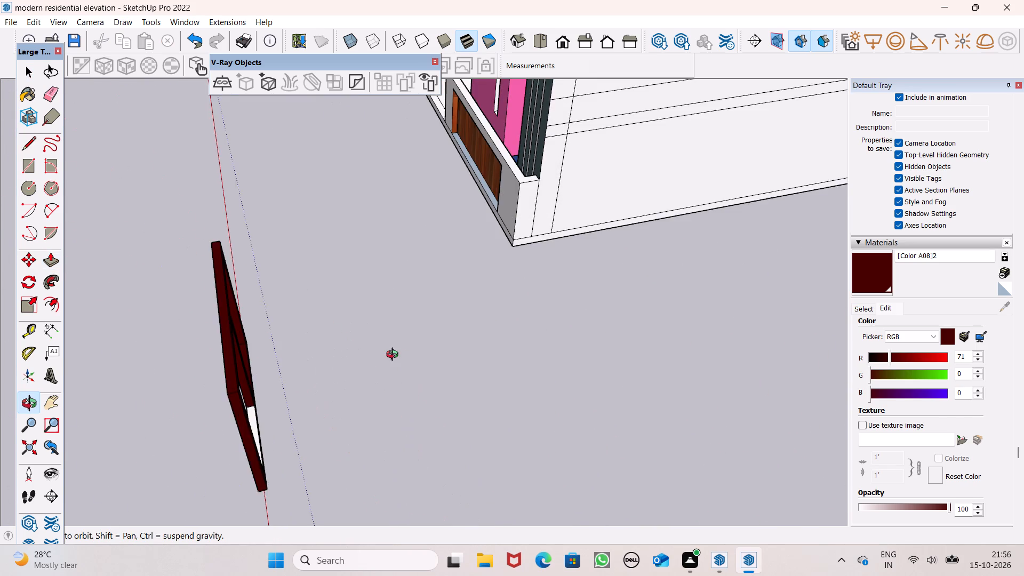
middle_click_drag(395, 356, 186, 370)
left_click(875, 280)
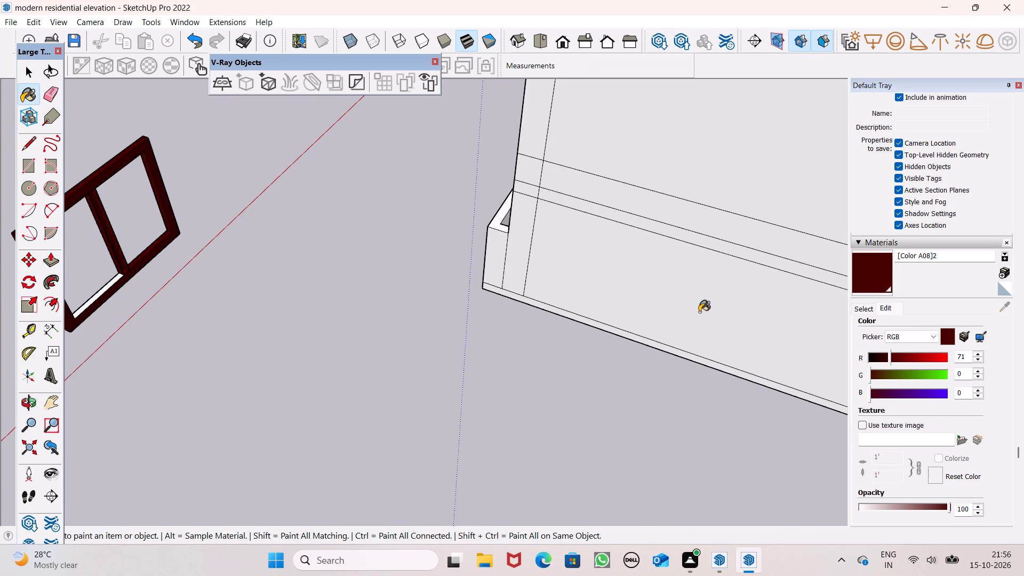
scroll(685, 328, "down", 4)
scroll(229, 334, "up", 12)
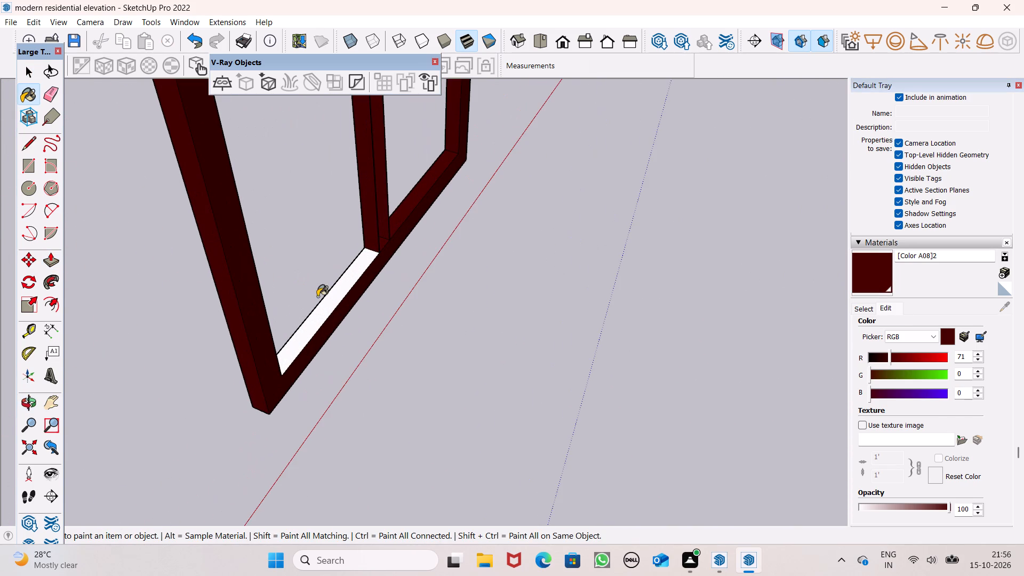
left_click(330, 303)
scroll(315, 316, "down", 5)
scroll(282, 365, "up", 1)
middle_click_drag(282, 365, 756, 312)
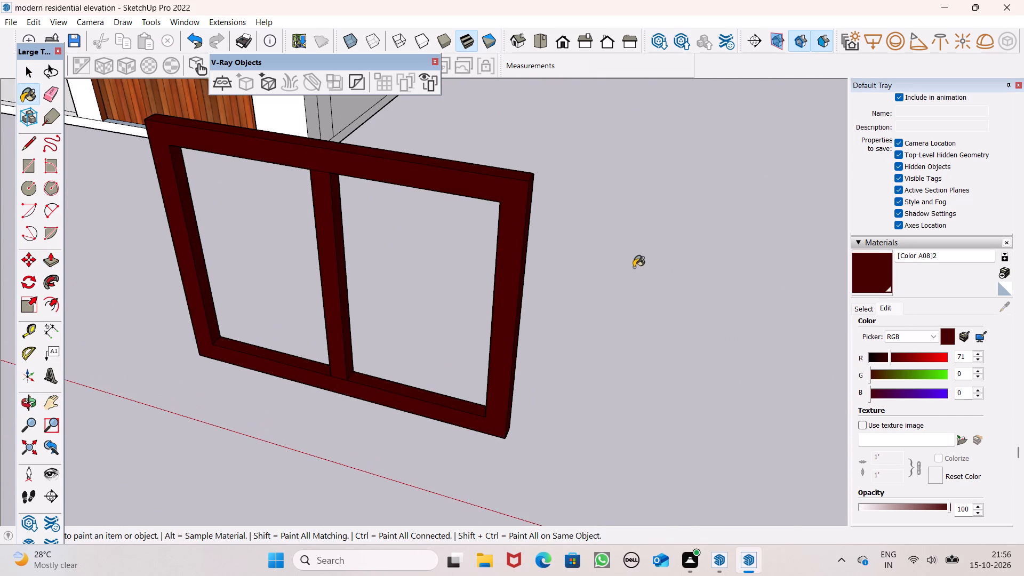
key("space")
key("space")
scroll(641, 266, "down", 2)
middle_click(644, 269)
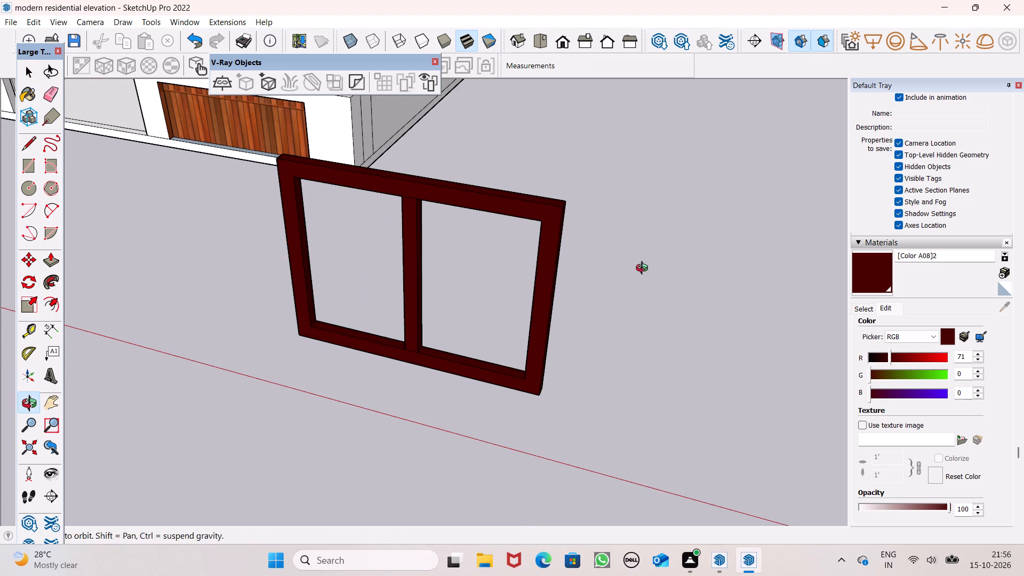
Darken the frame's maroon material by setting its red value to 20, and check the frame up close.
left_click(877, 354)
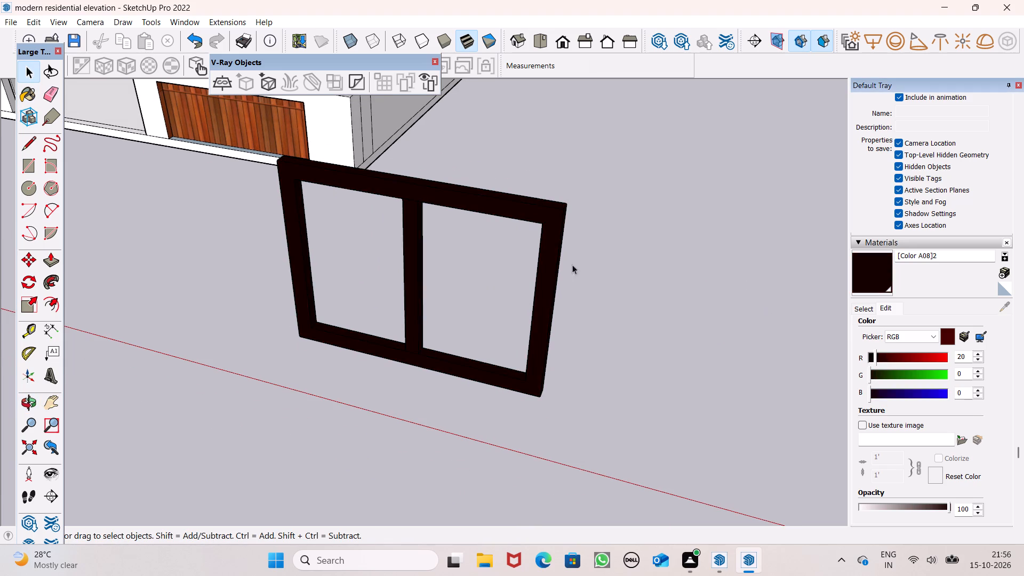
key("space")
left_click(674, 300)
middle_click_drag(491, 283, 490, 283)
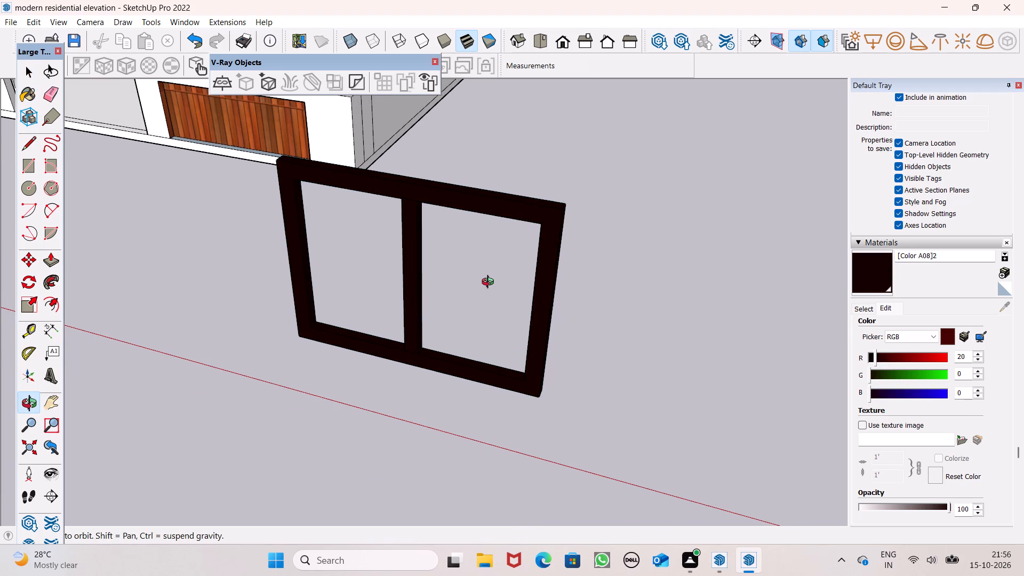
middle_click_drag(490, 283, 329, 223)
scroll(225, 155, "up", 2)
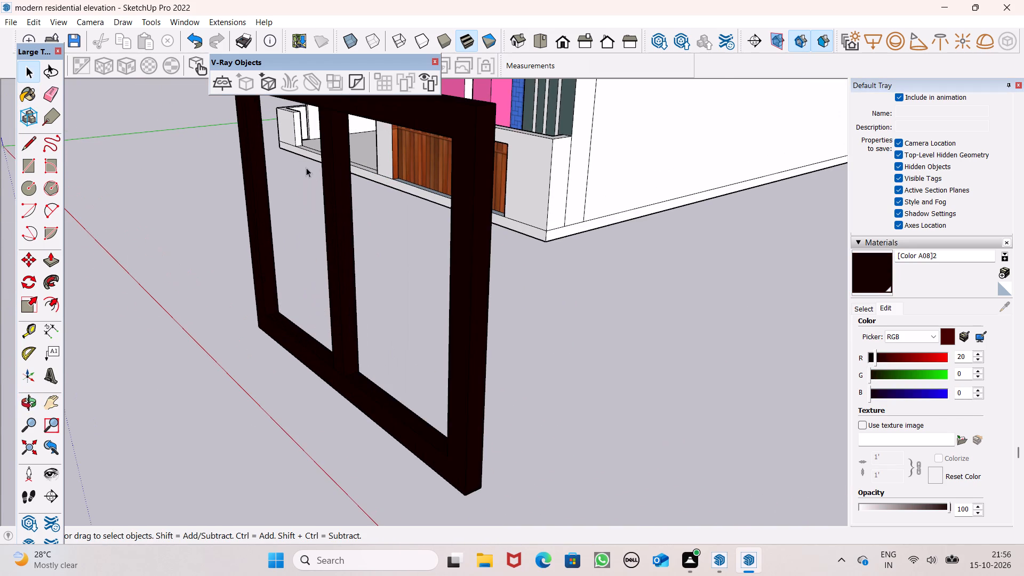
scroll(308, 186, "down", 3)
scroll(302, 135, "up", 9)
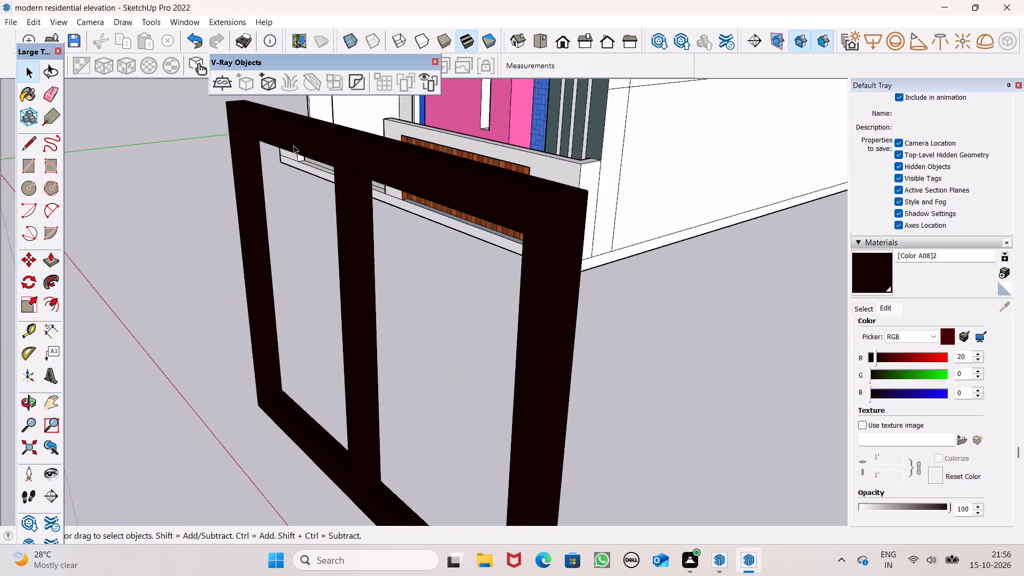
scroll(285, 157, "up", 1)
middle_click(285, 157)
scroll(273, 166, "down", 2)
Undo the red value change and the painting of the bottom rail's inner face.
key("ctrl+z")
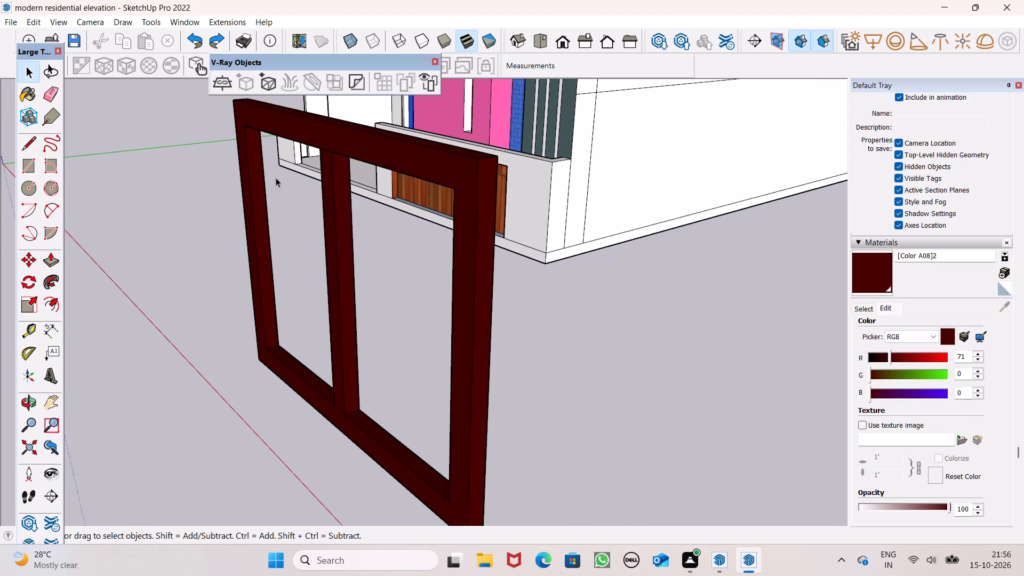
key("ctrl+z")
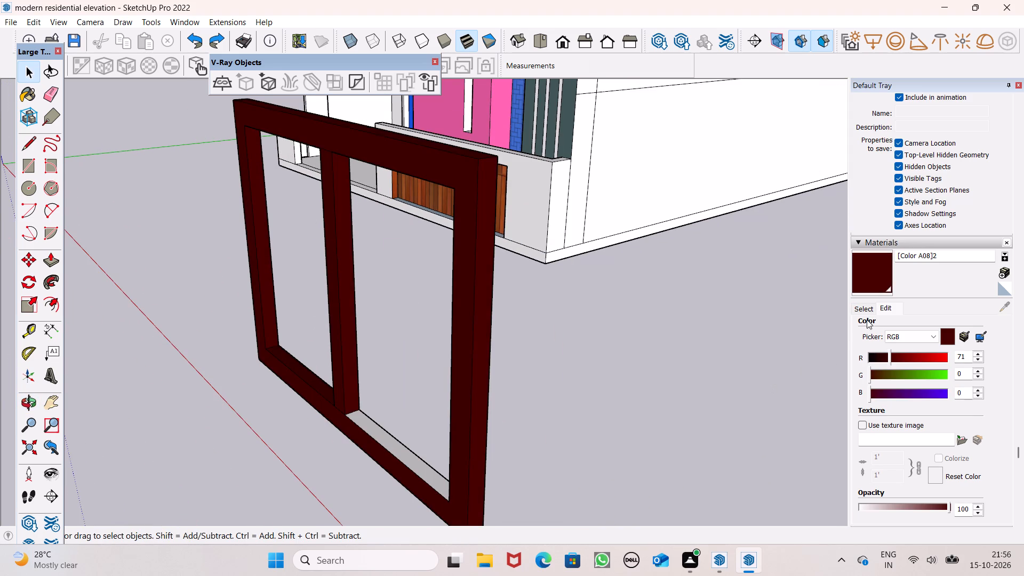
Paint the inner side face of the window frame's left stile with white Color M00.
left_click(866, 313)
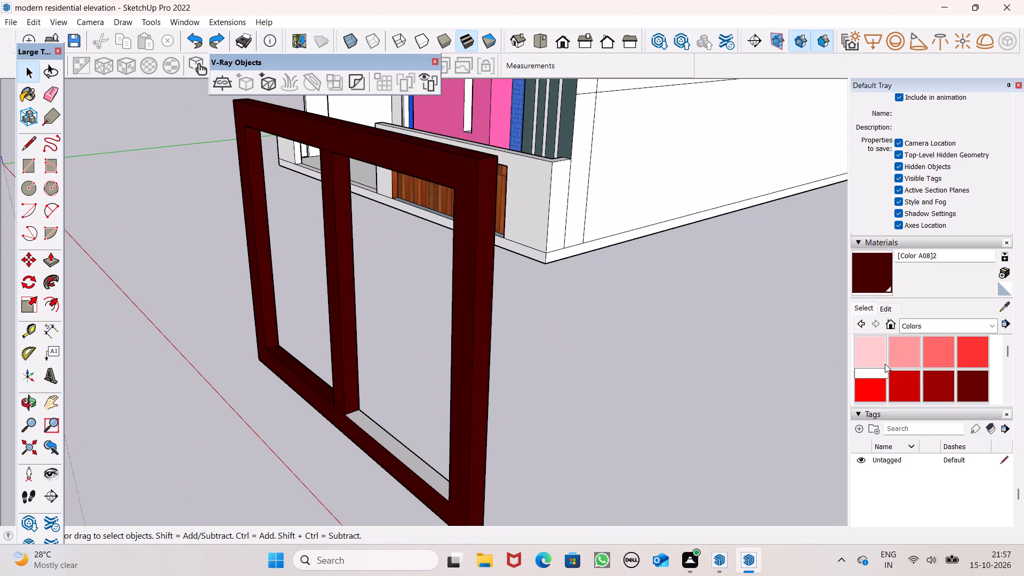
scroll(893, 360, "down", 13)
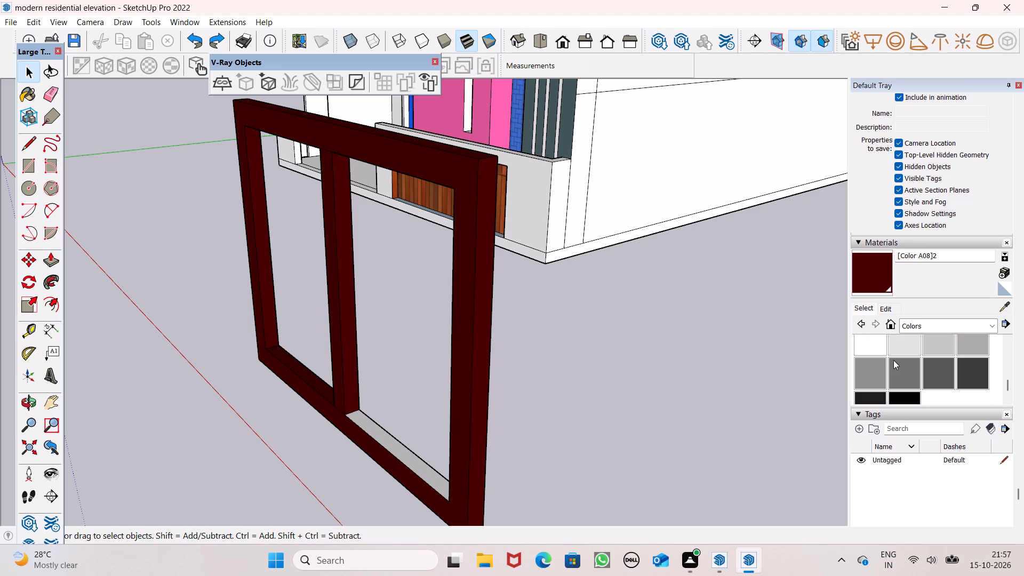
left_click(878, 349)
middle_click_drag(497, 350, 540, 357)
scroll(539, 357, "up", 1)
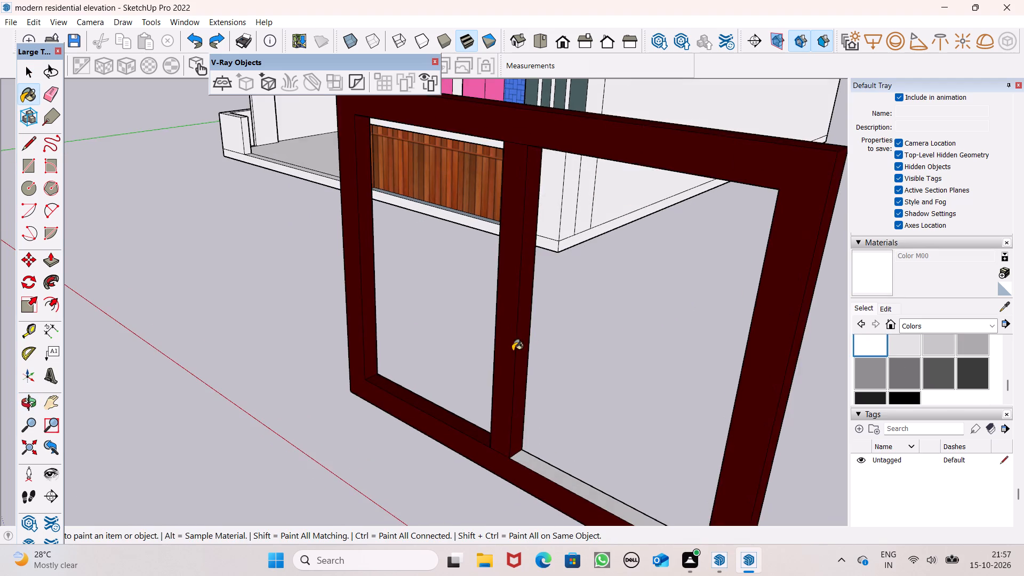
scroll(364, 332, "up", 3)
left_click(369, 321)
middle_click_drag(473, 386, 472, 387)
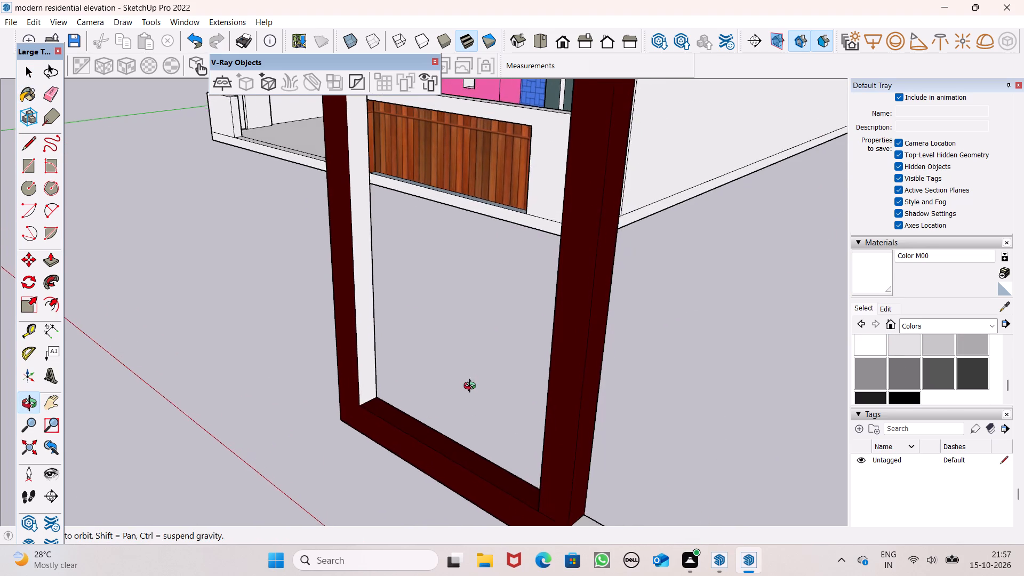
middle_click_drag(472, 387, 430, 406)
scroll(430, 406, "up", 1)
scroll(493, 329, "down", 1)
key("space")
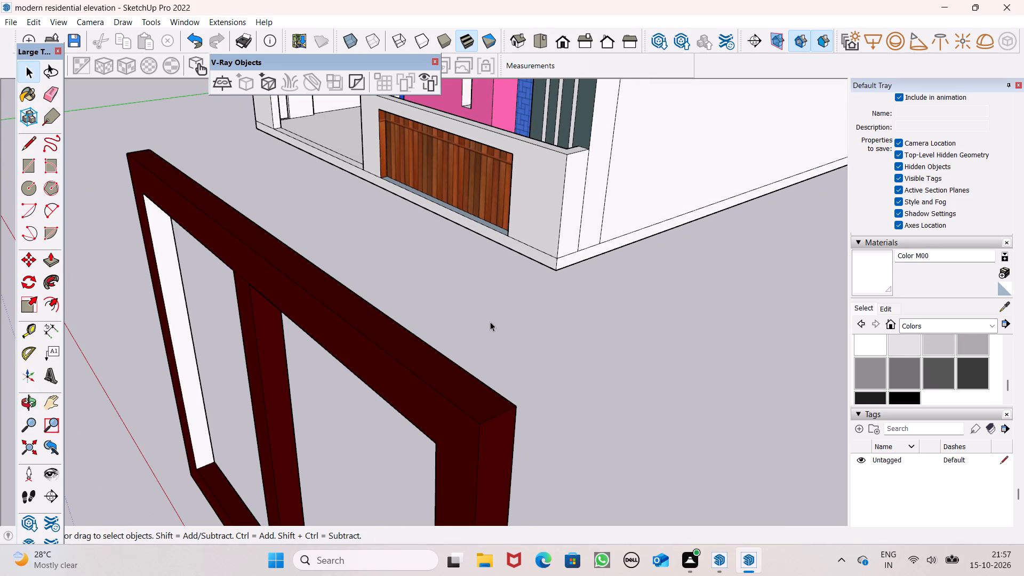
Draw a small circle near the top of the left stile's white inner face.
scroll(492, 300, "down", 2)
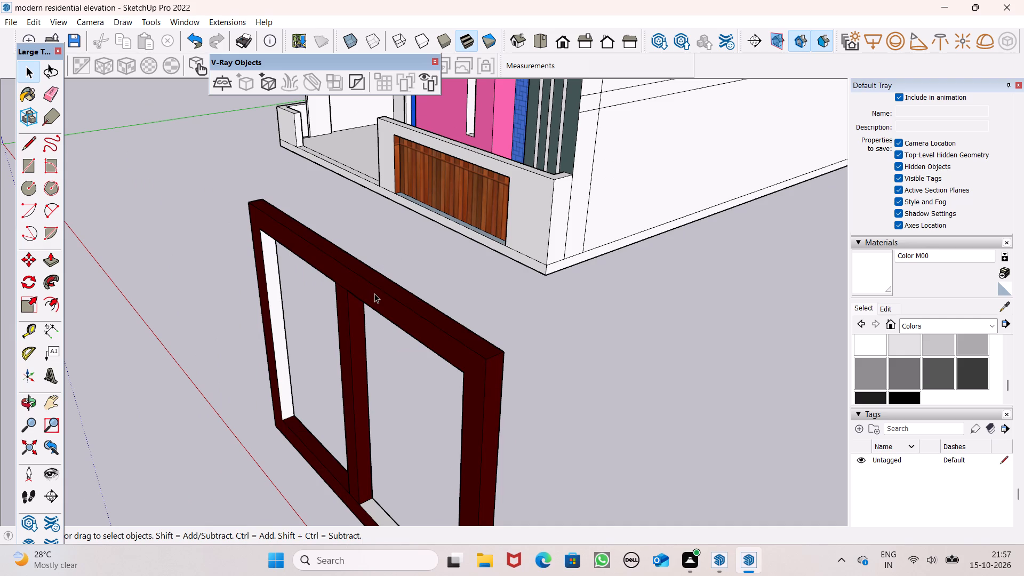
scroll(292, 305, "up", 3)
scroll(305, 243, "down", 4)
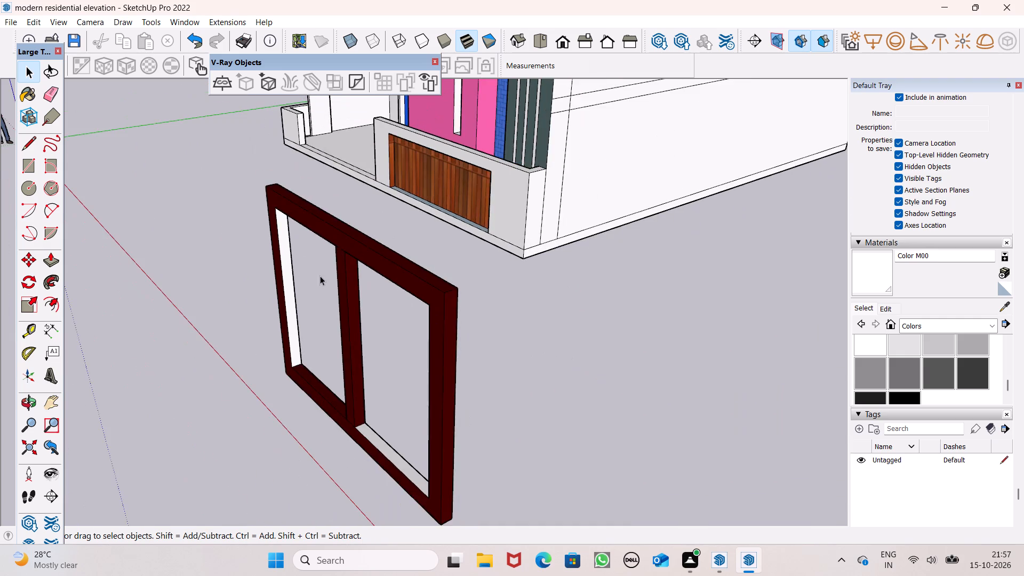
middle_click_drag(320, 276, 289, 140)
scroll(278, 227, "up", 1)
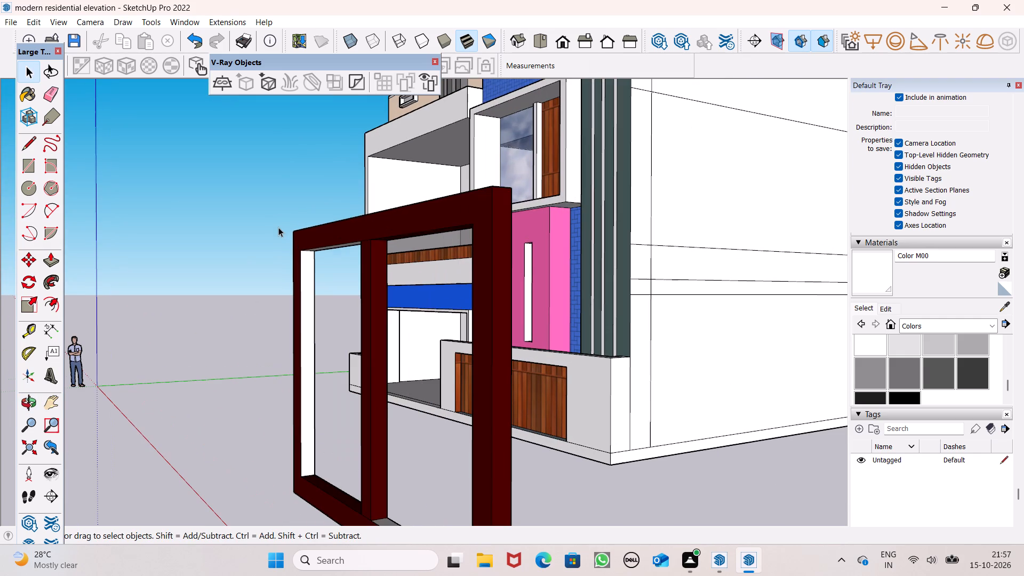
scroll(314, 258, "up", 6)
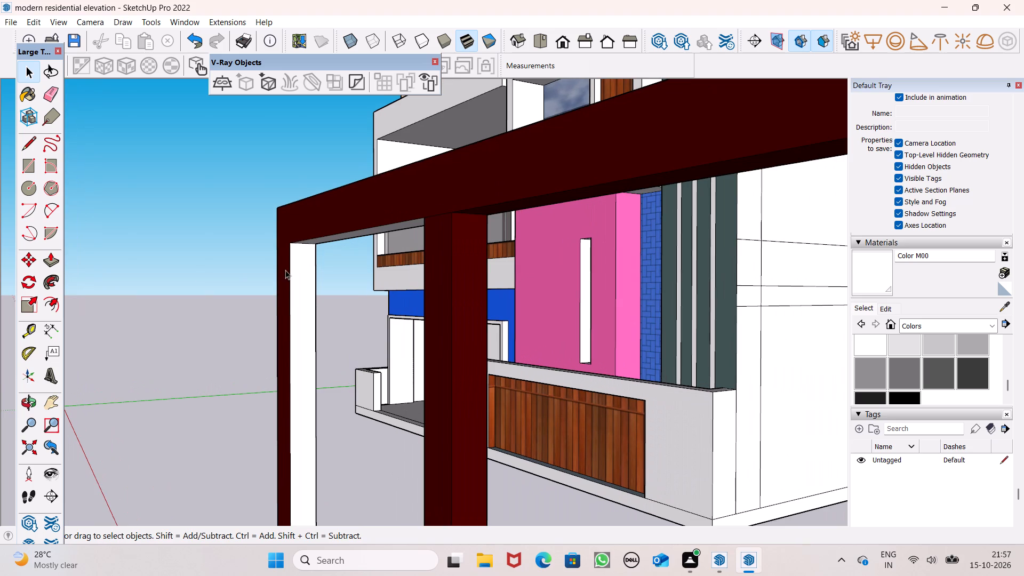
left_click(26, 186)
scroll(259, 248, "up", 3)
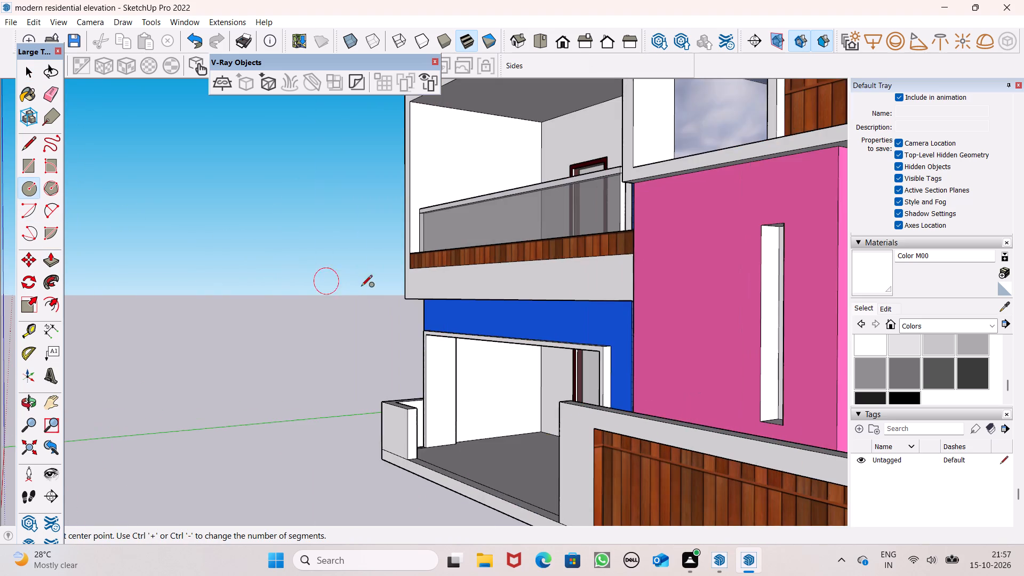
scroll(295, 282, "down", 4)
scroll(326, 301, "up", 7)
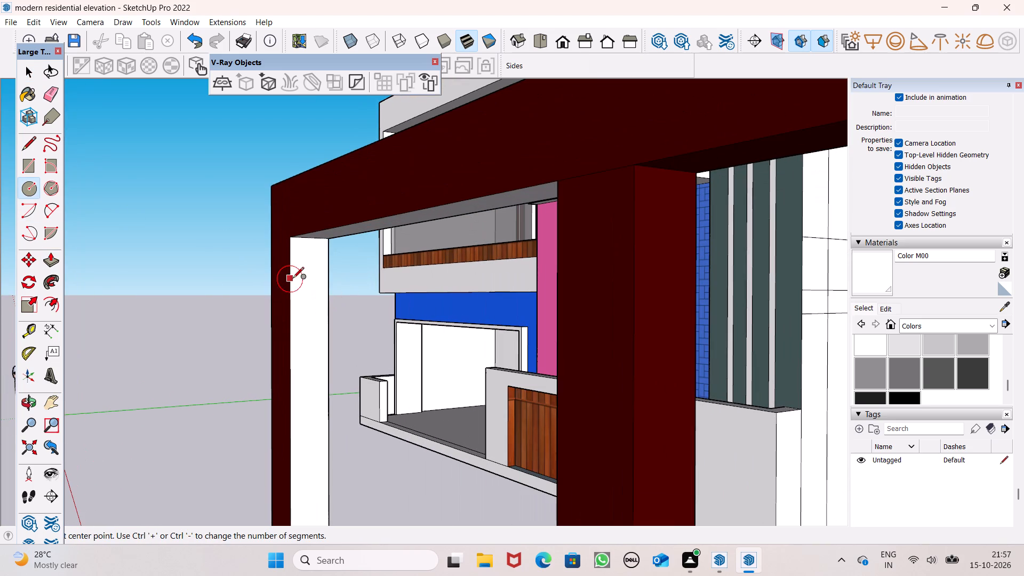
scroll(335, 298, "up", 2)
scroll(335, 298, "down", 1)
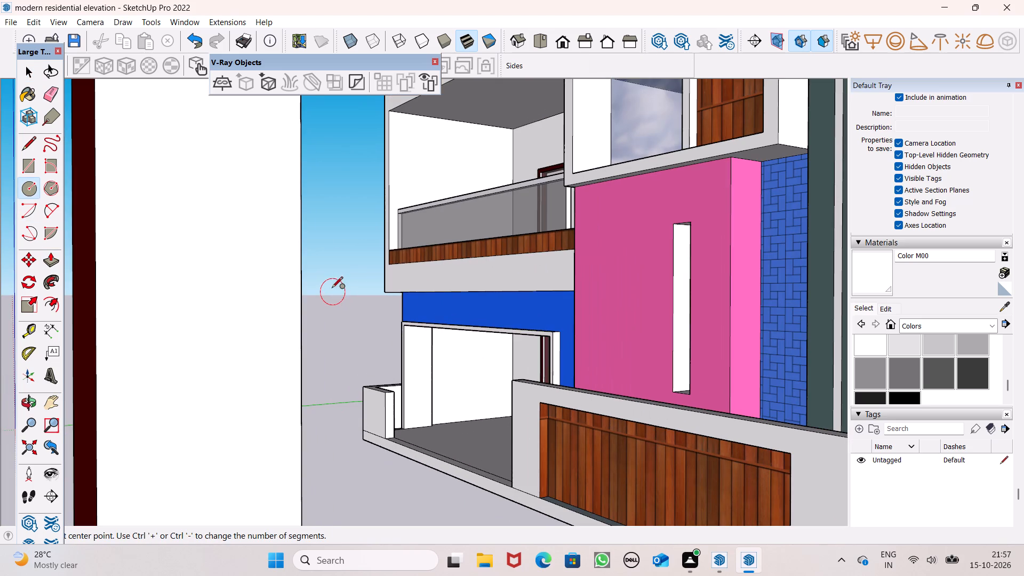
scroll(326, 291, "down", 2)
scroll(323, 281, "up", 6)
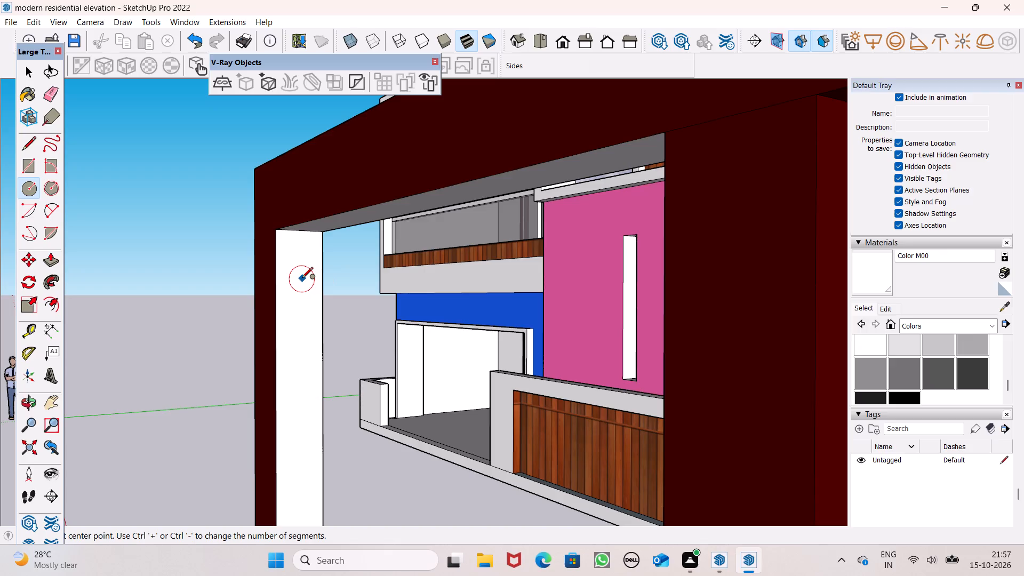
middle_click_drag(302, 282, 292, 301)
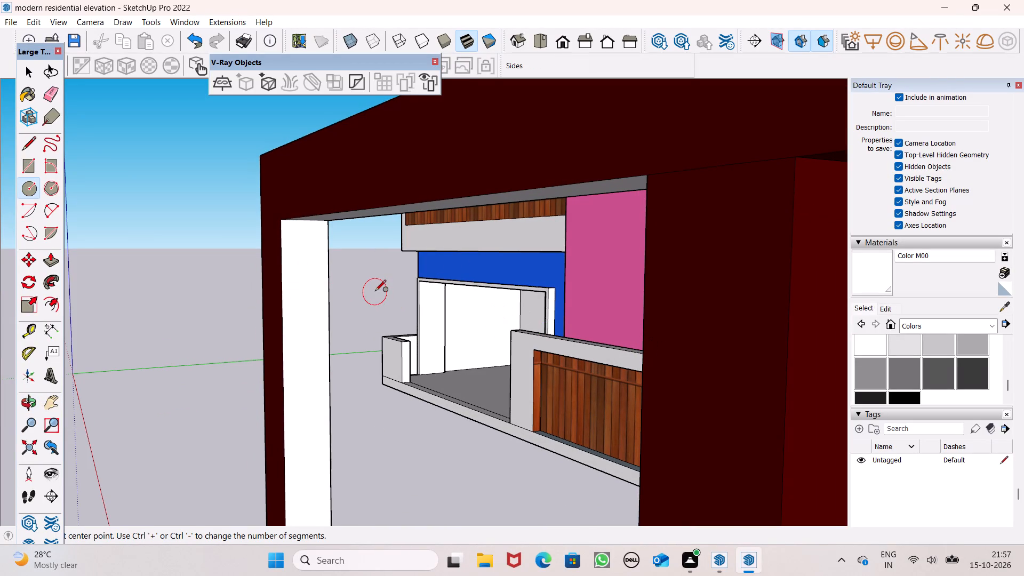
scroll(367, 290, "up", 1)
scroll(358, 297, "down", 2)
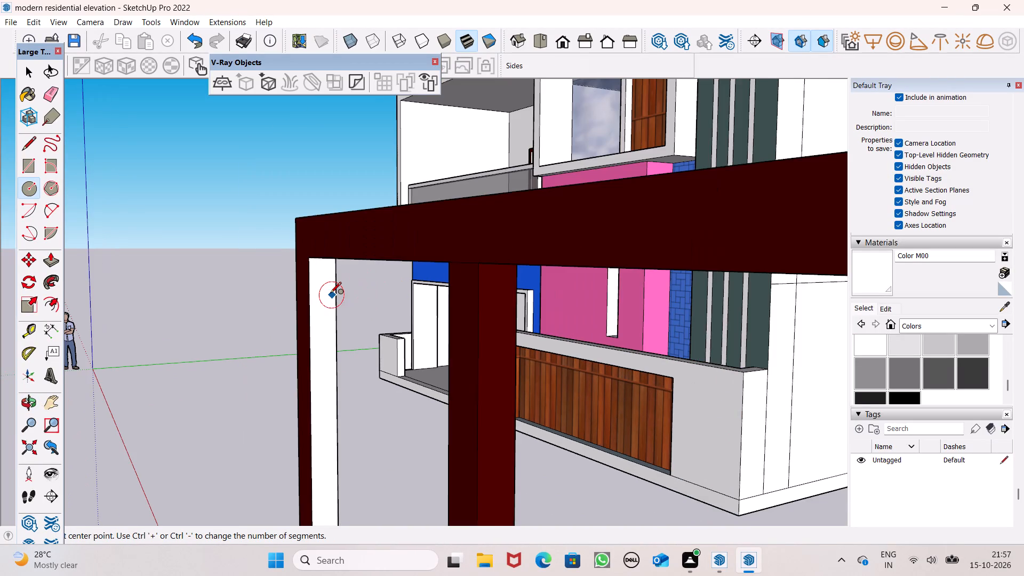
scroll(330, 294, "up", 8)
middle_click_drag(322, 290, 313, 278)
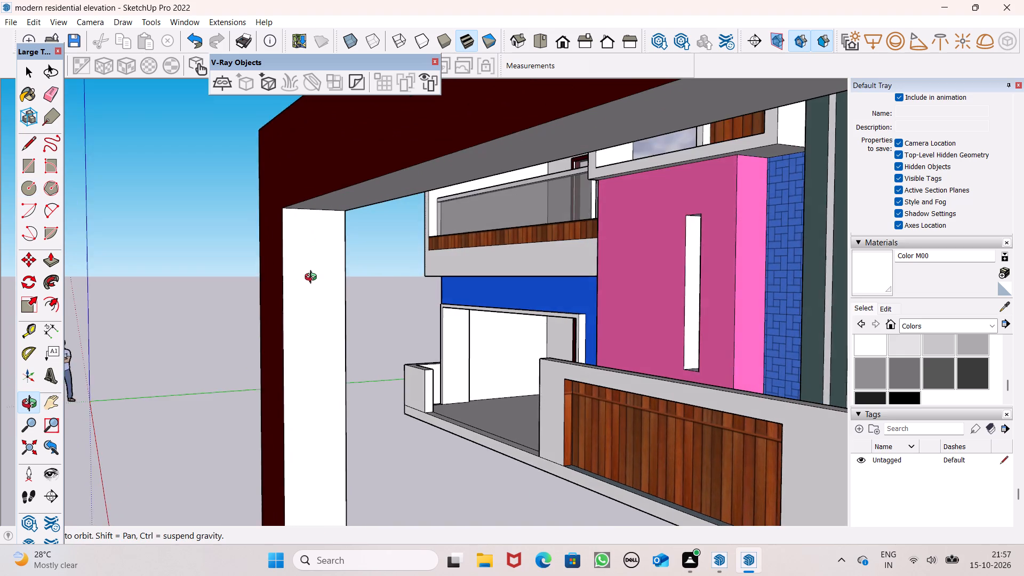
middle_click_drag(313, 278, 293, 286)
scroll(293, 286, "up", 2)
left_click_drag(316, 266, 316, 283)
key("space")
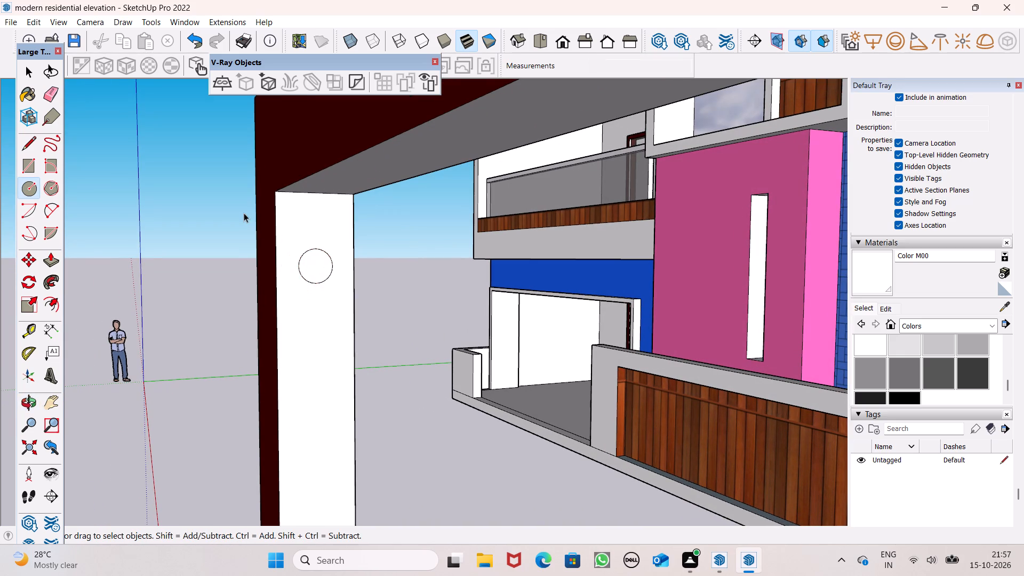
Copy the circle about 5 7/8" down the left stile's white inner face and array the copy *15.
scroll(244, 213, "down", 6)
middle_click_drag(255, 273, 271, 306)
scroll(299, 251, "up", 5)
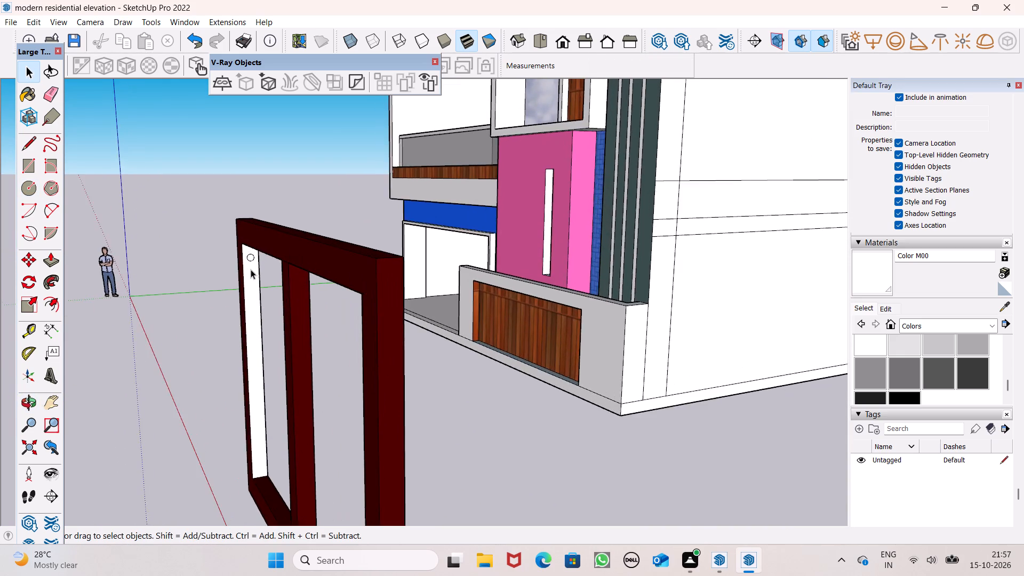
scroll(251, 269, "up", 5)
double_click(250, 251)
scroll(276, 239, "up", 2)
key("m")
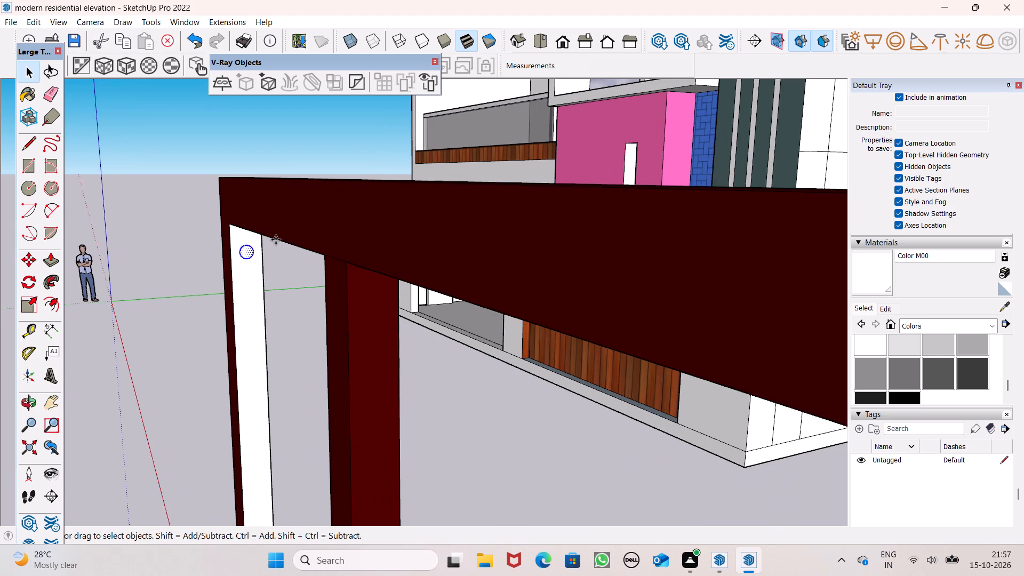
key("Return")
left_click_drag(249, 259, 249, 284)
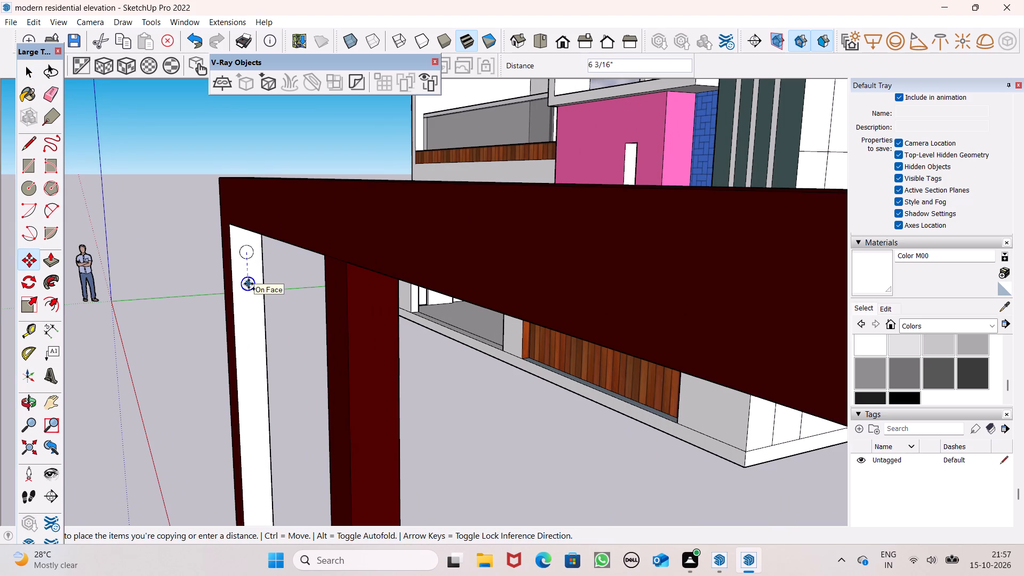
left_click_drag(249, 284, 248, 282)
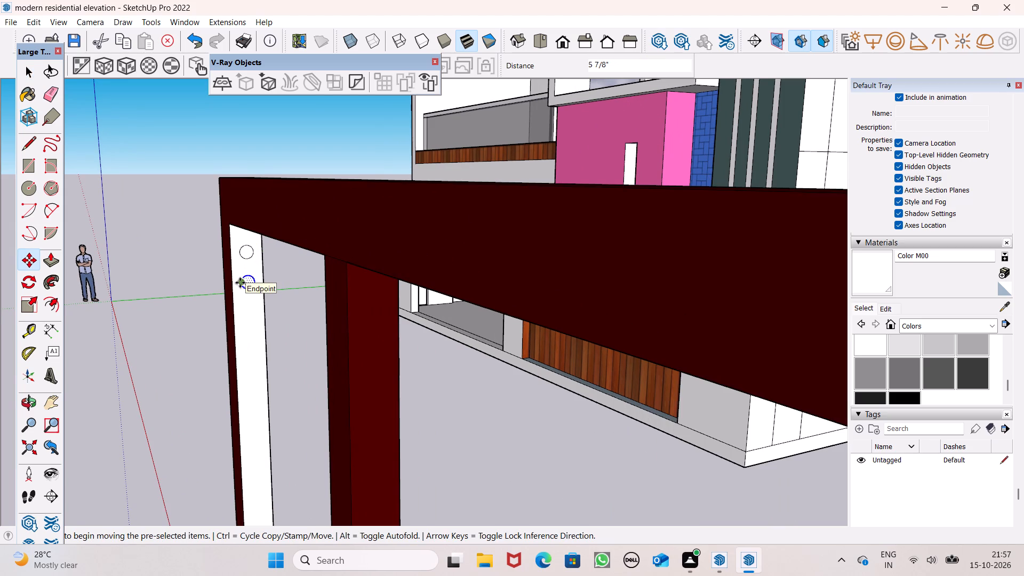
key("shift+asterisk")
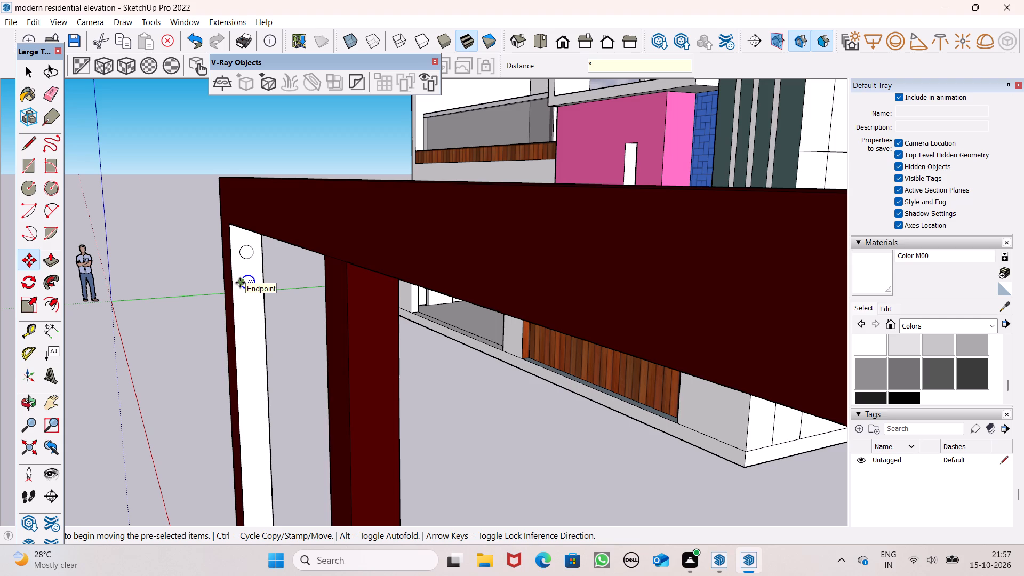
type("15")
key("Return")
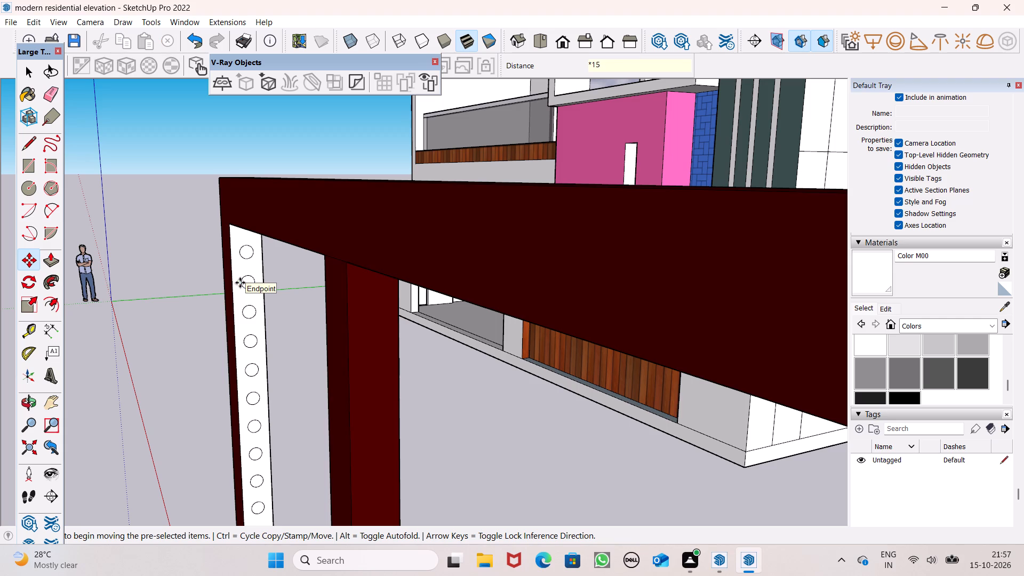
key("space")
Erase the partial circle cut off by the bottom rail at the foot of the left stile's white face.
scroll(144, 186, "down", 3)
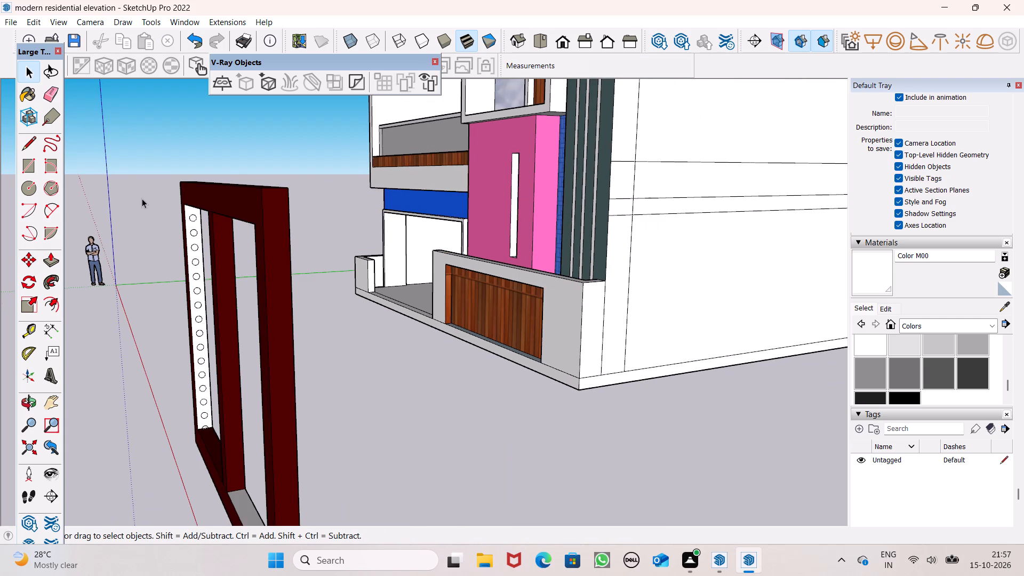
left_click(142, 198)
middle_click_drag(163, 390, 181, 382)
scroll(246, 450, "up", 7)
scroll(255, 379, "up", 2)
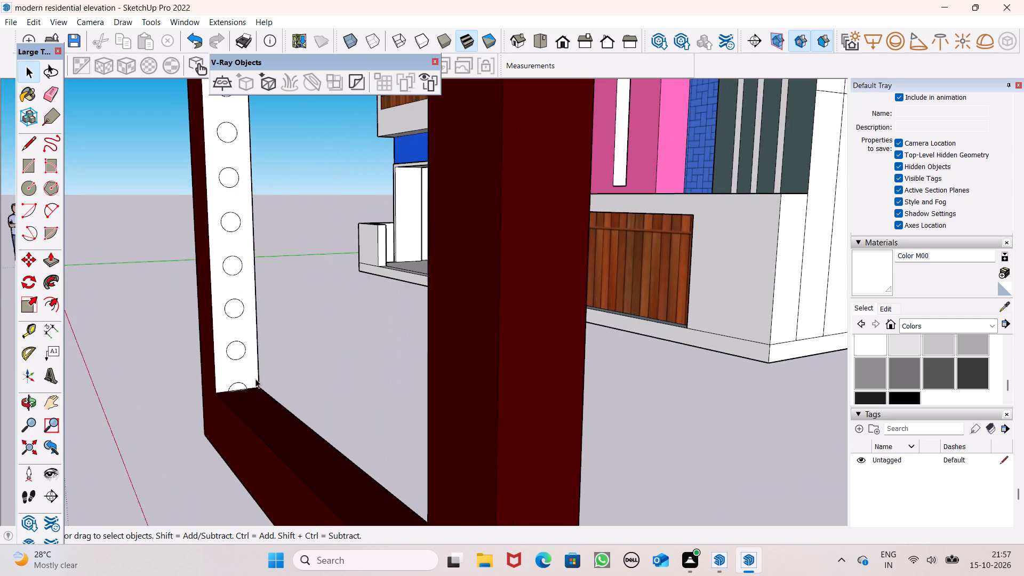
scroll(255, 379, "up", 2)
left_click(55, 99)
scroll(219, 399, "up", 4)
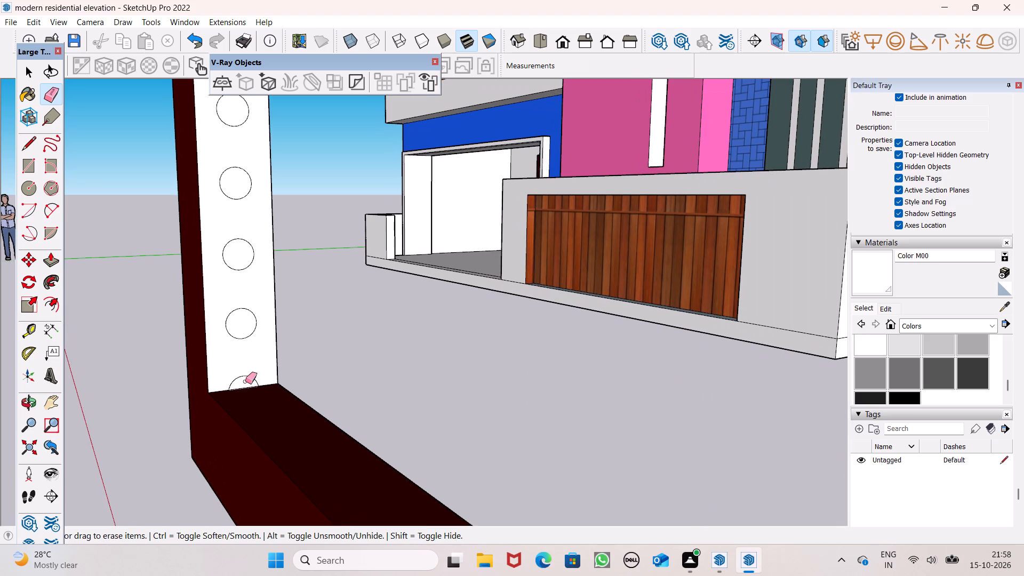
left_click_drag(245, 381, 241, 379)
key("space")
Push/Pull the top three circles into rods through the middle mullion, the second and third about 7' 10" and 7' 9" long.
scroll(249, 382, "down", 13)
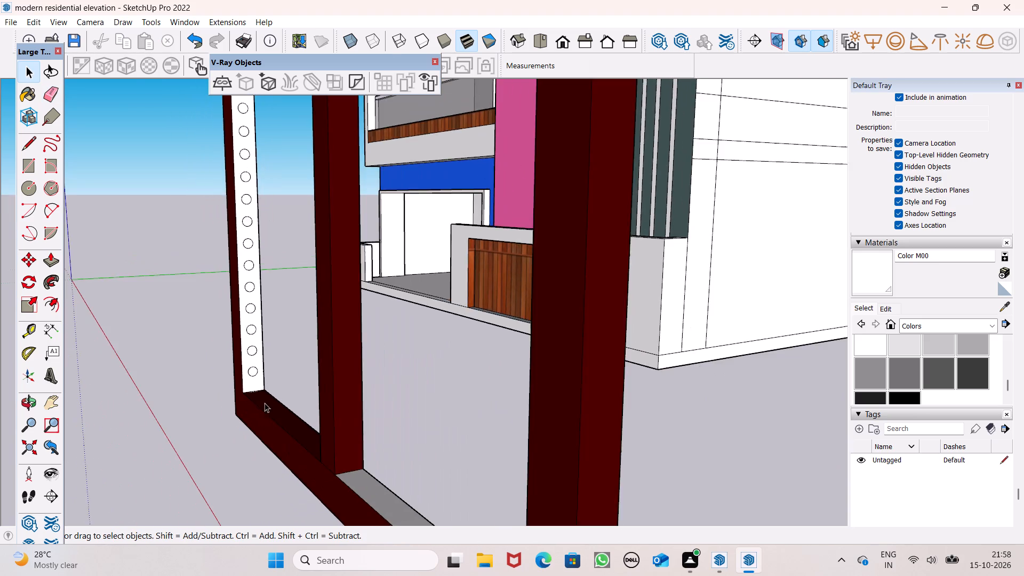
scroll(264, 400, "down", 5)
middle_click_drag(295, 426, 356, 493)
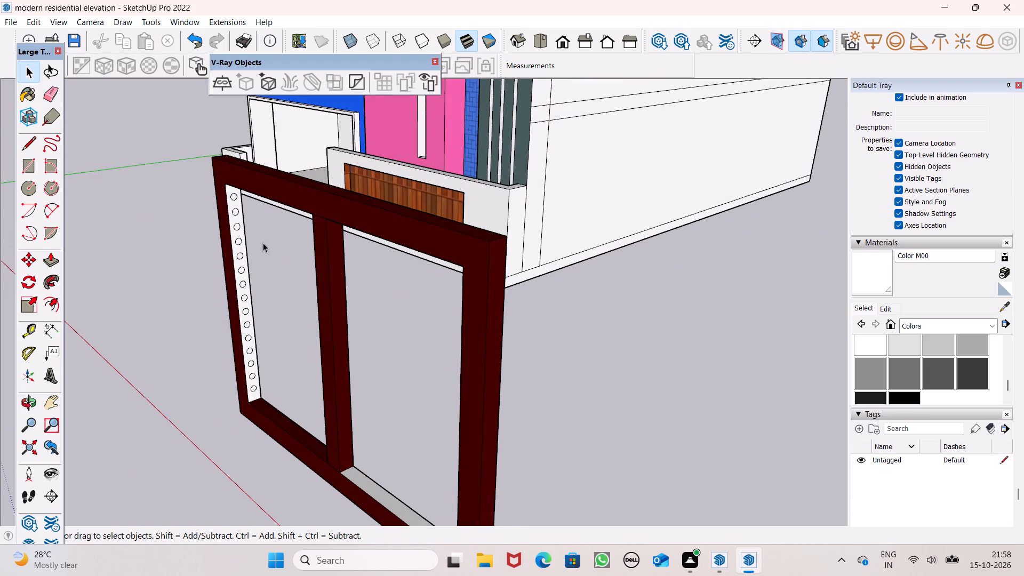
scroll(263, 243, "up", 4)
scroll(261, 234, "down", 4)
scroll(243, 183, "up", 6)
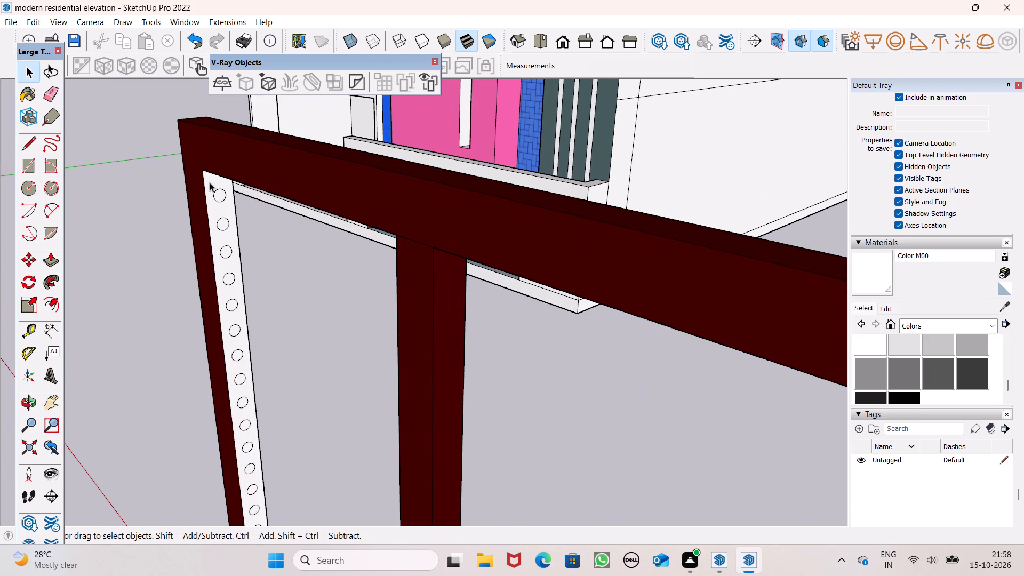
left_click(50, 259)
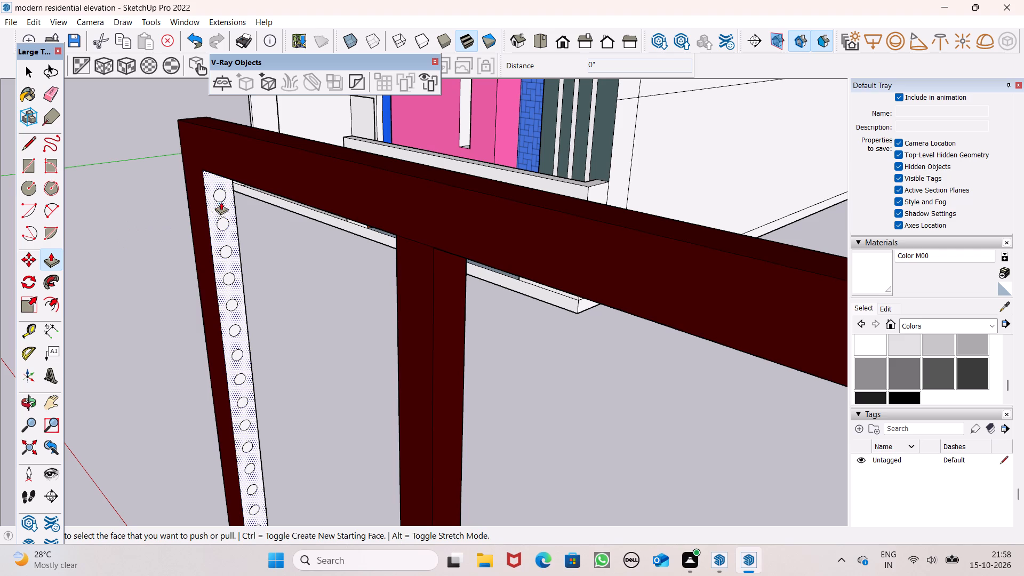
left_click_drag(222, 197, 504, 362)
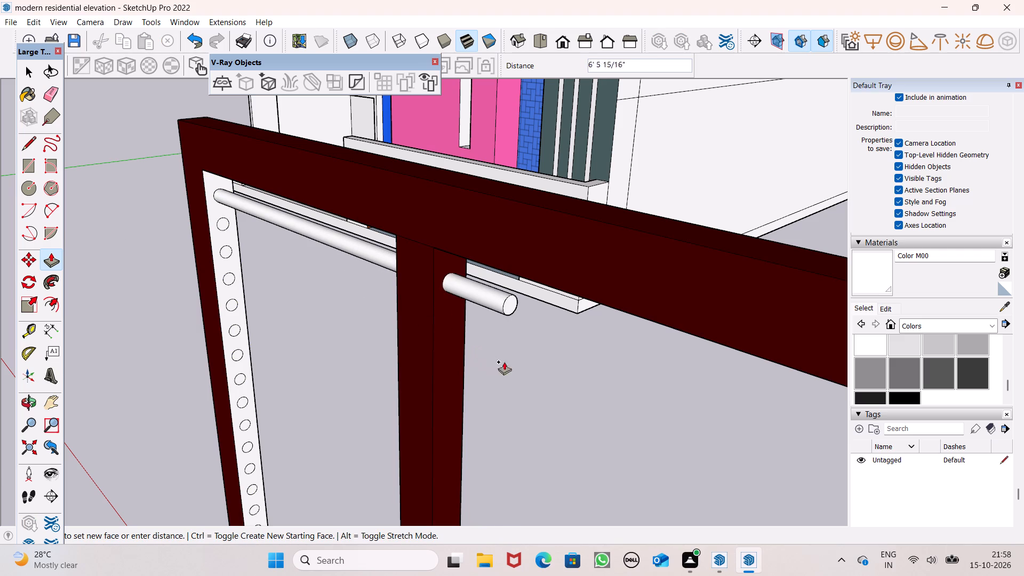
left_click_drag(504, 362, 603, 418)
left_click_drag(224, 225, 291, 261)
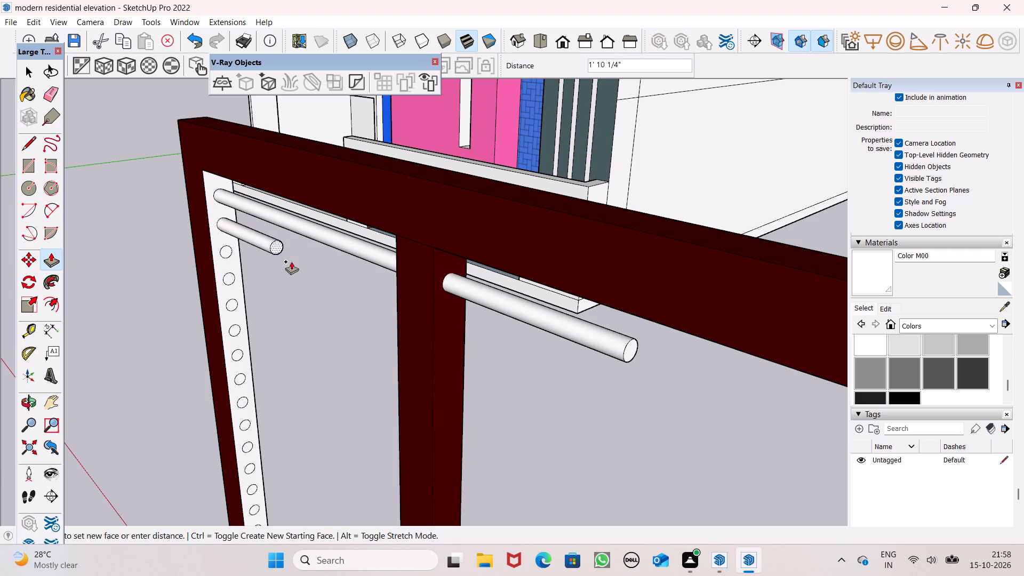
left_click_drag(291, 261, 614, 432)
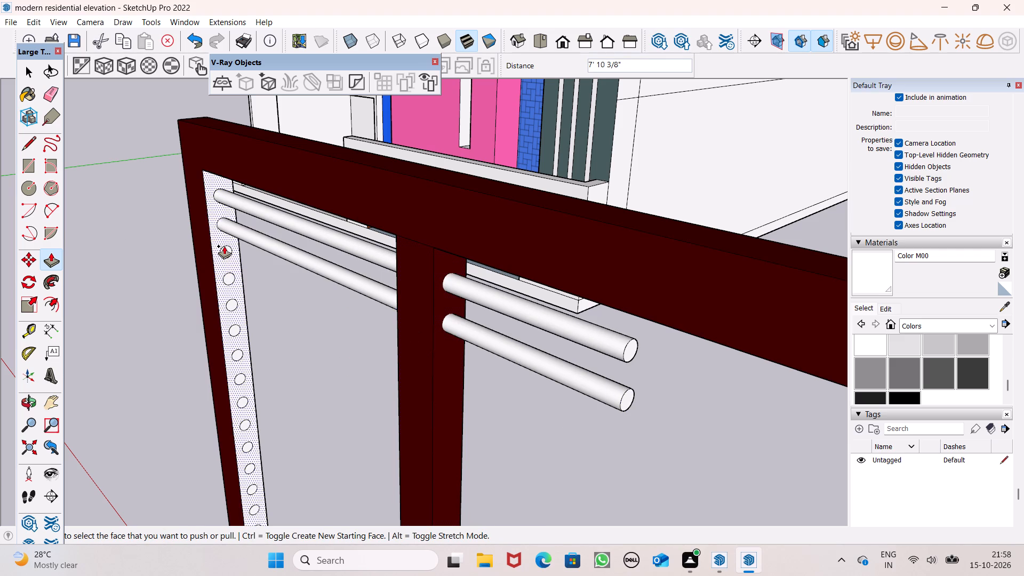
left_click_drag(229, 250, 611, 445)
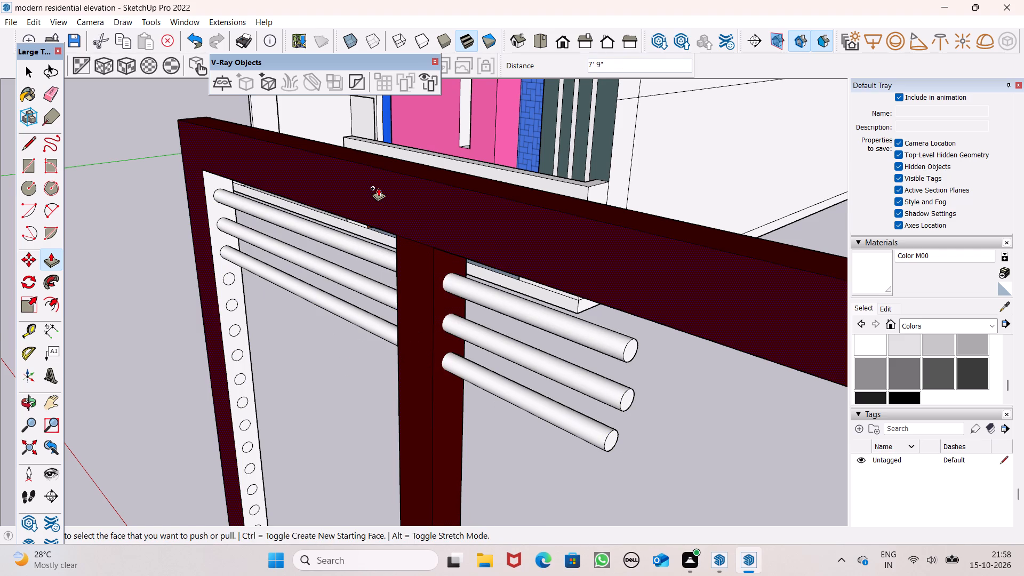
Extrude the fourth circle about 5' 9" to the mullion and extend its end about 2' 1" further into the second pane.
scroll(295, 154, "down", 2)
scroll(312, 205, "down", 1)
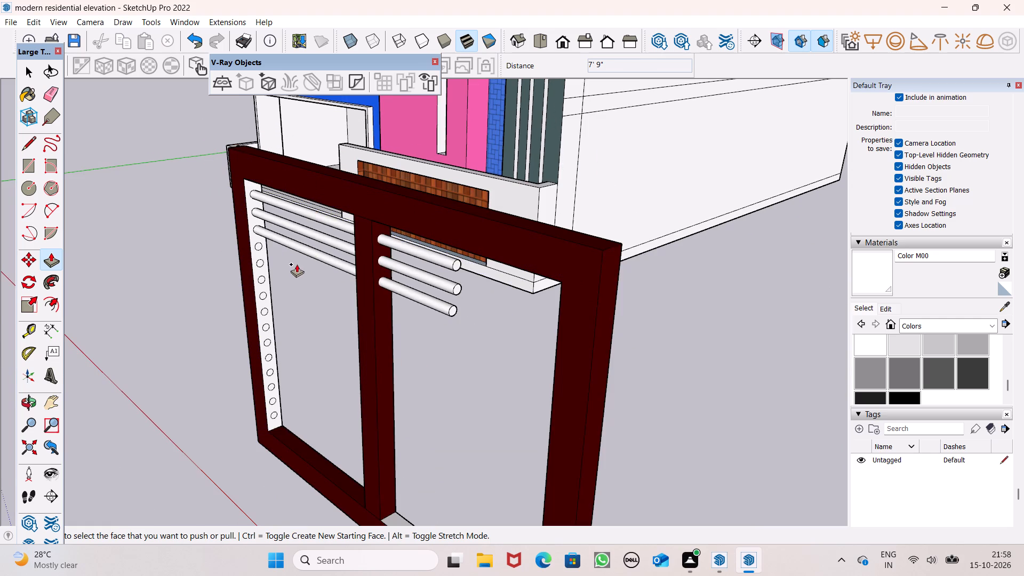
scroll(292, 269, "up", 3)
left_click_drag(203, 214, 877, 538)
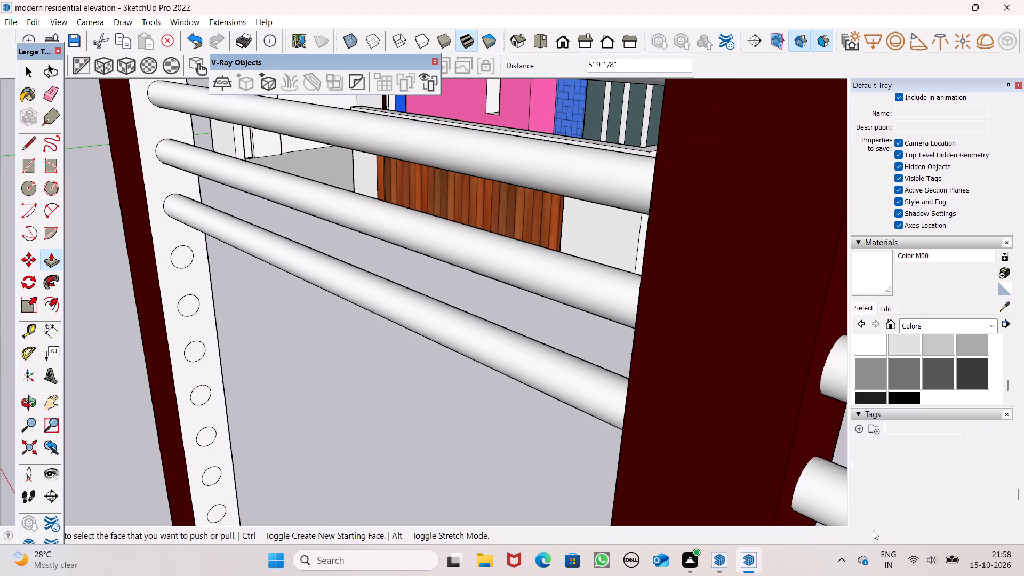
scroll(289, 223, "down", 6)
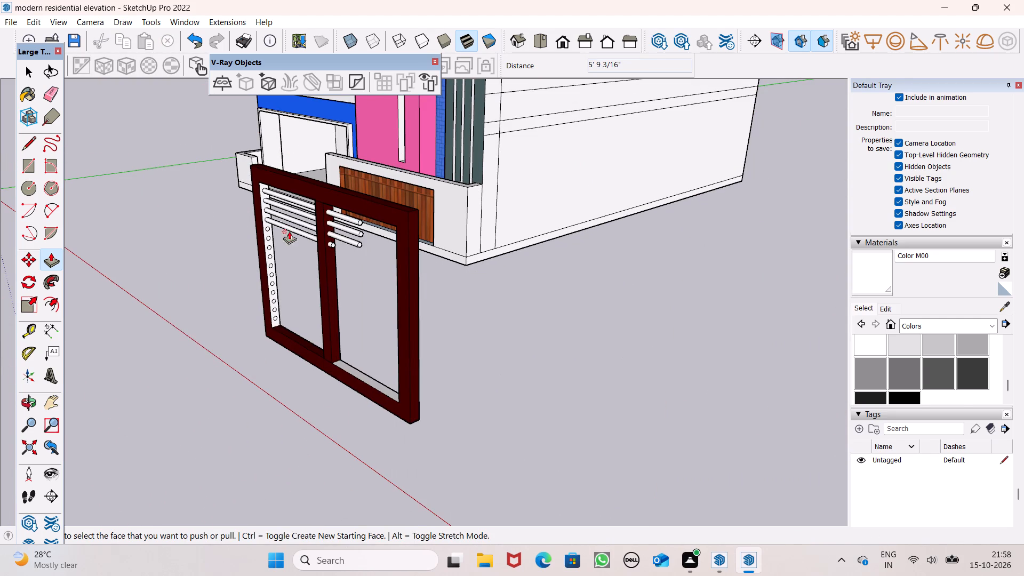
scroll(319, 243, "up", 6)
left_click_drag(337, 246, 349, 257)
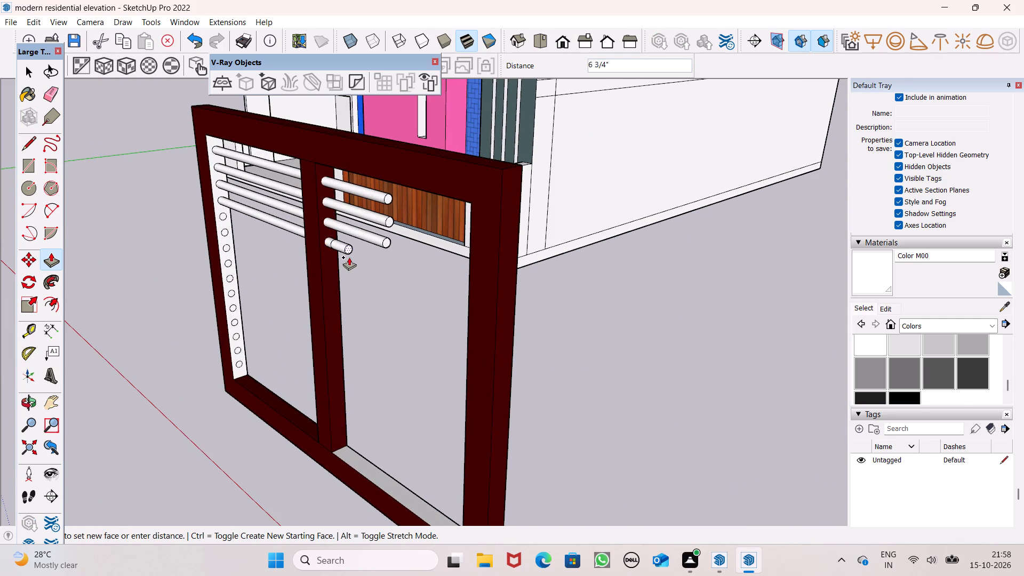
left_click_drag(349, 257, 388, 276)
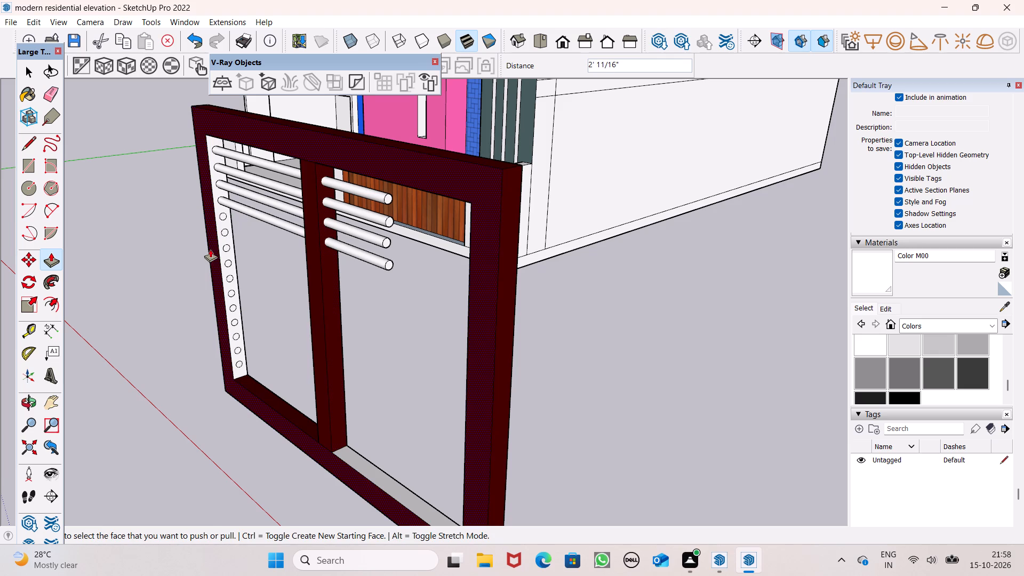
Extrude the fifth, sixth and seventh circles through the mullion into rods about 8' 3", 7' 11 1/2" and 7' 9" long.
scroll(210, 249, "down", 1)
scroll(212, 271, "up", 2)
scroll(228, 226, "up", 2)
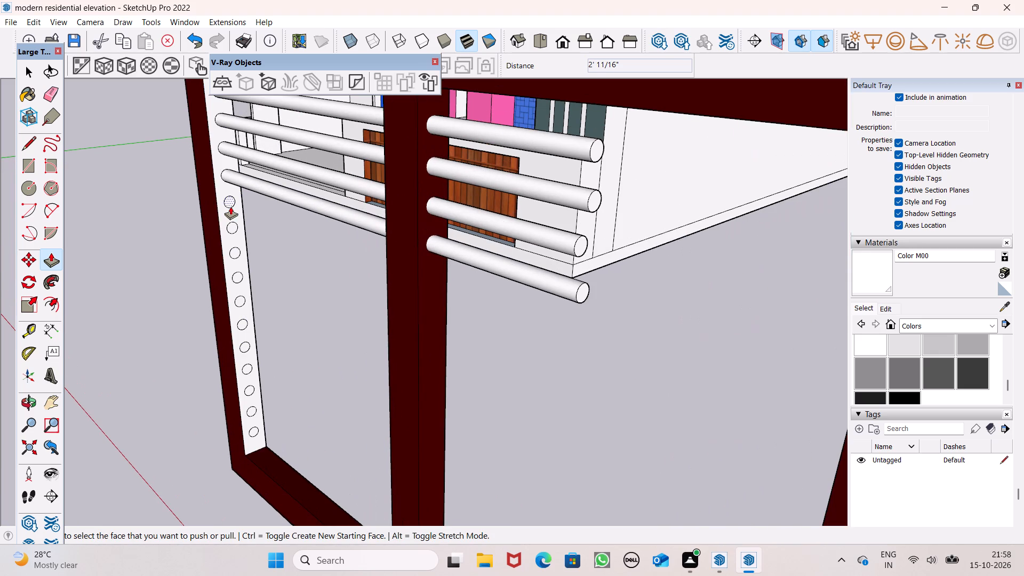
left_click_drag(229, 203, 591, 395)
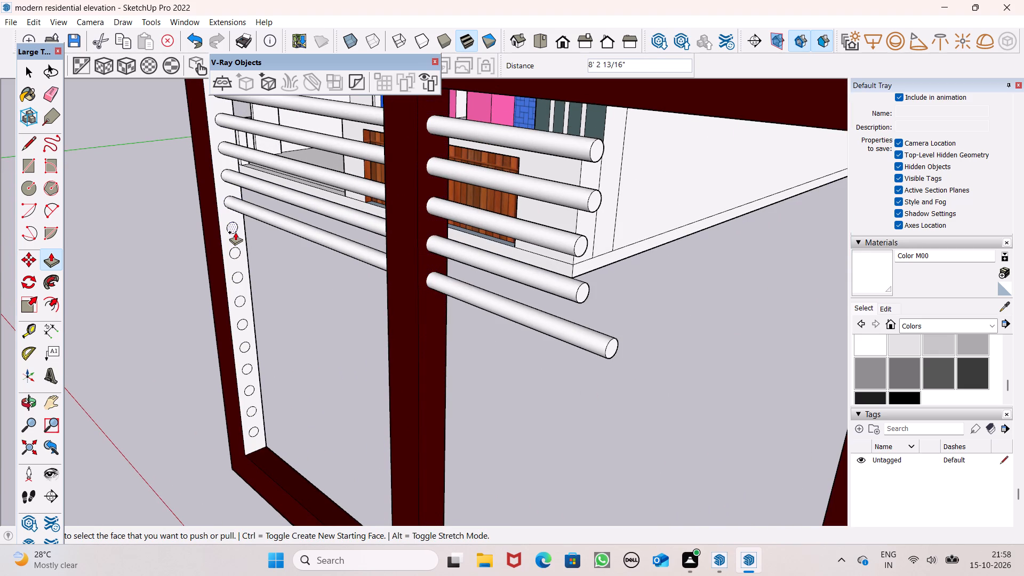
left_click_drag(233, 230, 580, 396)
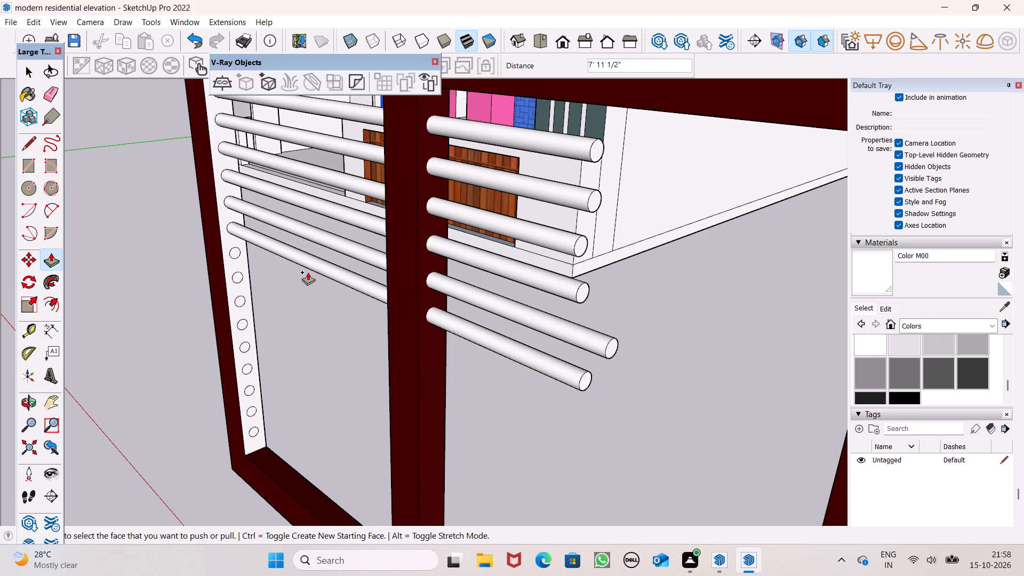
scroll(243, 261, "up", 1)
left_click_drag(235, 251, 411, 362)
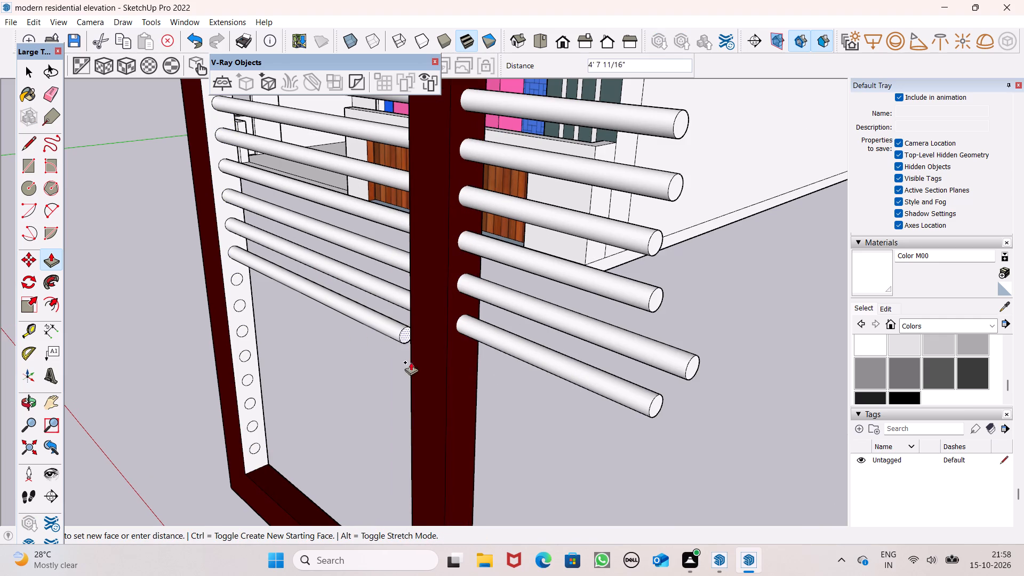
left_click_drag(411, 362, 620, 458)
Extrude the eighth, ninth and tenth circles into rods through the mullion, the eighth about 7' 4" and the ninth 7' 10" long.
scroll(201, 181, "down", 2)
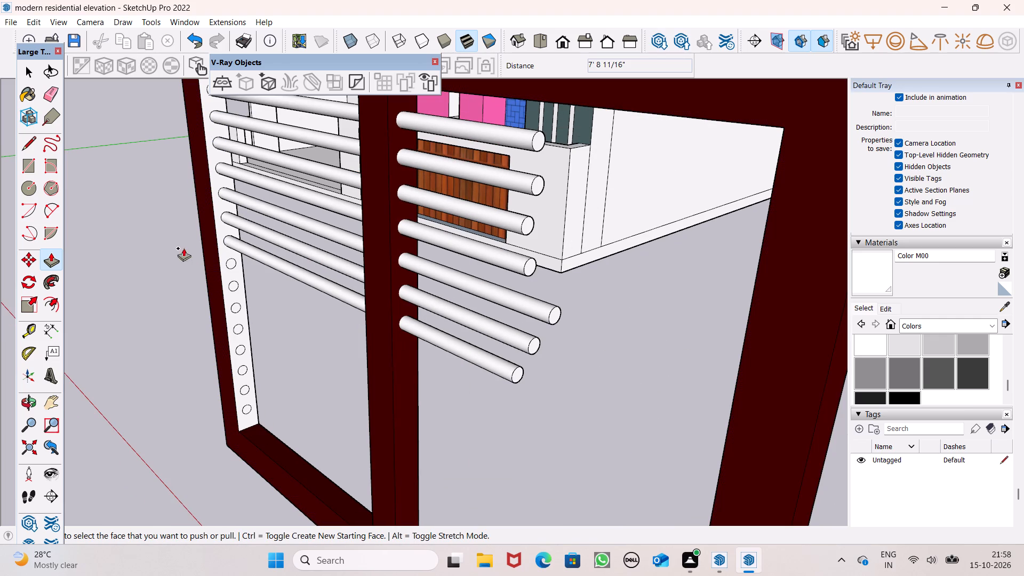
scroll(228, 281, "up", 2)
left_click_drag(232, 262, 429, 377)
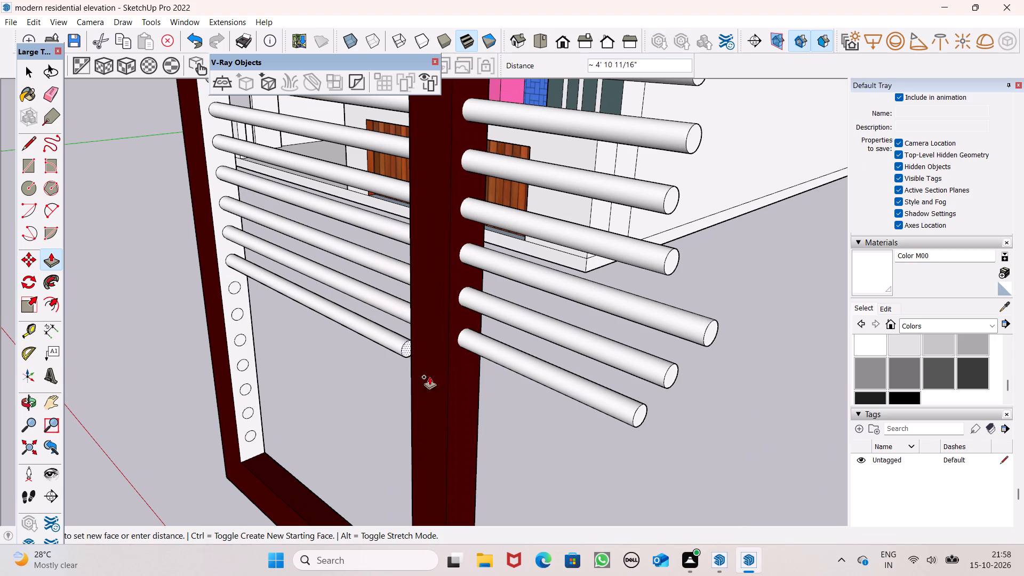
left_click_drag(429, 377, 595, 457)
scroll(443, 244, "down", 5)
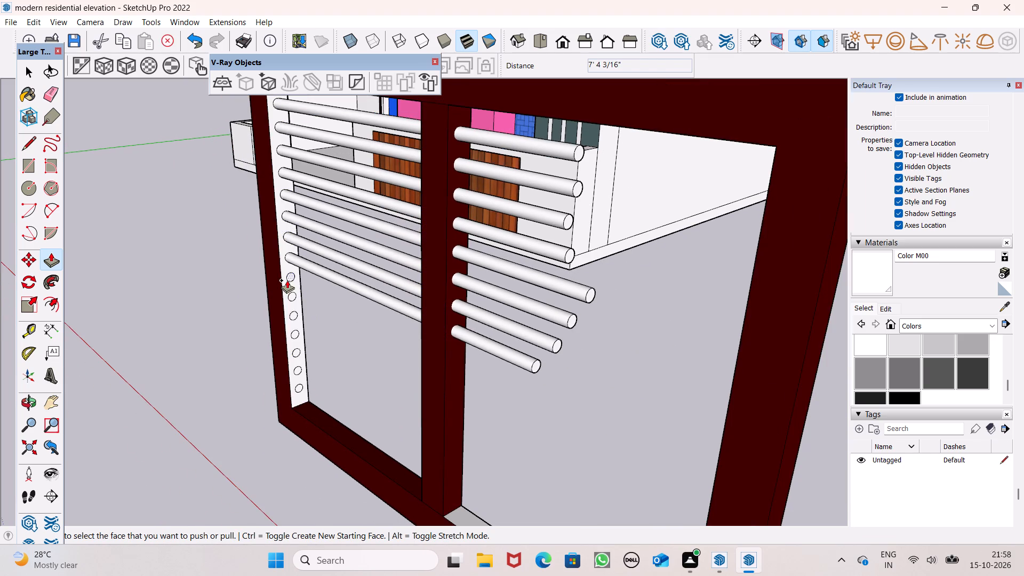
left_click_drag(291, 277, 546, 432)
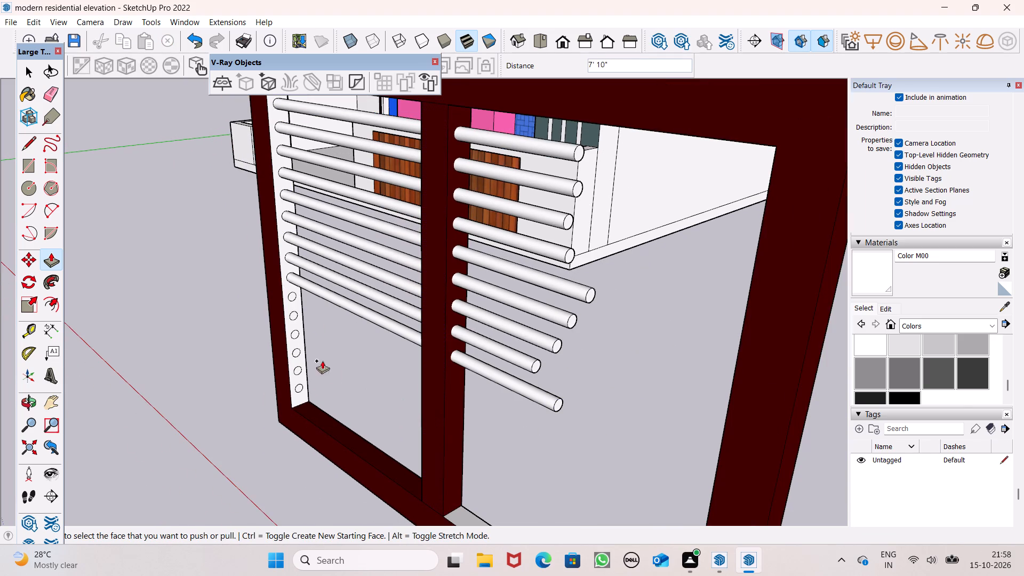
left_click_drag(290, 296, 420, 390)
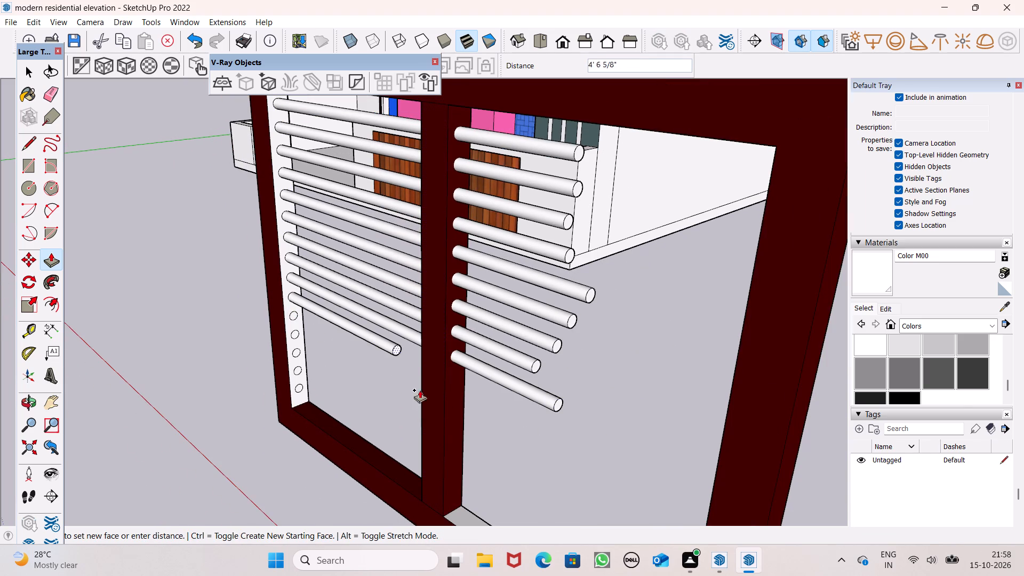
left_click_drag(420, 390, 596, 459)
Extrude the eleventh, twelfth and thirteenth circles through the mullion into rods about 8', 8' 1" and 8' 2" long.
left_click_drag(291, 317, 438, 420)
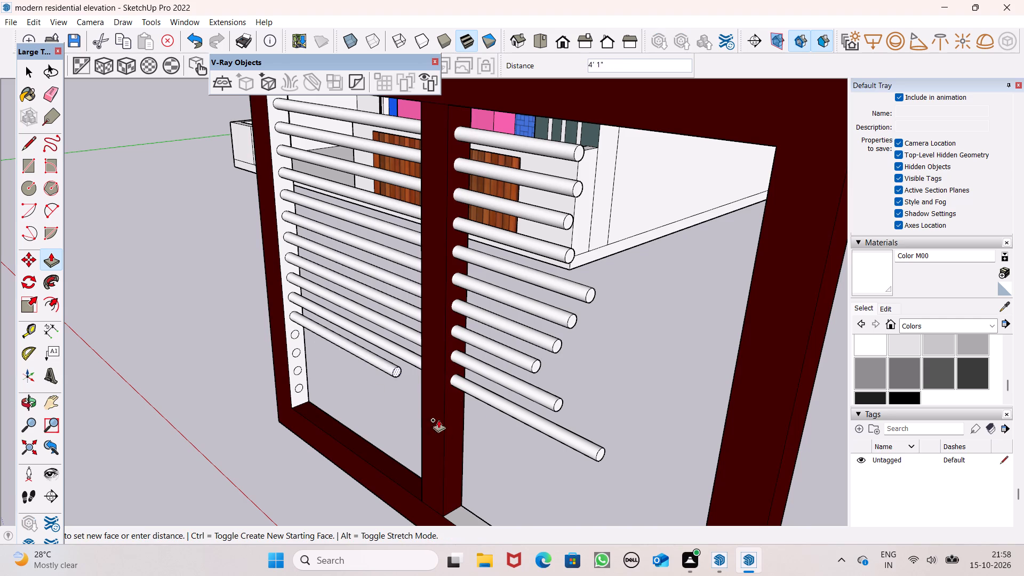
left_click_drag(438, 420, 550, 483)
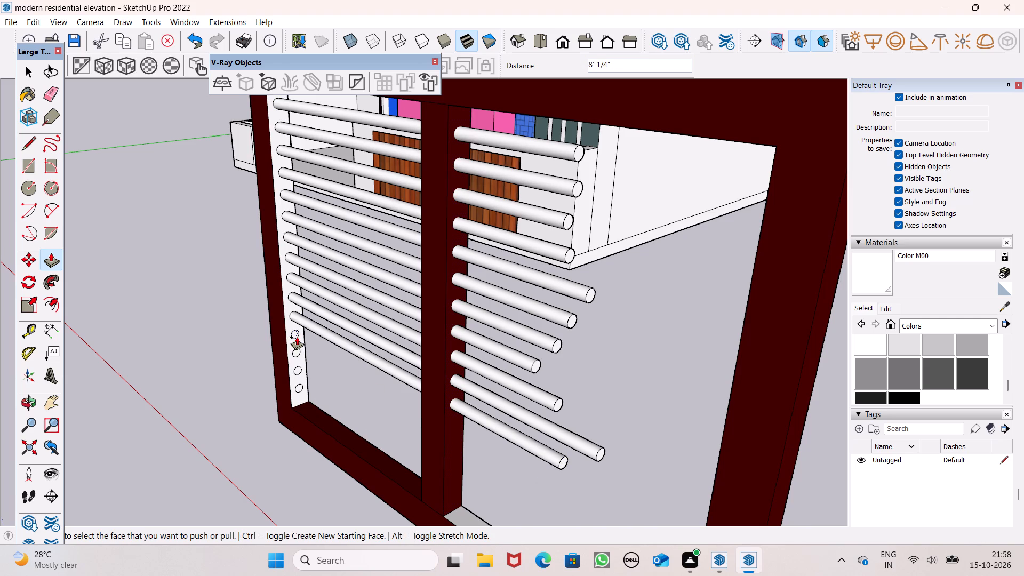
left_click_drag(297, 336, 565, 493)
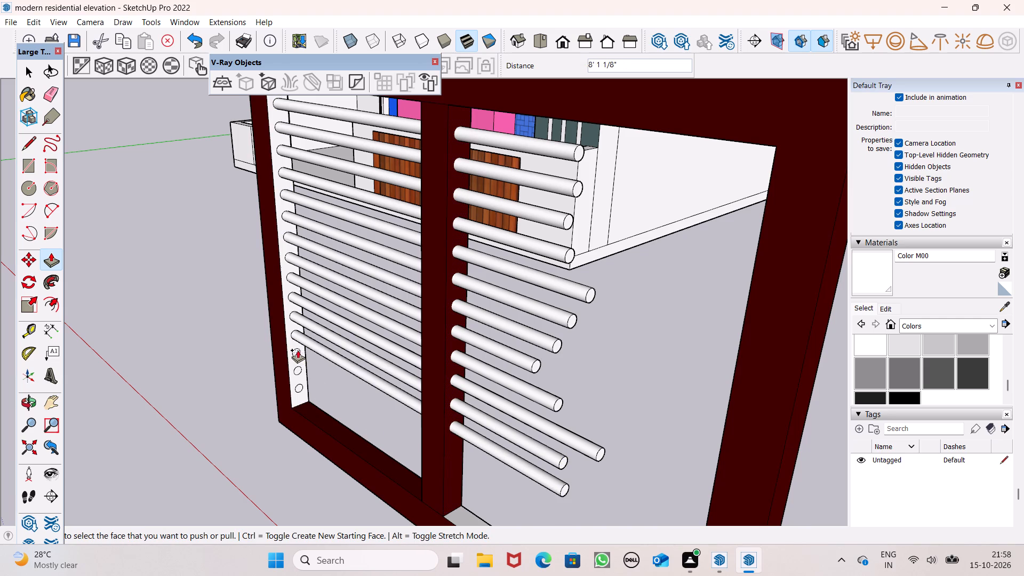
left_click_drag(295, 353, 565, 517)
scroll(350, 298, "down", 2)
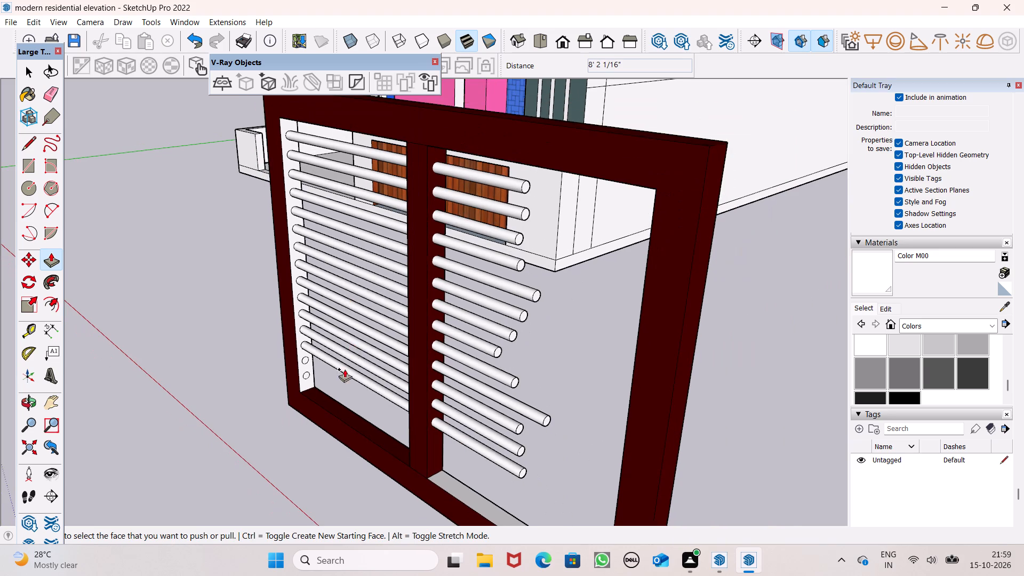
Extrude the fourteenth and fifteenth circles through the mullion into rods about 8' 9 1/2" and 8' 5 1/2" long.
scroll(340, 374, "up", 3)
scroll(337, 279, "down", 3)
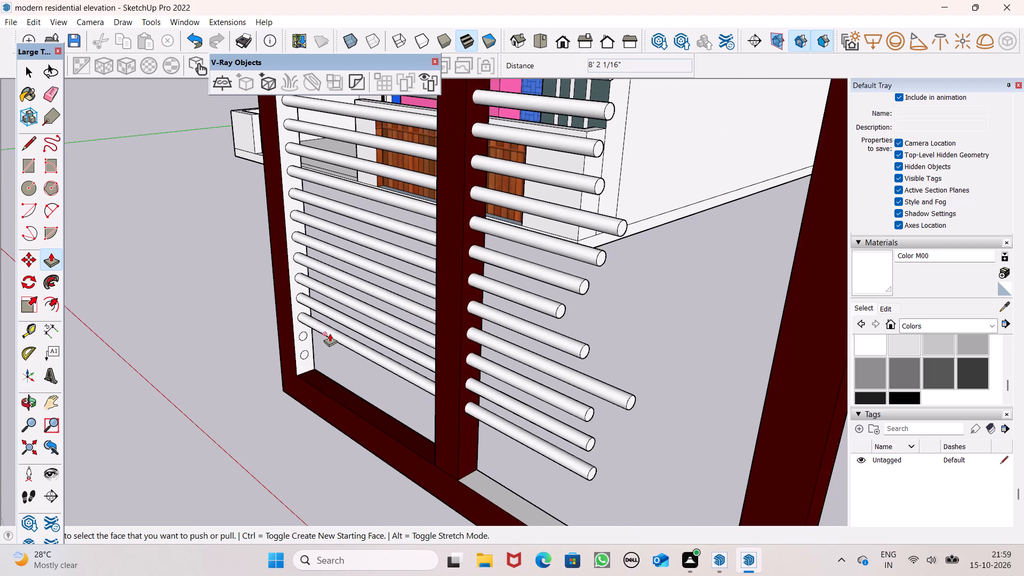
left_click_drag(303, 336, 569, 490)
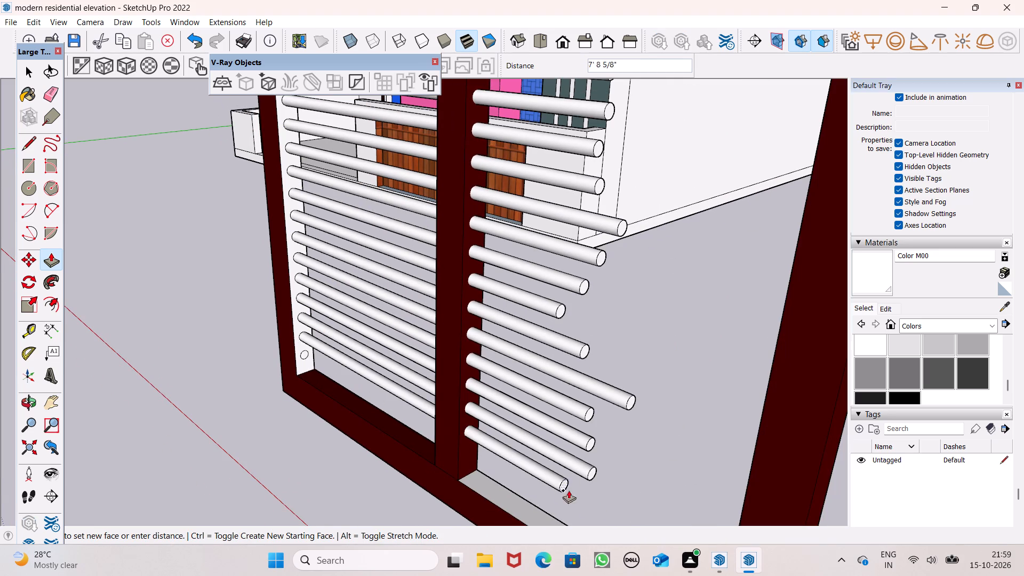
left_click_drag(569, 490, 628, 510)
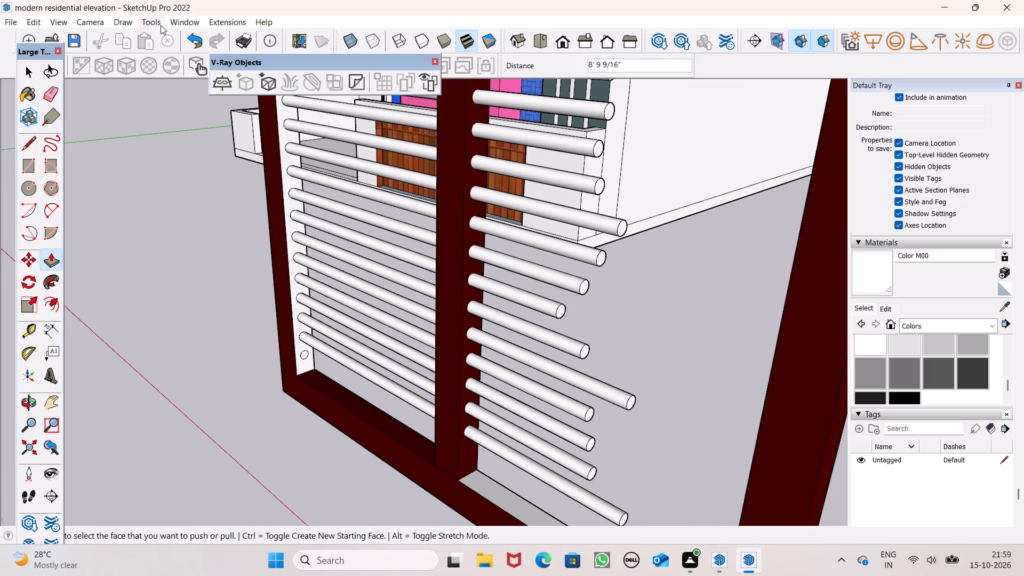
scroll(169, 24, "down", 1)
scroll(206, 124, "down", 2)
scroll(295, 266, "up", 5)
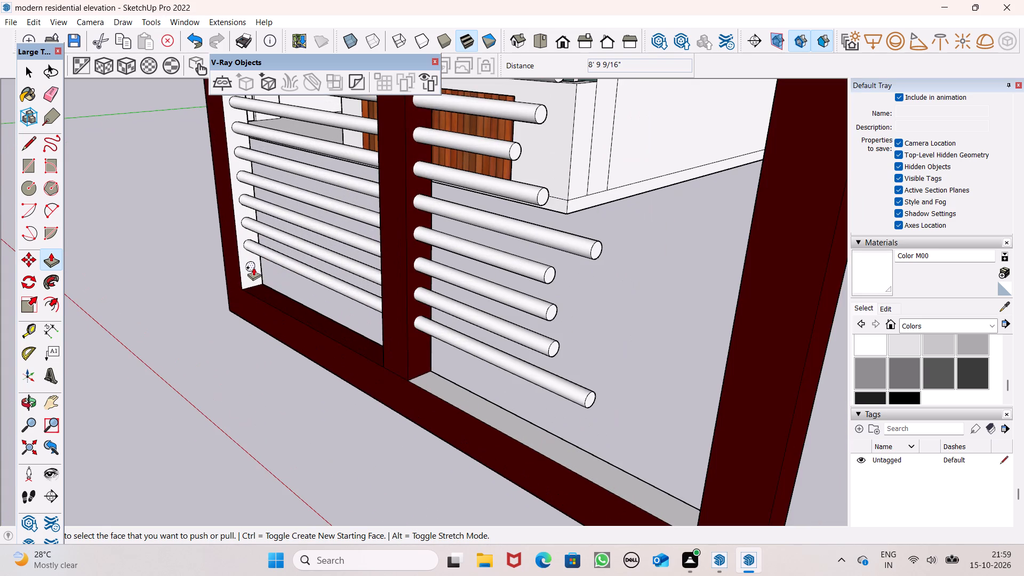
left_click_drag(250, 266, 582, 382)
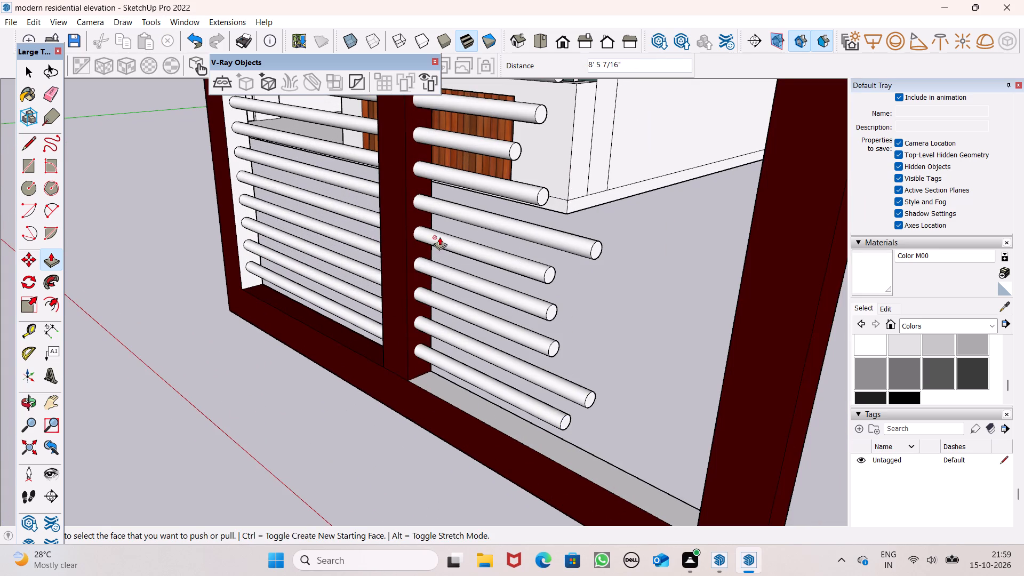
Extend the top rod in the second pane about 2' 8" to the frame's outer side member.
scroll(453, 241, "down", 2)
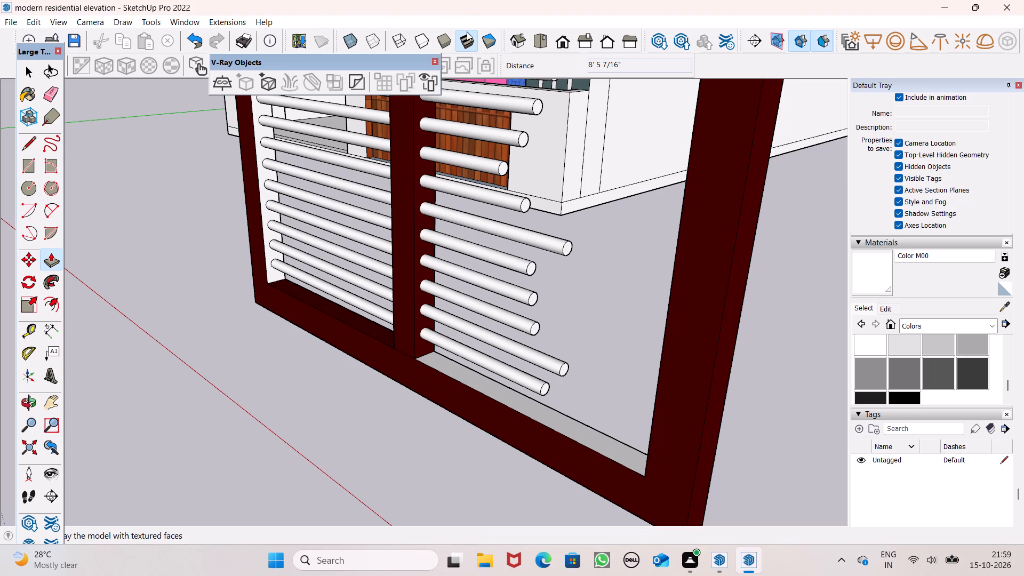
scroll(512, 129, "down", 1)
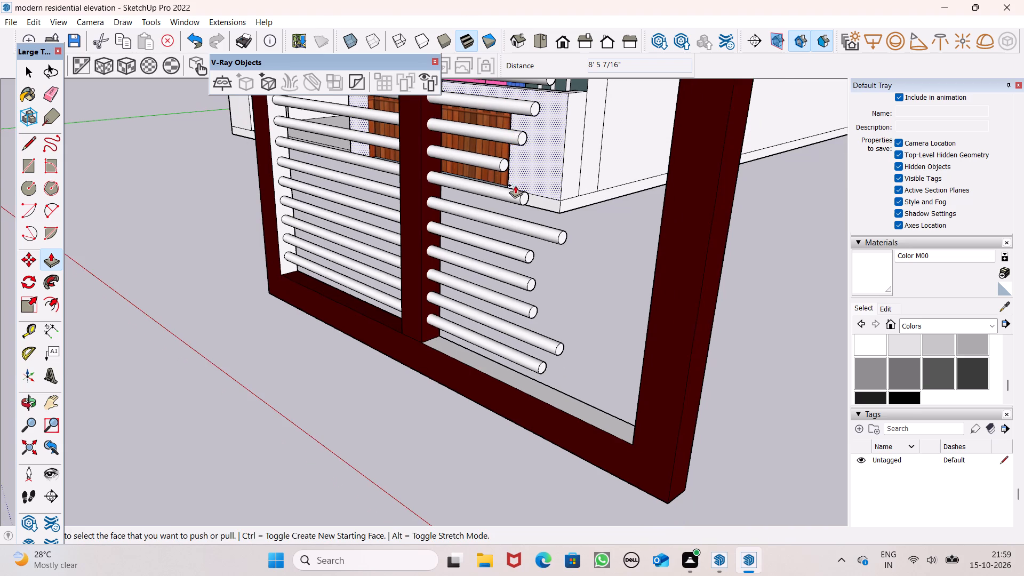
scroll(479, 203, "down", 1)
middle_click_drag(533, 239, 554, 293)
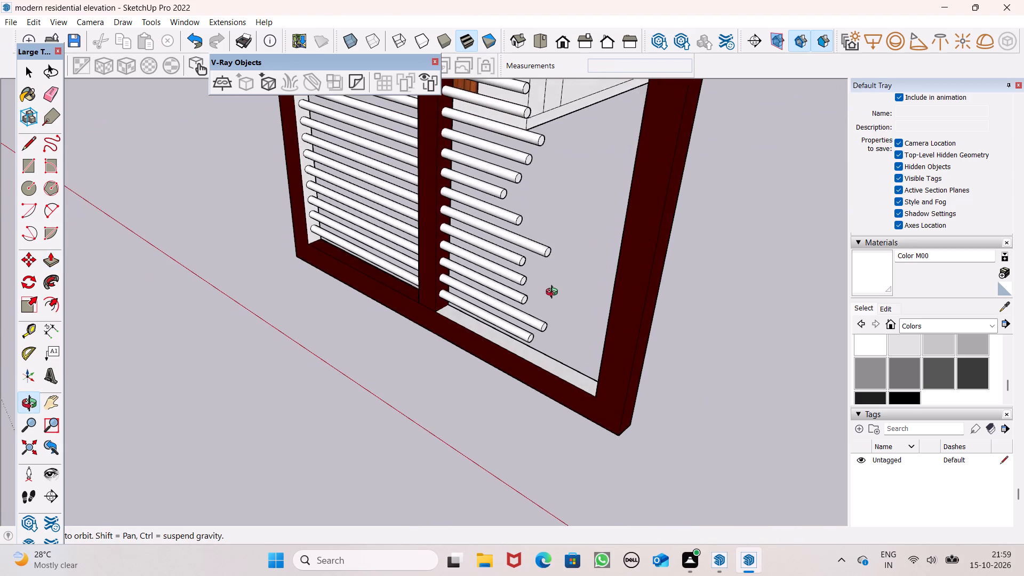
middle_click_drag(554, 293, 555, 294)
scroll(578, 242, "down", 3)
scroll(623, 169, "up", 6)
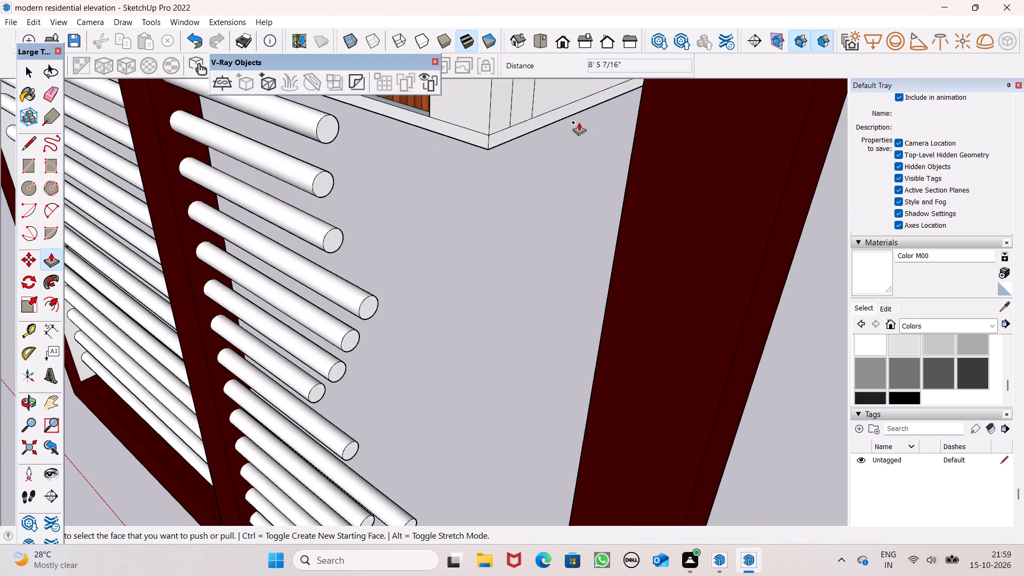
scroll(563, 163, "down", 3)
middle_click_drag(561, 213, 675, 196)
scroll(564, 111, "up", 3)
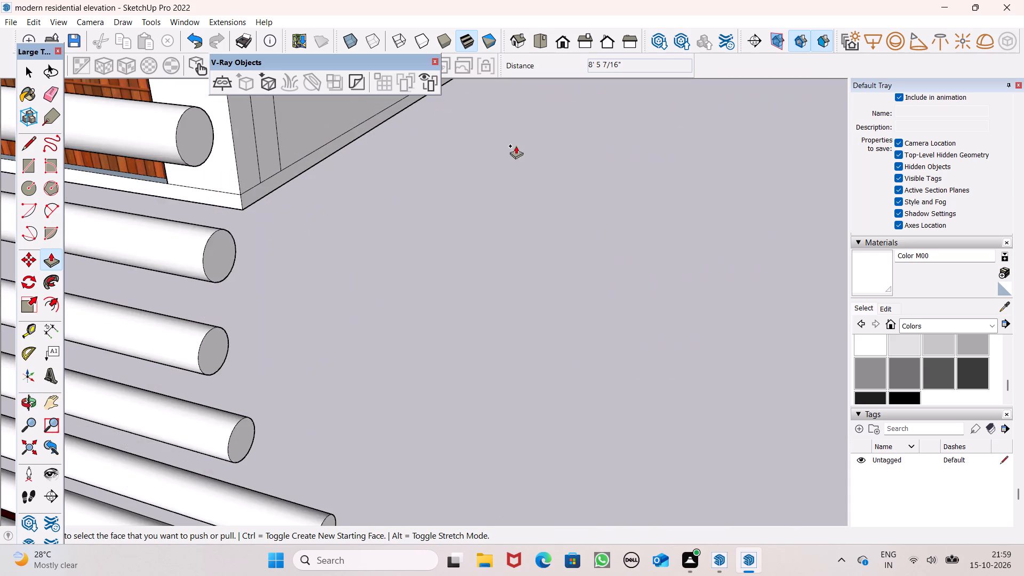
scroll(503, 154, "down", 2)
middle_click_drag(501, 197, 562, 192)
middle_click_drag(506, 147, 394, 170)
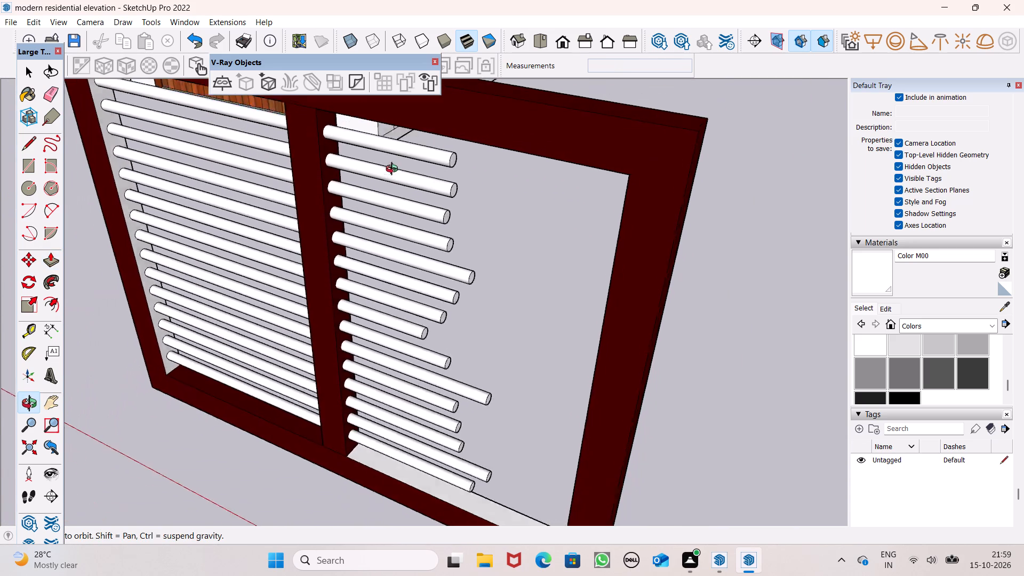
middle_click_drag(394, 170, 394, 164)
scroll(394, 164, "up", 1)
scroll(452, 158, "up", 2)
left_click_drag(461, 151, 694, 197)
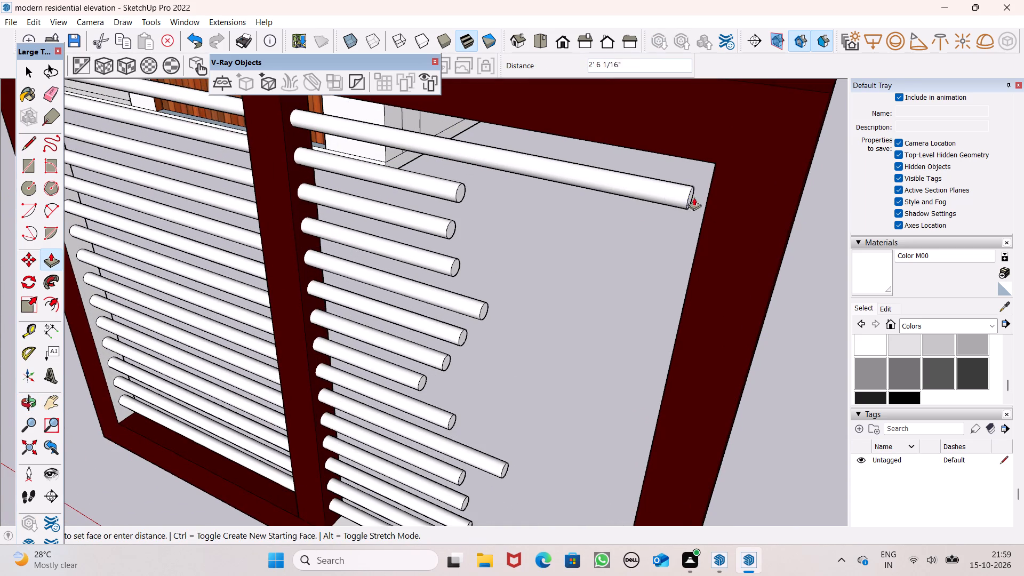
left_click_drag(694, 197, 710, 201)
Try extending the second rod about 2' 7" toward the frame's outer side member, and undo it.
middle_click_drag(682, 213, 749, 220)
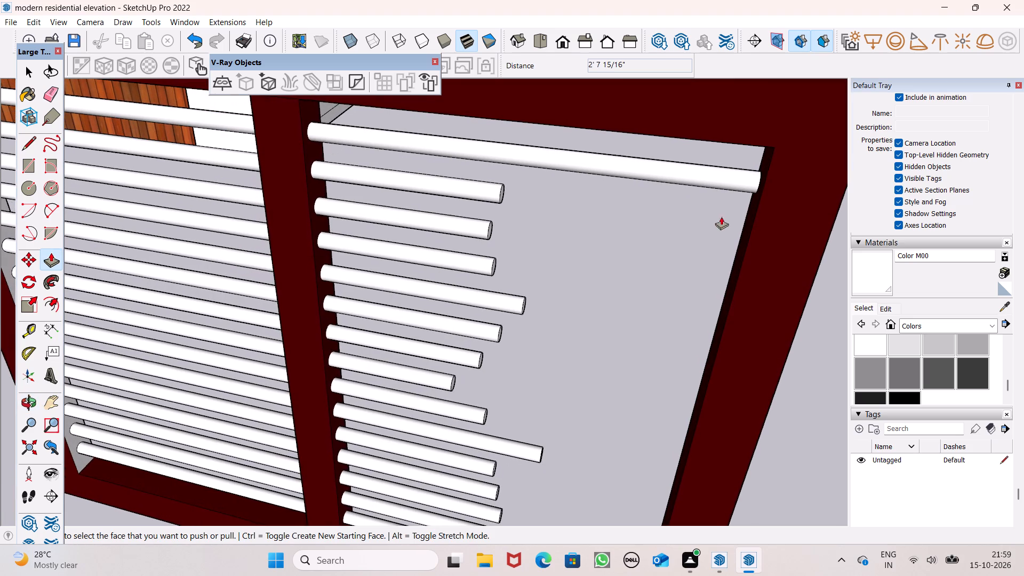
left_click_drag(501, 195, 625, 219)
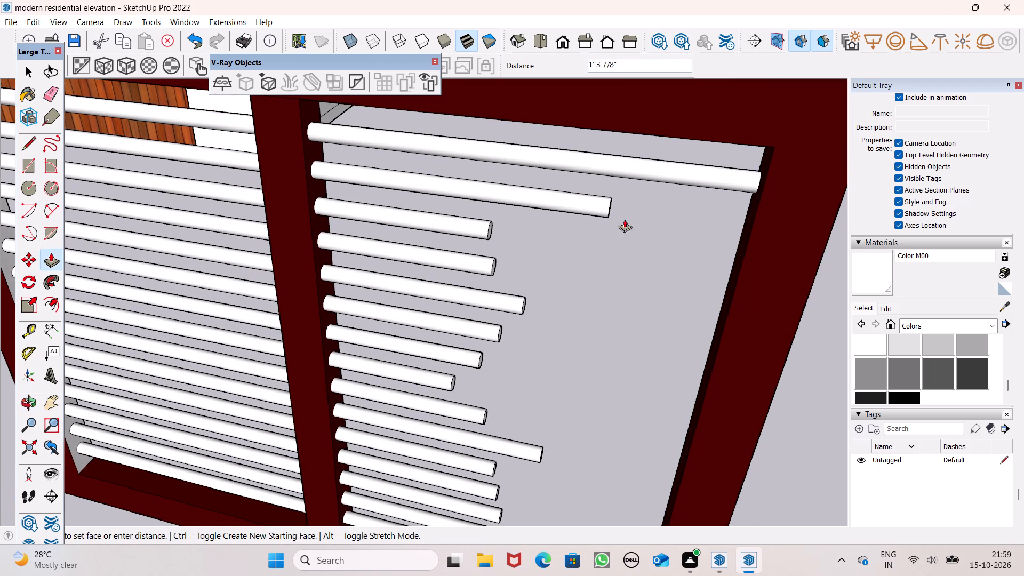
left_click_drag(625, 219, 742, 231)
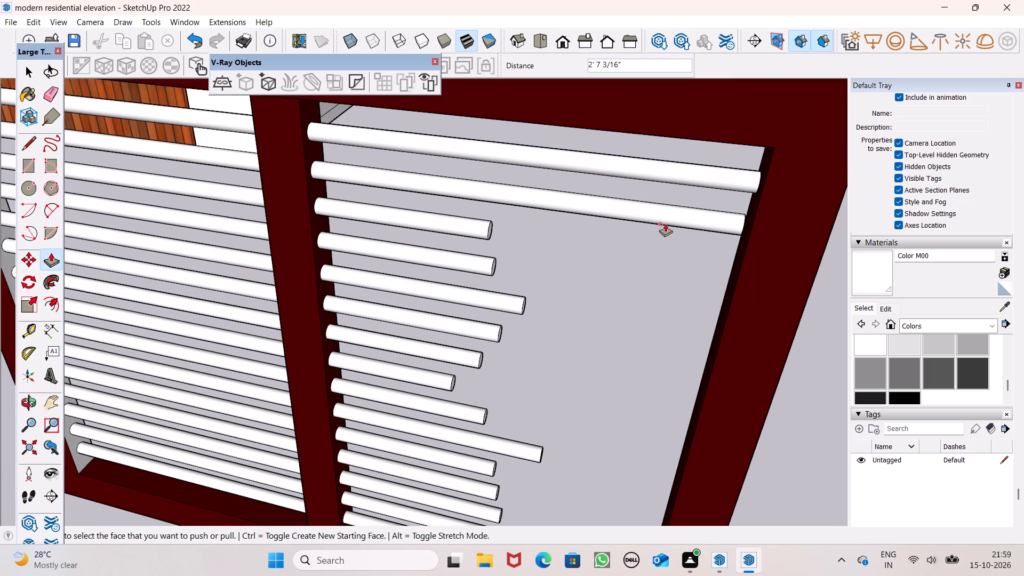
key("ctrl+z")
Extend the second rod to the frame's outer side member and the third rod about 3' 2" to it.
left_click_drag(502, 197, 719, 241)
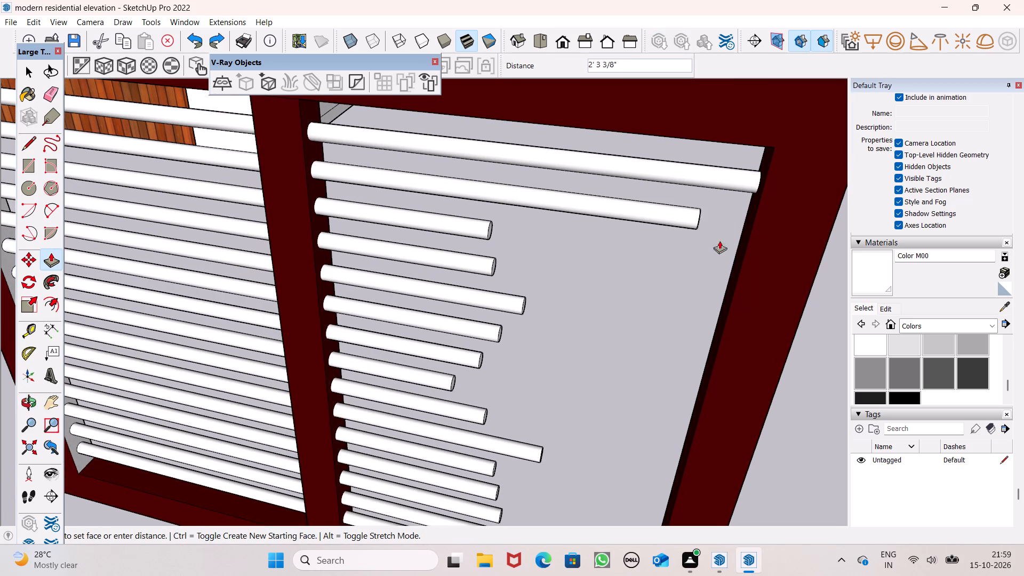
left_click_drag(719, 241, 750, 246)
left_click_drag(488, 233, 619, 258)
scroll(508, 251, "up", 1)
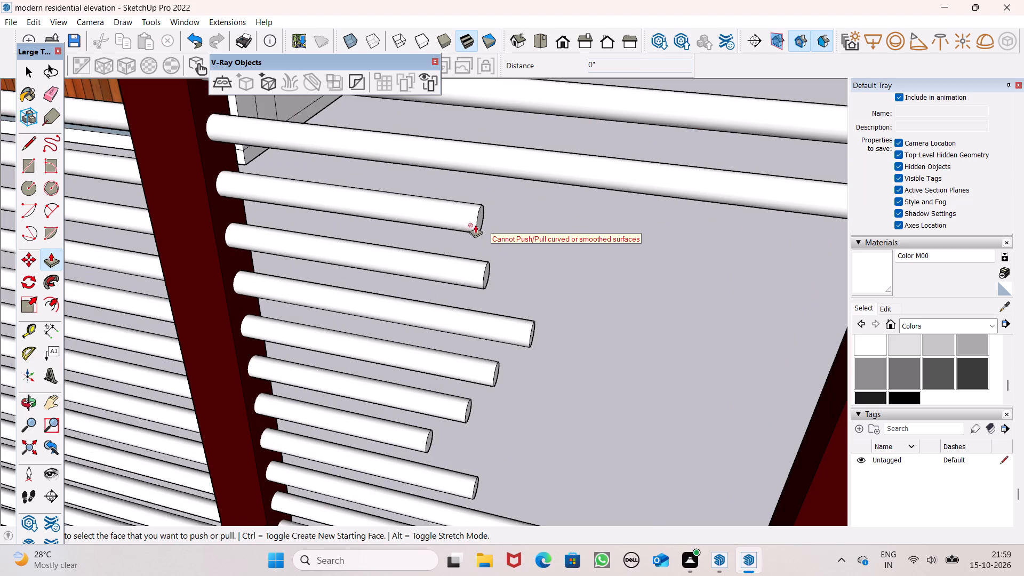
left_click_drag(482, 222, 893, 325)
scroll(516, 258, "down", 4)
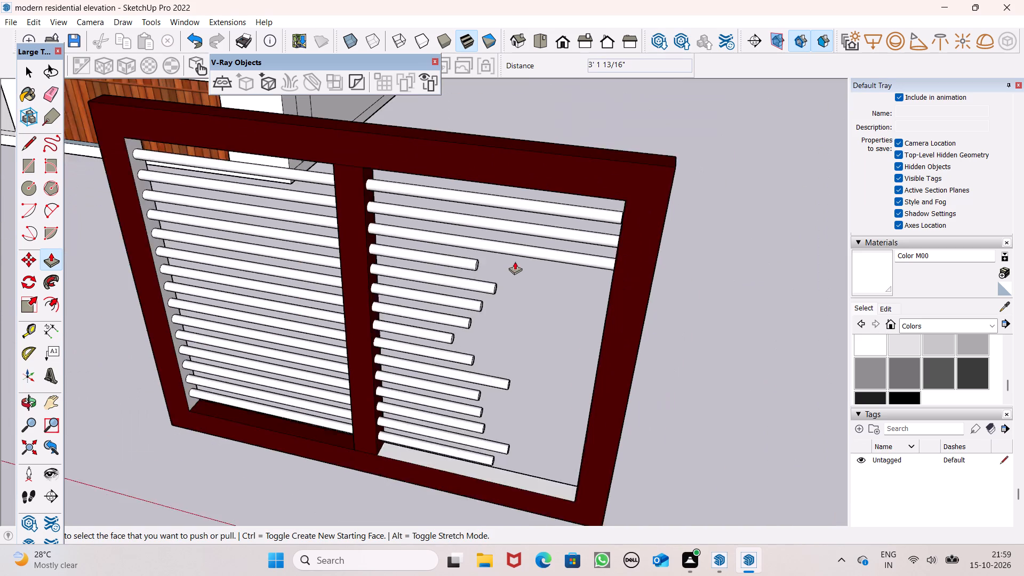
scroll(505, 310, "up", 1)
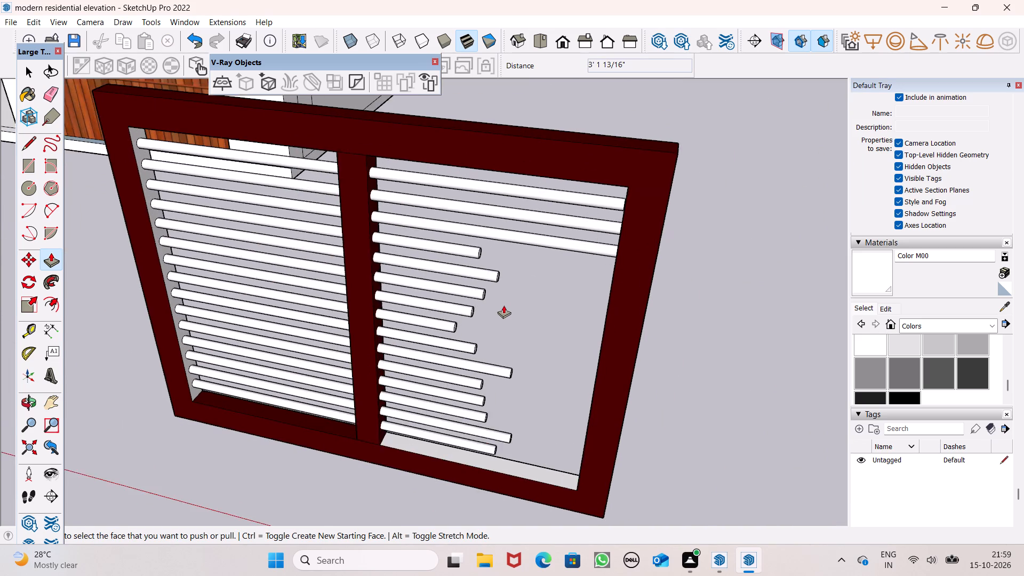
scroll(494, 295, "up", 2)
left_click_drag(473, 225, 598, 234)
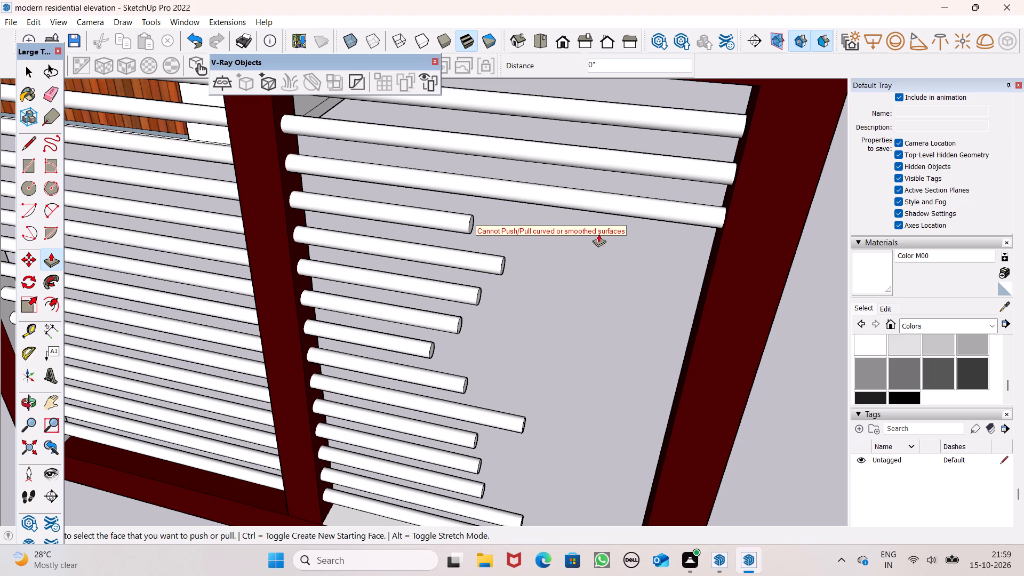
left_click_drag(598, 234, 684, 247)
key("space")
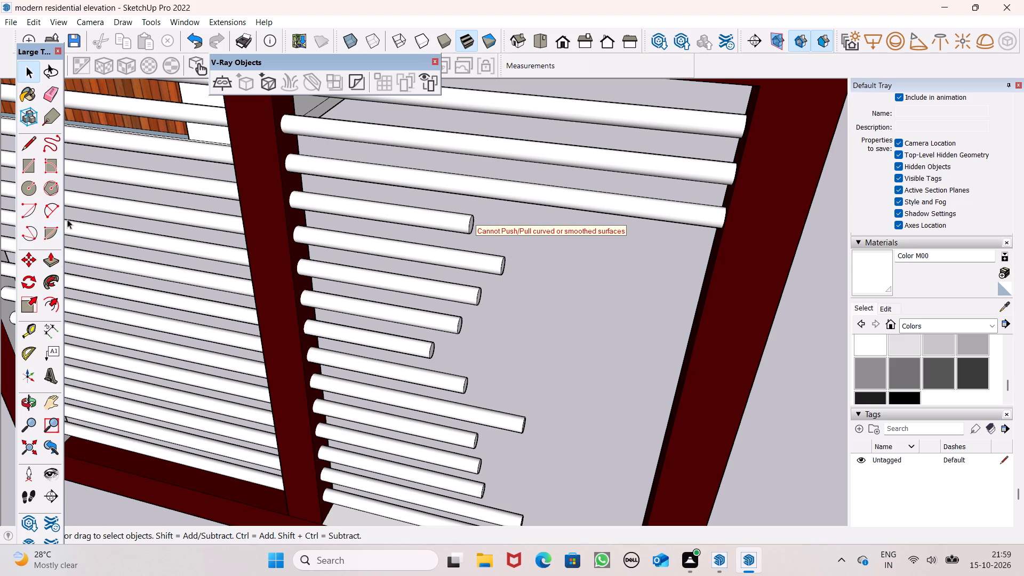
Extend the fourth rod about 2' 9" and the fifth about 2' 4" to the frame's outer side member.
left_click(50, 265)
scroll(323, 265, "down", 1)
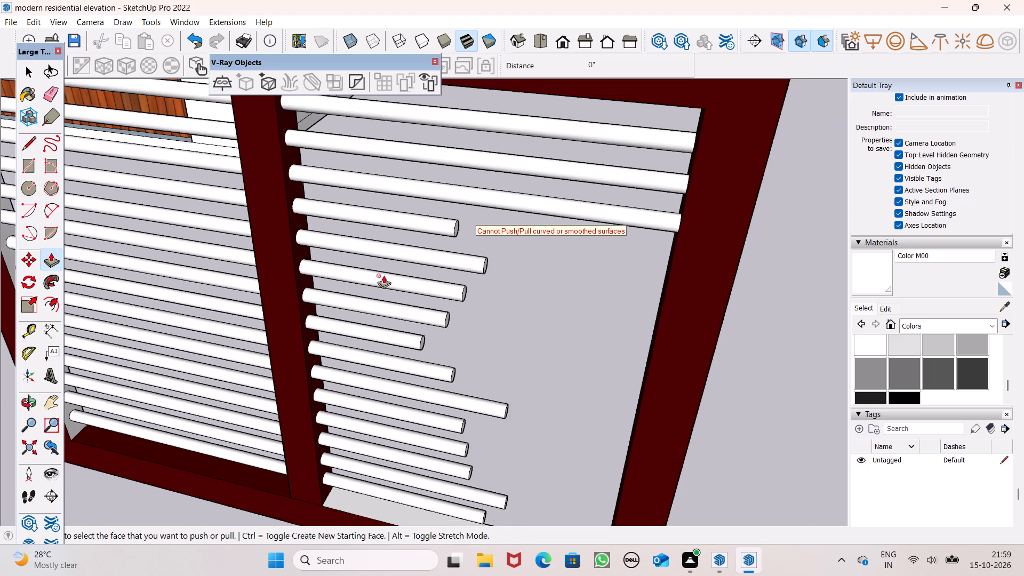
middle_click_drag(384, 277, 334, 308)
scroll(407, 274, "up", 2)
left_click_drag(449, 241, 460, 245)
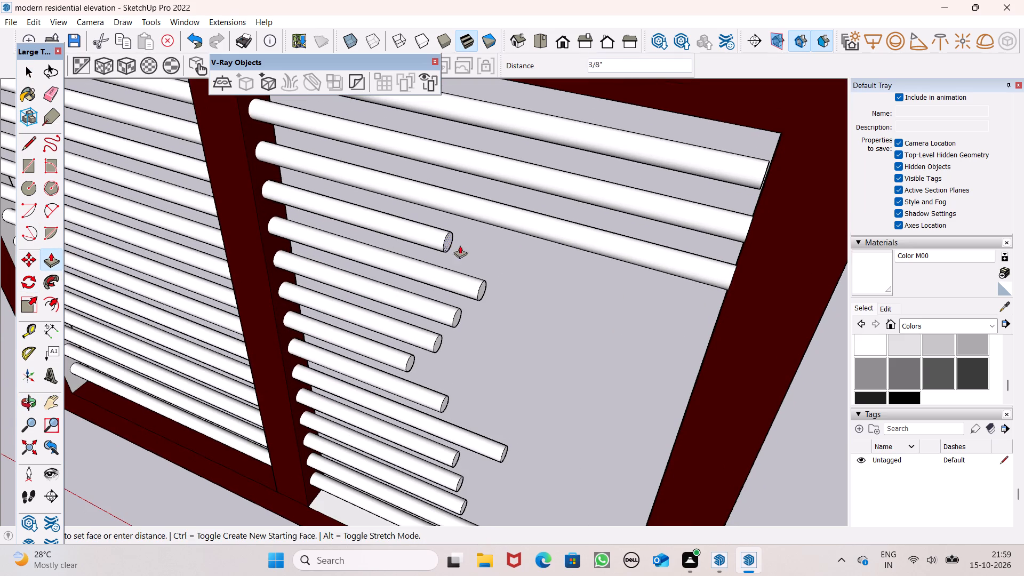
left_click_drag(460, 245, 743, 310)
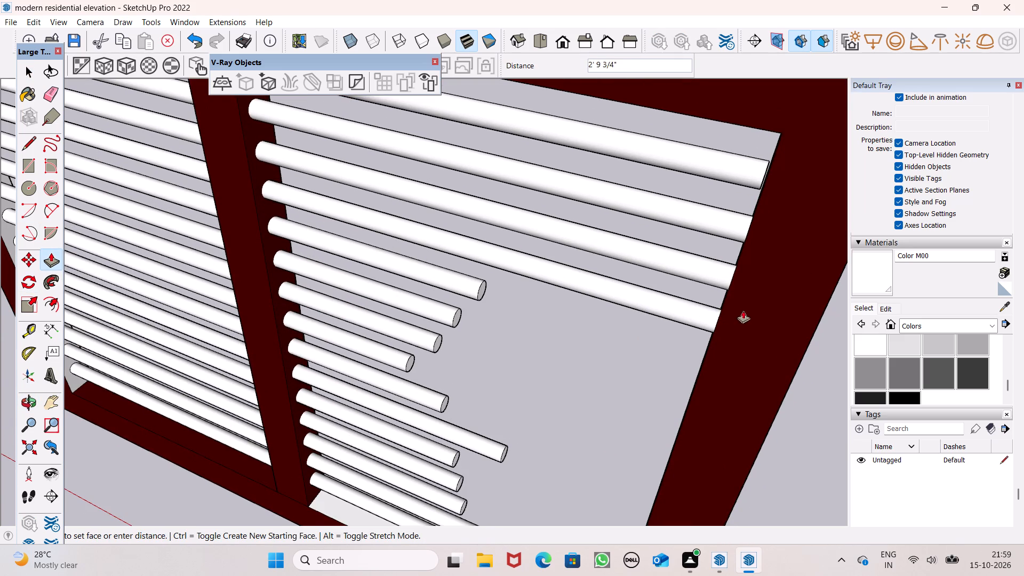
left_click_drag(743, 310, 731, 310)
scroll(562, 265, "down", 3)
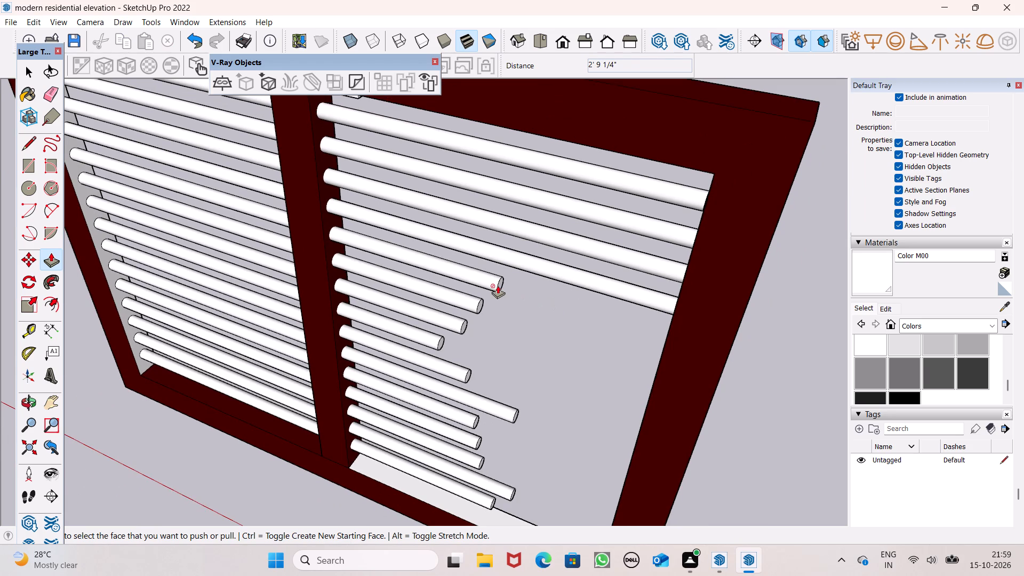
left_click_drag(502, 284, 679, 327)
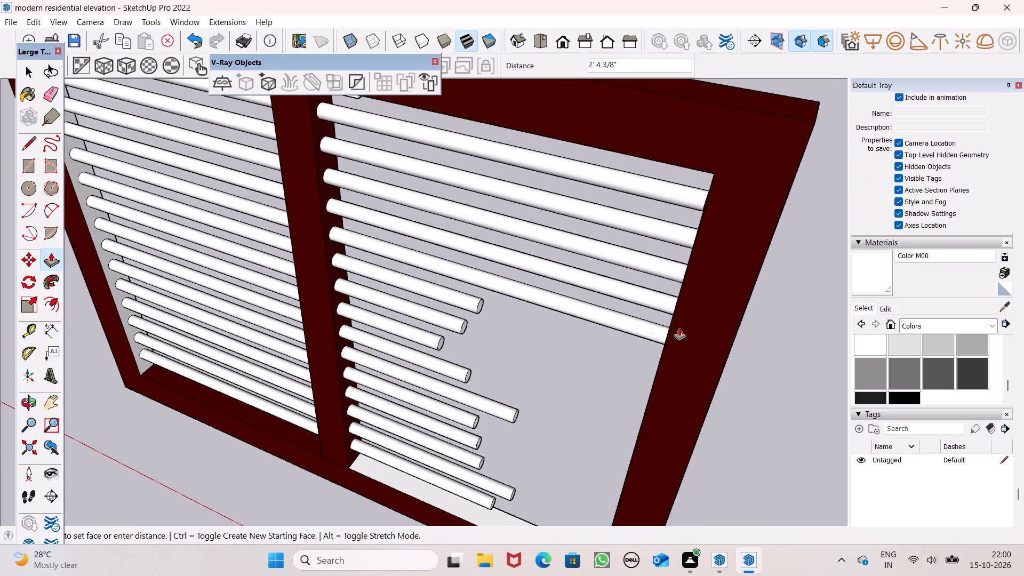
left_click_drag(679, 327, 677, 327)
Extend the sixth rod to the frame's outer side member and the seventh about 2' 9 1/2" to it.
left_click_drag(483, 307, 619, 347)
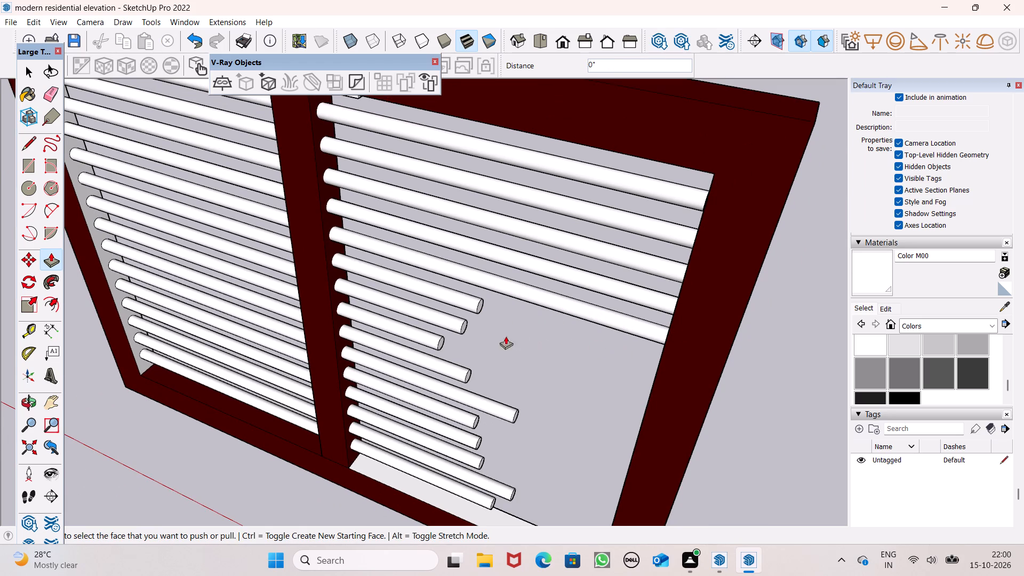
left_click_drag(480, 306, 605, 345)
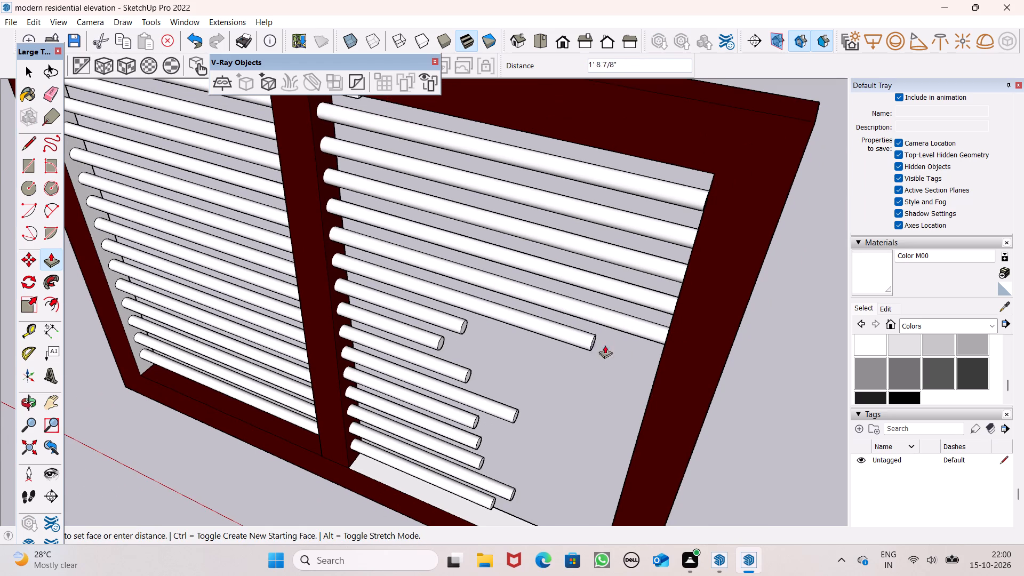
left_click_drag(605, 345, 668, 364)
left_click_drag(465, 327, 657, 375)
Extend the eighth rod in the second pane about 3' 2" to the frame's outer side member.
scroll(554, 323, "down", 4)
middle_click_drag(590, 359, 396, 325)
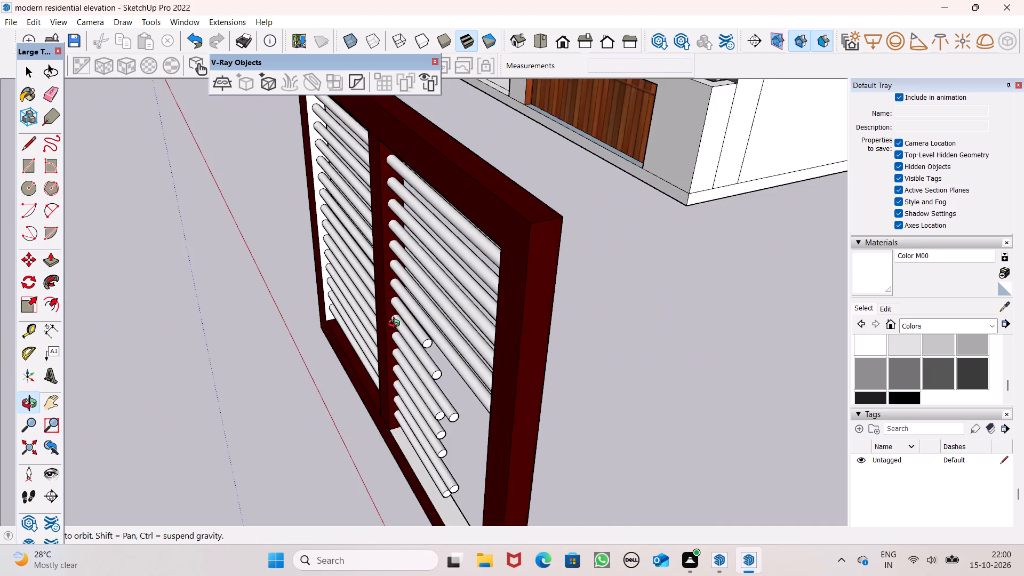
middle_click_drag(396, 325, 532, 300)
scroll(535, 347, "up", 3)
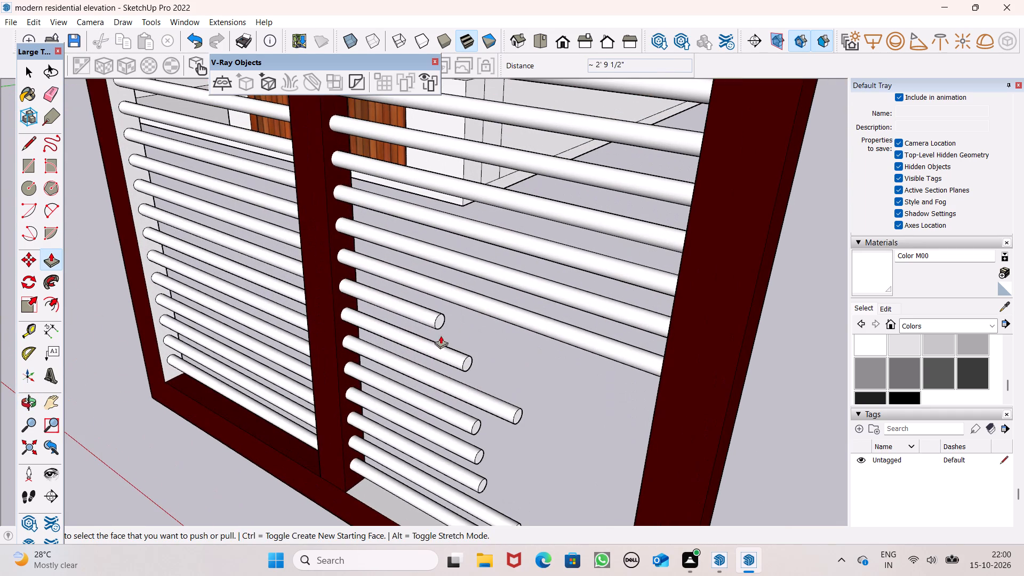
left_click_drag(441, 321, 660, 391)
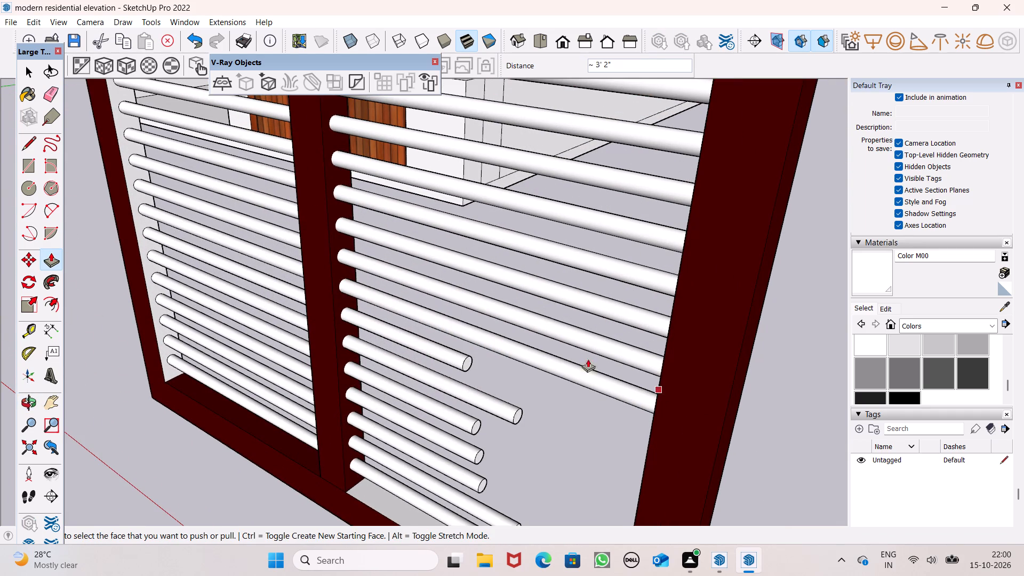
Extend the ninth rod about 2' 11" and the tenth about 2' to the frame's outer side member.
scroll(526, 313, "down", 6)
middle_click_drag(543, 359, 582, 365)
scroll(521, 353, "up", 1)
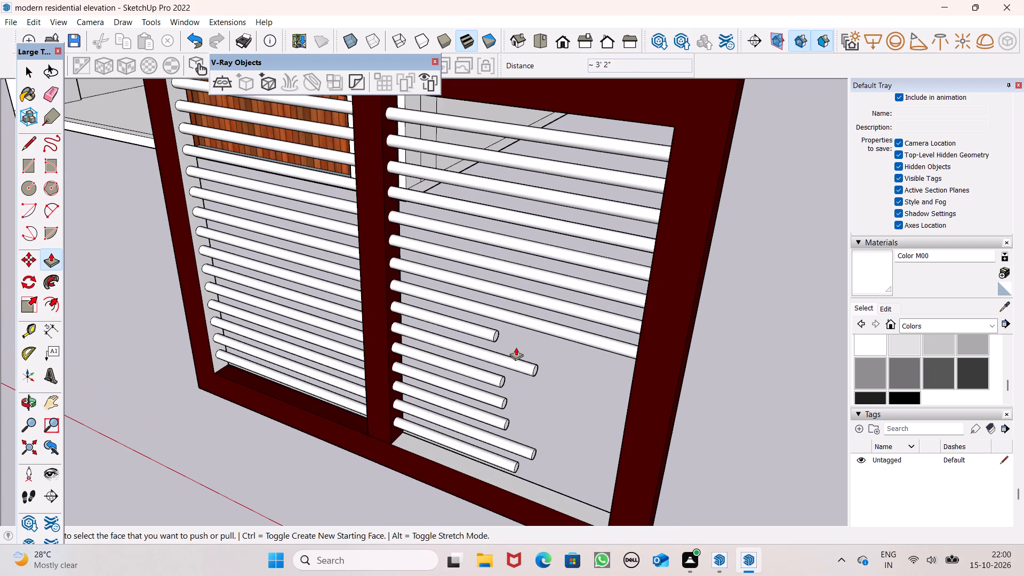
left_click_drag(498, 337, 654, 377)
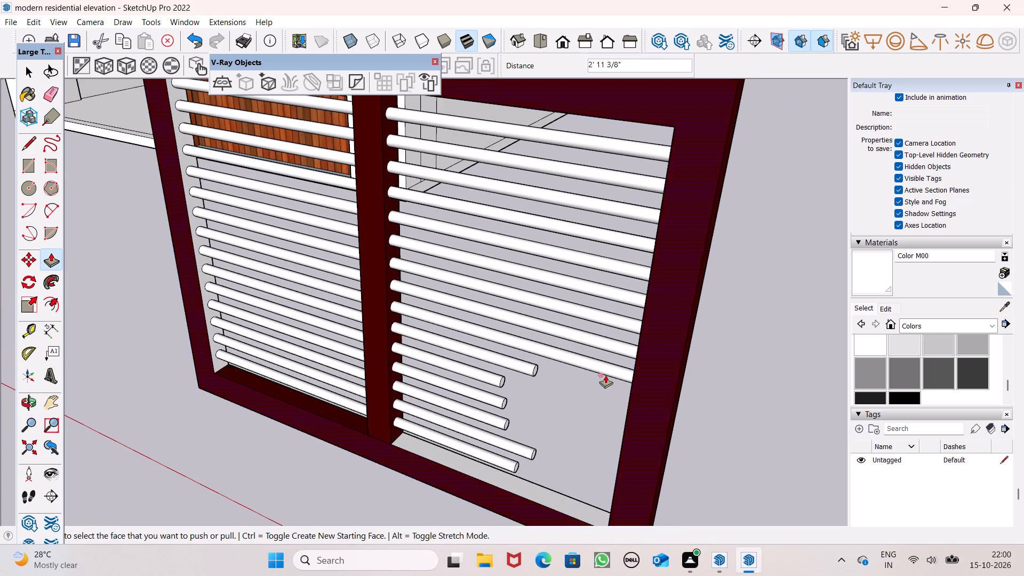
left_click_drag(537, 372, 645, 399)
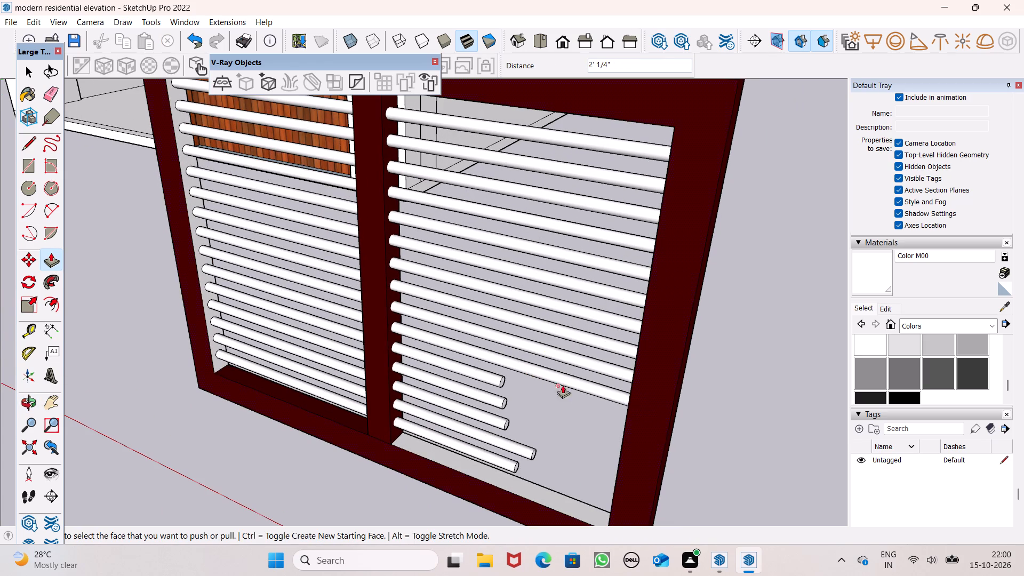
Extend the eleventh rod in the second pane about 2' 6" and the twelfth about 2' 9" to the frame's outer side member.
scroll(493, 345, "down", 2)
scroll(530, 411, "up", 4)
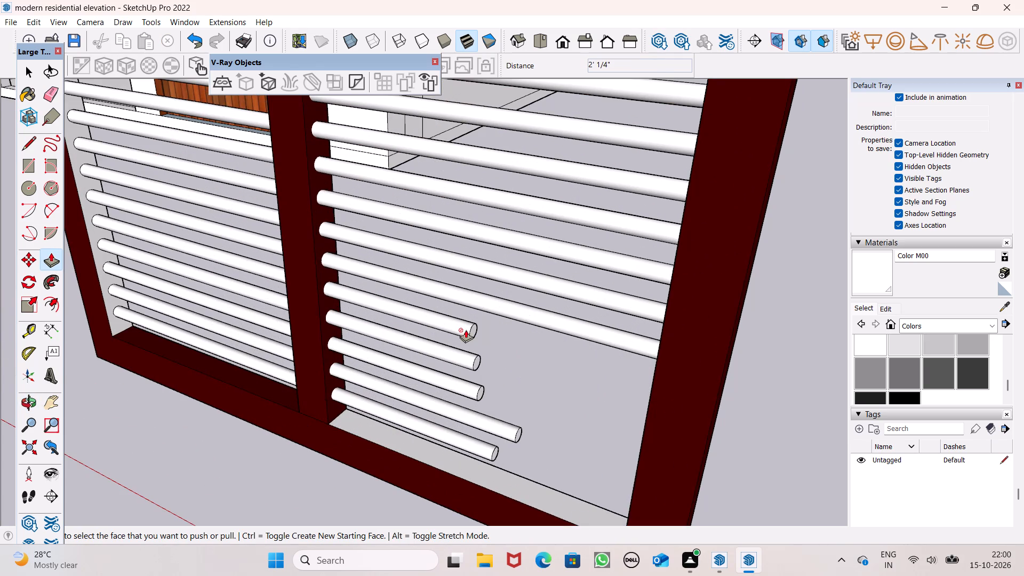
left_click_drag(473, 330, 657, 391)
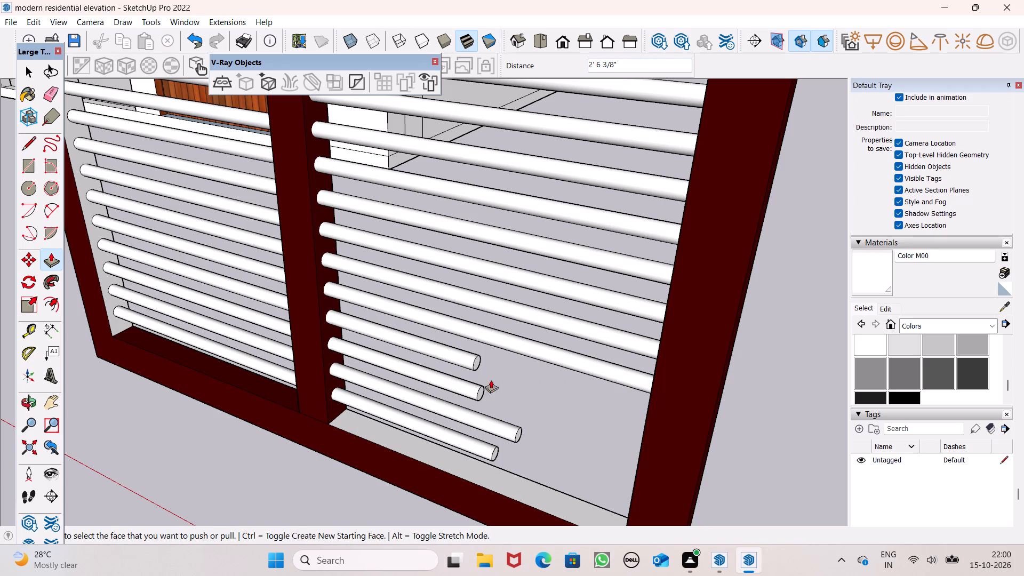
left_click_drag(475, 365, 678, 421)
Extend the thirteenth rod about 2' 6" and the fourteenth about 1' 9" to the frame's outer side member.
scroll(457, 383, "down", 3)
scroll(526, 436, "up", 3)
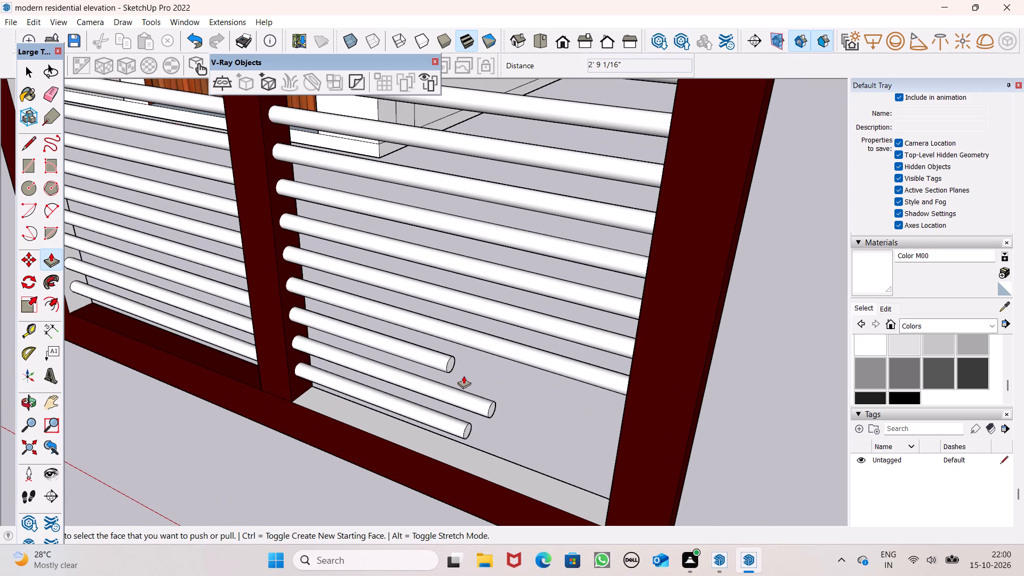
left_click_drag(451, 365, 642, 418)
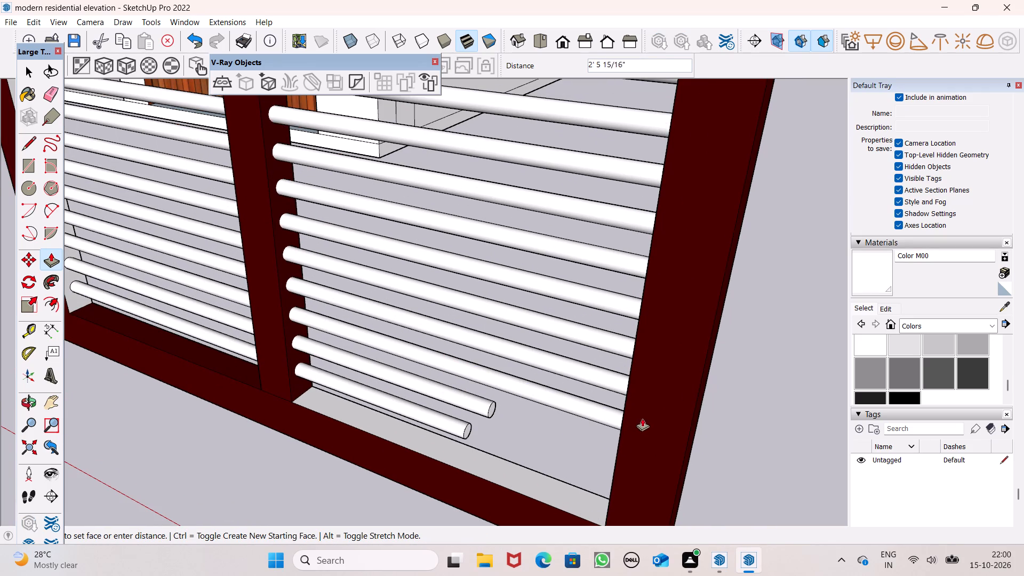
left_click_drag(642, 418, 642, 418)
scroll(479, 376, "down", 3)
scroll(506, 416, "up", 2)
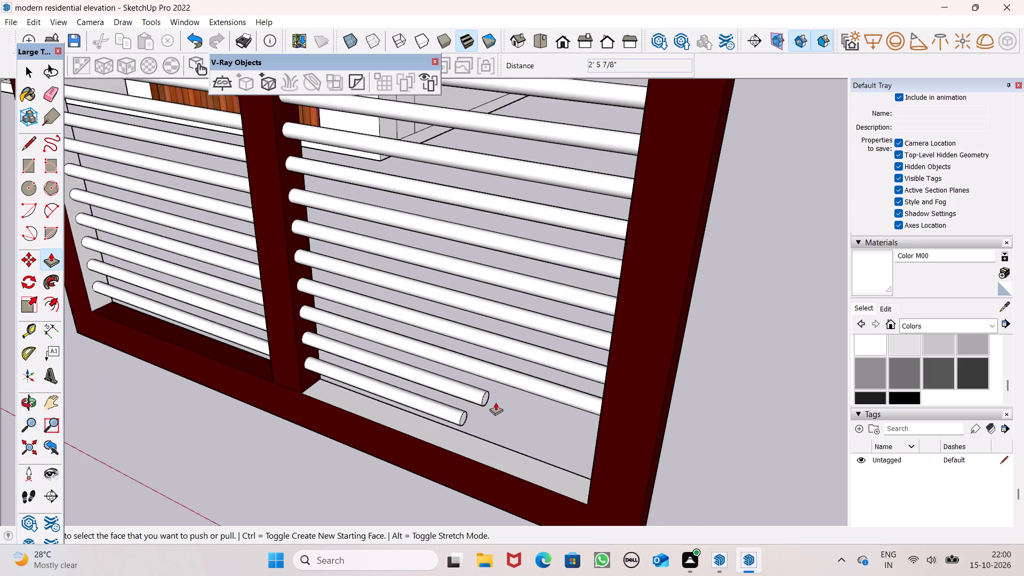
left_click_drag(482, 395, 595, 423)
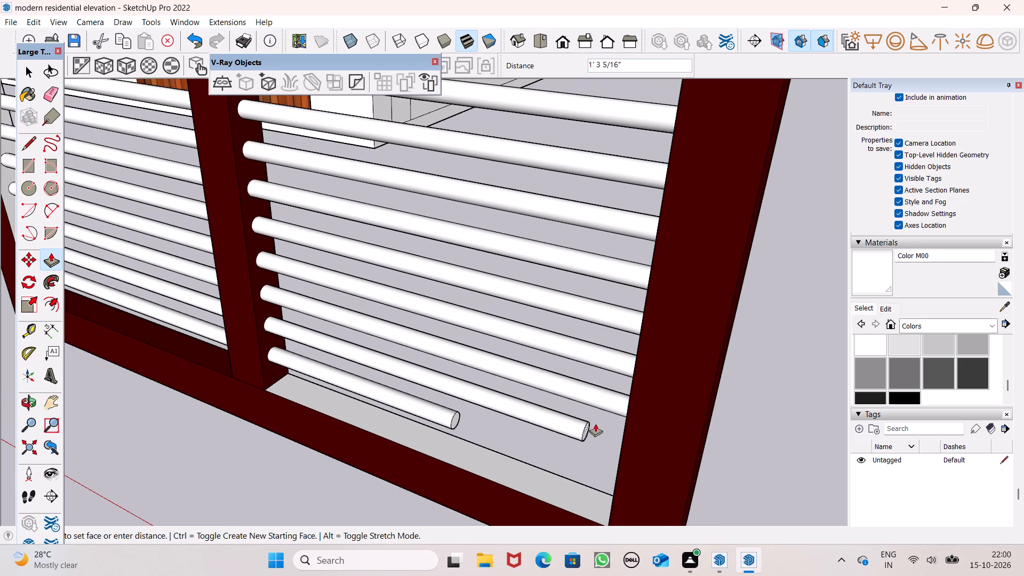
left_click_drag(595, 423, 633, 431)
Extend the lowest rod in the second pane to the frame's outer side member.
scroll(449, 353, "down", 3)
scroll(451, 390, "up", 2)
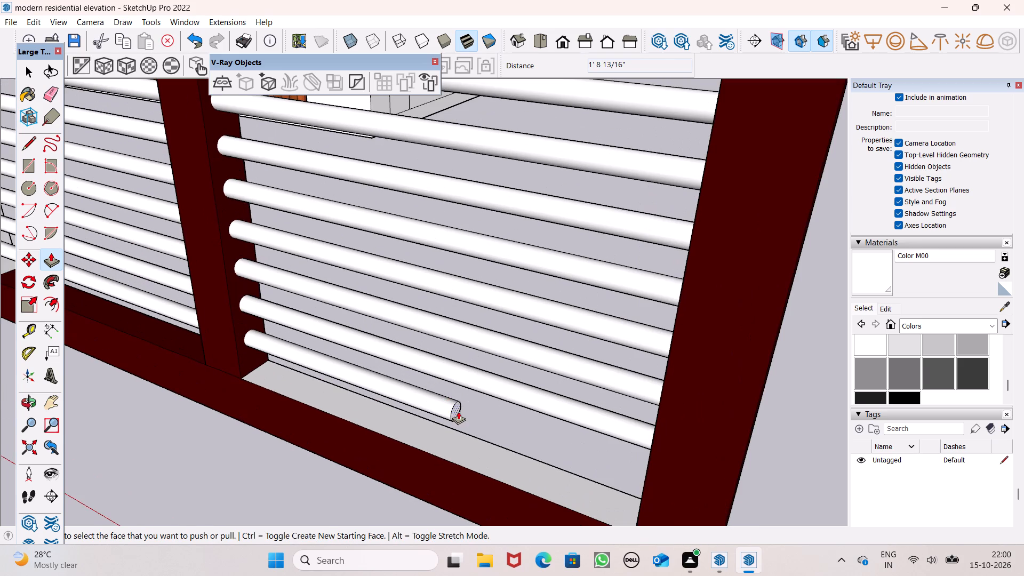
left_click_drag(458, 411, 661, 463)
scroll(568, 390, "down", 5)
key("space")
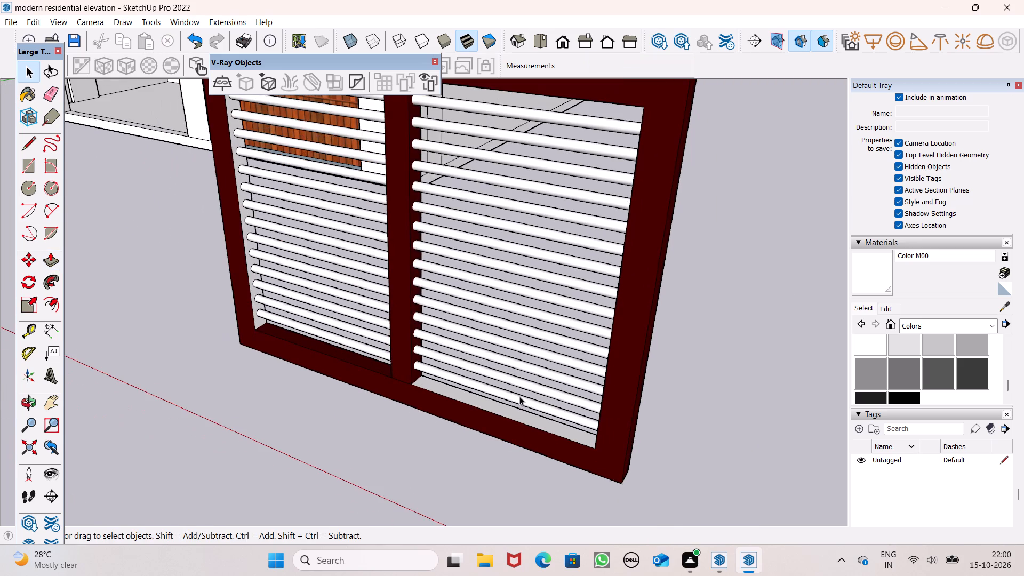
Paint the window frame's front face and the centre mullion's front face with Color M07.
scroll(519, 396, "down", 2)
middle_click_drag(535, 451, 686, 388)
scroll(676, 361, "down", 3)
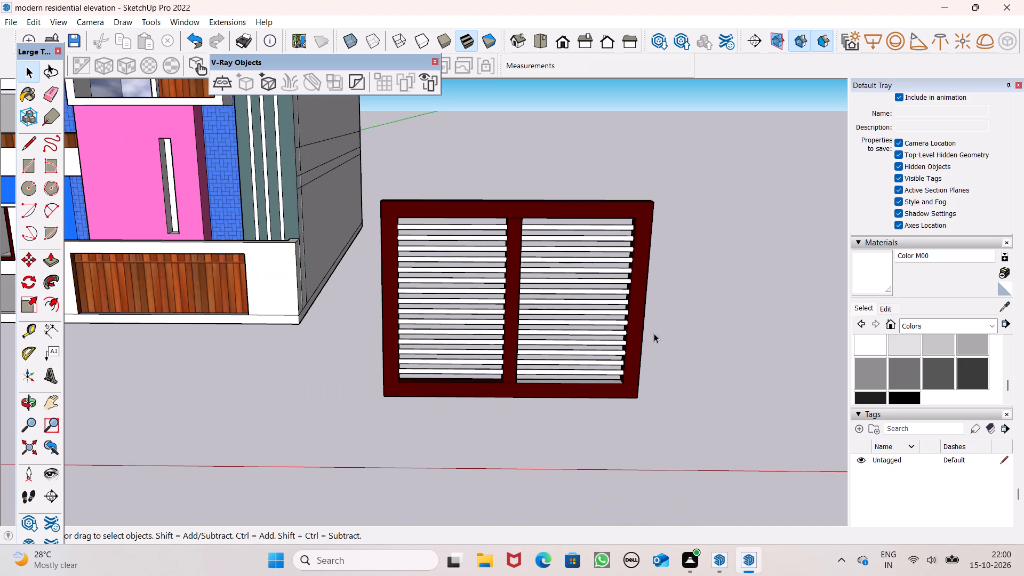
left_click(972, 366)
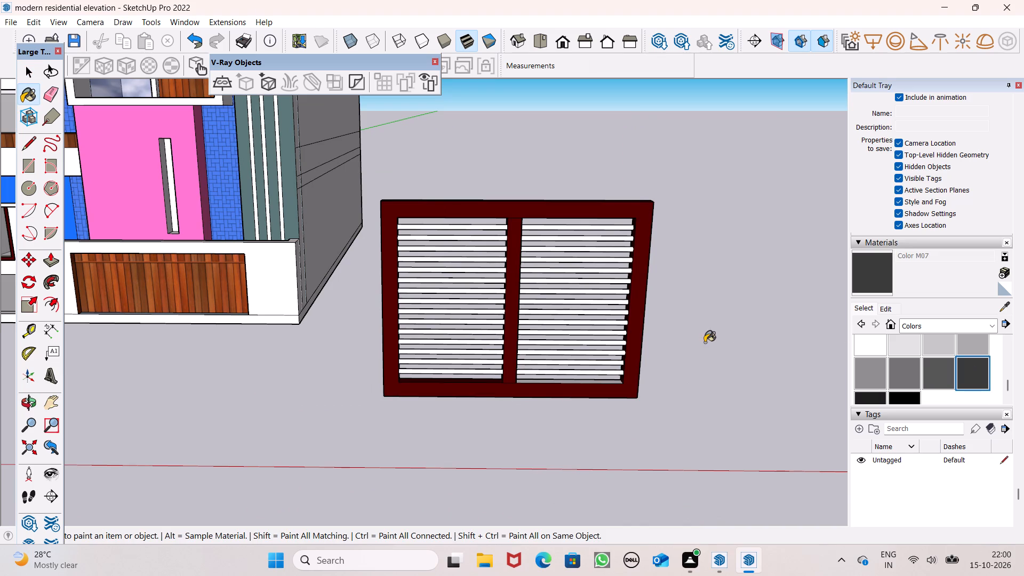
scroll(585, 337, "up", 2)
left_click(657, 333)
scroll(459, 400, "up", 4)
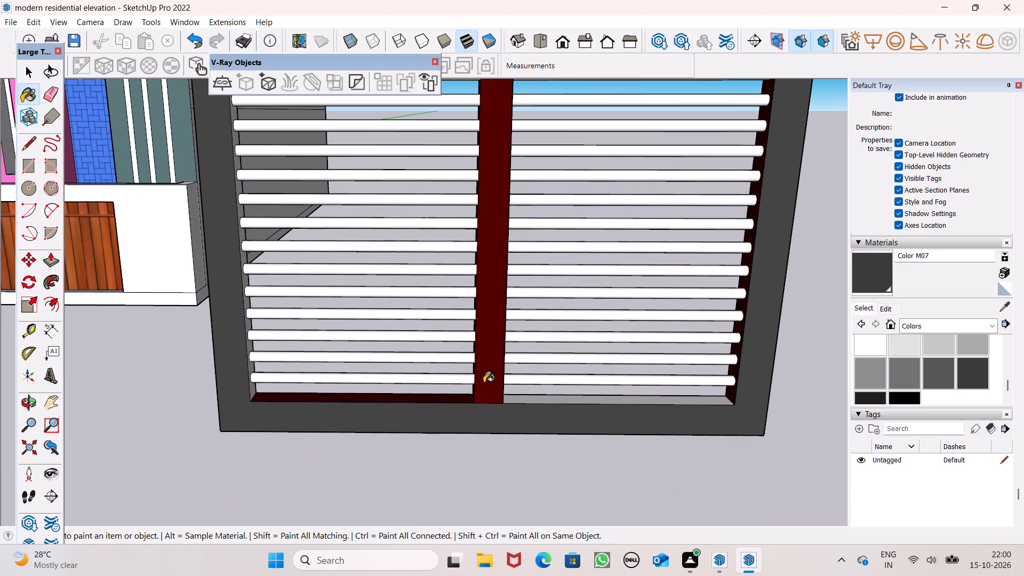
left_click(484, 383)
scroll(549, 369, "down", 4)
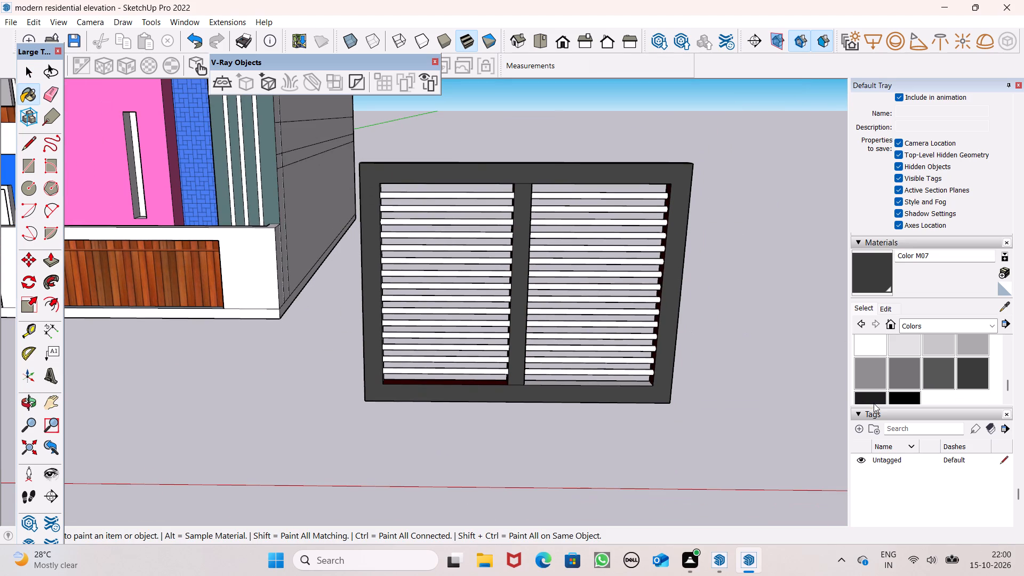
Paint the window frame's front face and the centre mullion's front face with Color M08.
left_click(874, 394)
scroll(699, 373, "up", 2)
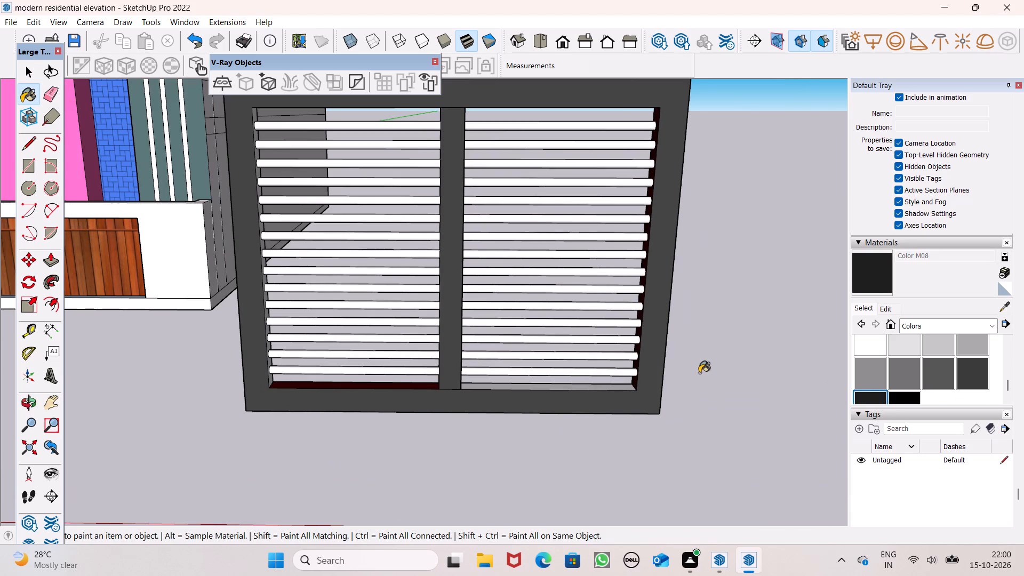
left_click(654, 390)
scroll(487, 401, "up", 1)
middle_click_drag(483, 436, 535, 516)
scroll(483, 430, "up", 3)
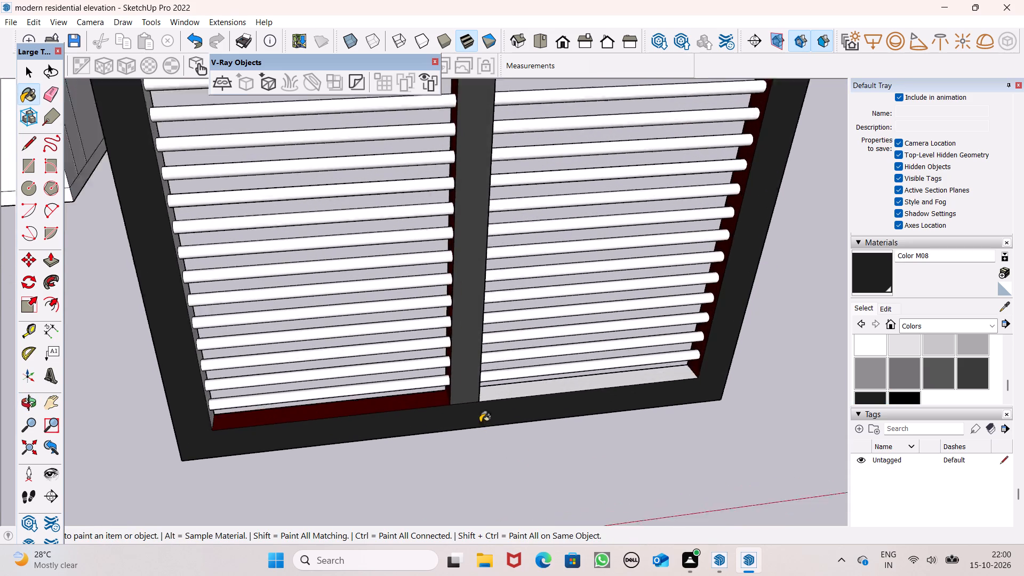
scroll(480, 422, "up", 1)
left_click(453, 381)
Paint the inner bottom faces of both panes and the mullion's side facing the first pane with Color M08.
middle_click_drag(458, 442, 516, 445)
scroll(434, 407, "up", 4)
left_click(415, 383)
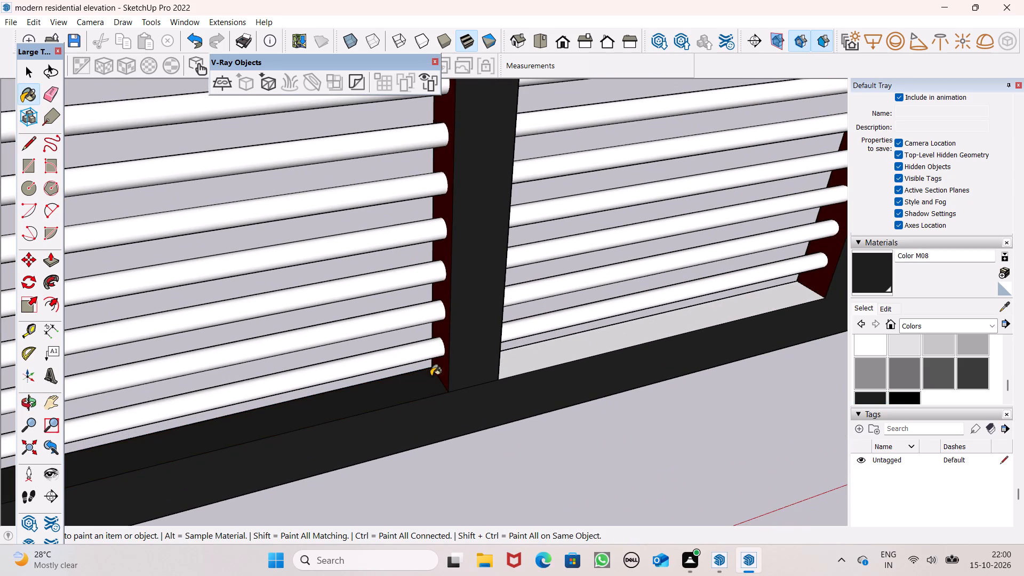
left_click(438, 373)
left_click(516, 367)
Paint the mullion's side facing the second pane and the first pane's outer inner-side face with Color M08.
scroll(502, 373, "up", 1)
middle_click_drag(499, 376, 596, 356)
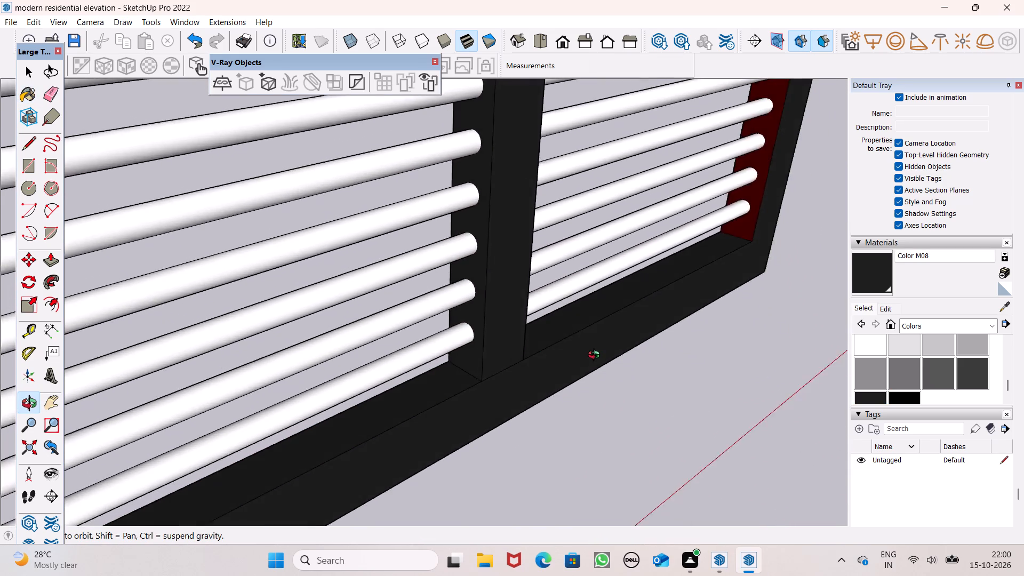
middle_click_drag(596, 356, 233, 392)
scroll(596, 356, "up", 1)
left_click(373, 320)
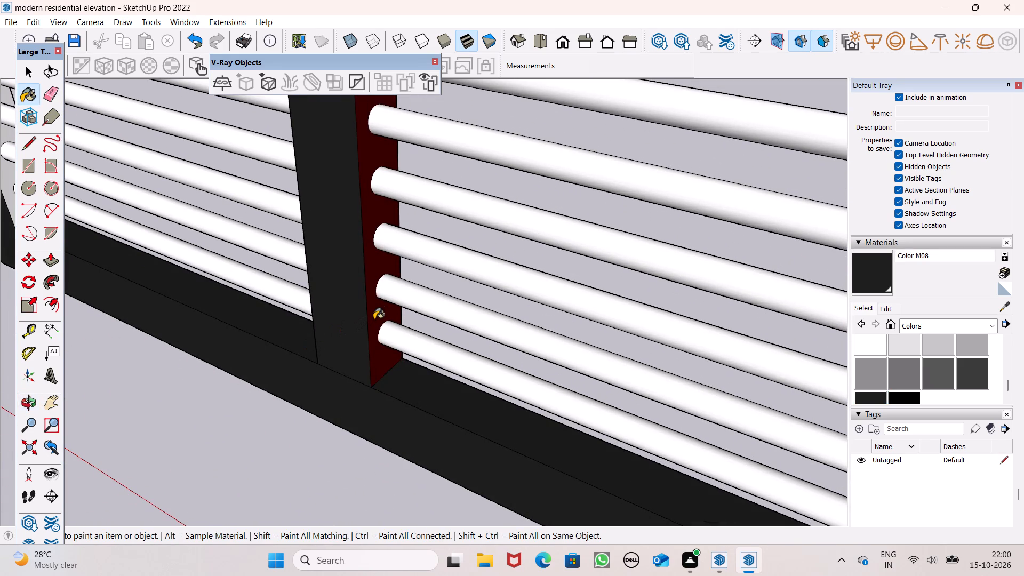
scroll(367, 299, "down", 5)
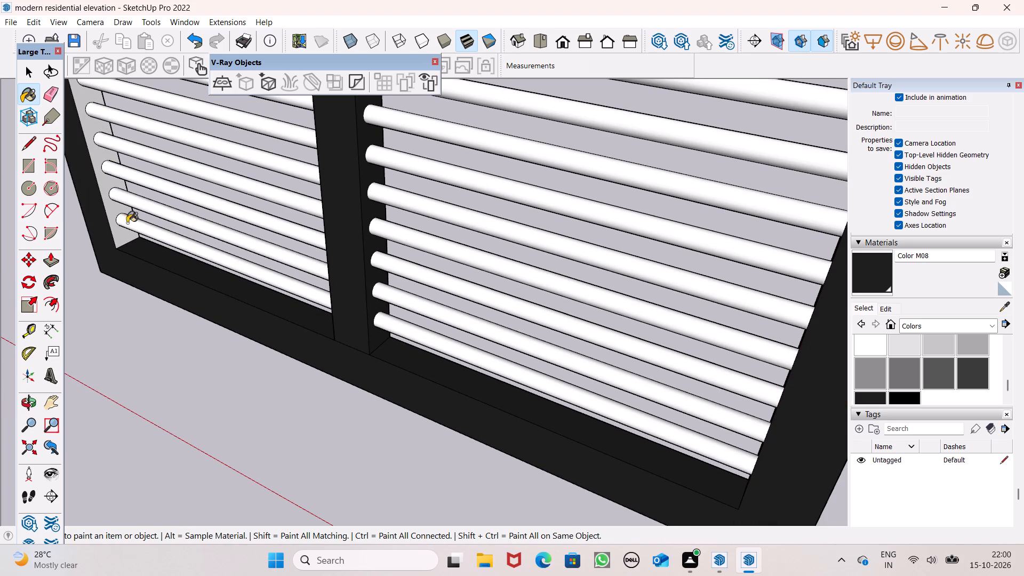
left_click(105, 186)
Paint the second pane's outer inner-side face and the frame's outer side edge with Color M08.
scroll(106, 236, "down", 3)
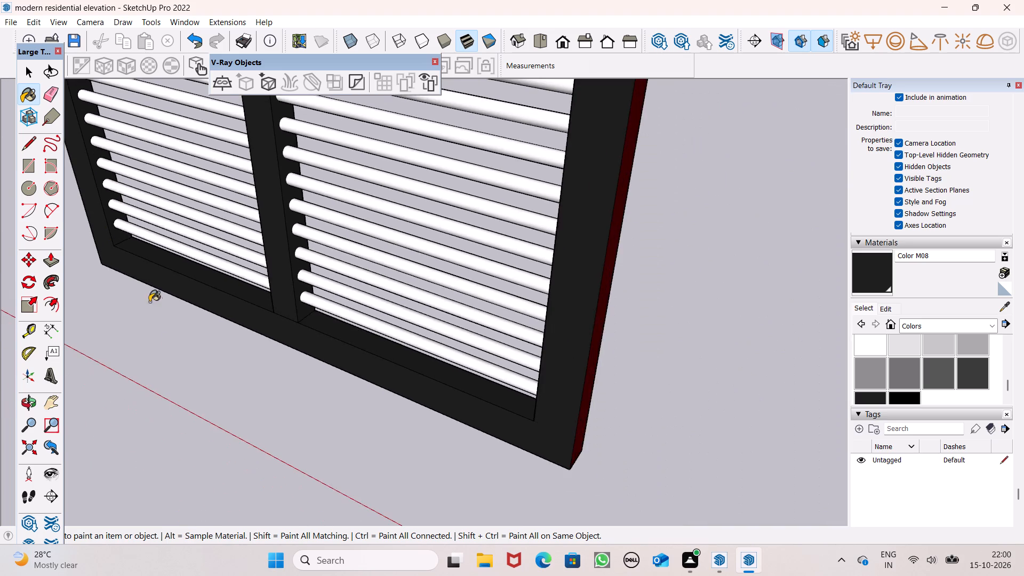
middle_click_drag(178, 358, 562, 301)
scroll(557, 267, "up", 4)
left_click(545, 261)
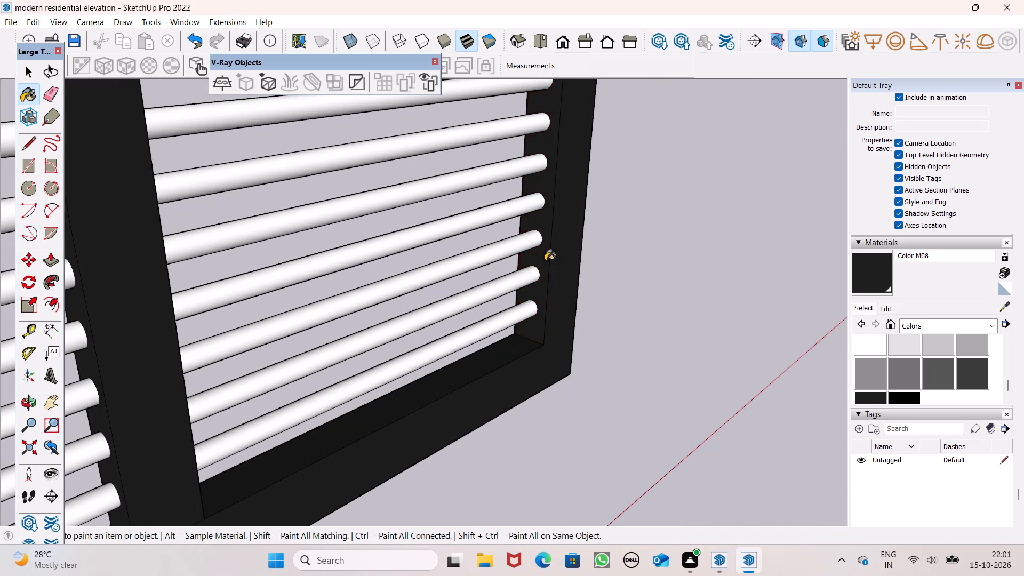
scroll(575, 287, "down", 11)
middle_click_drag(476, 376, 665, 348)
scroll(442, 212, "up", 5)
left_click(511, 193)
left_click(504, 224)
Paint the back face of the window frame surround with Color M08.
scroll(503, 287, "up", 1)
middle_click_drag(509, 318, 758, 331)
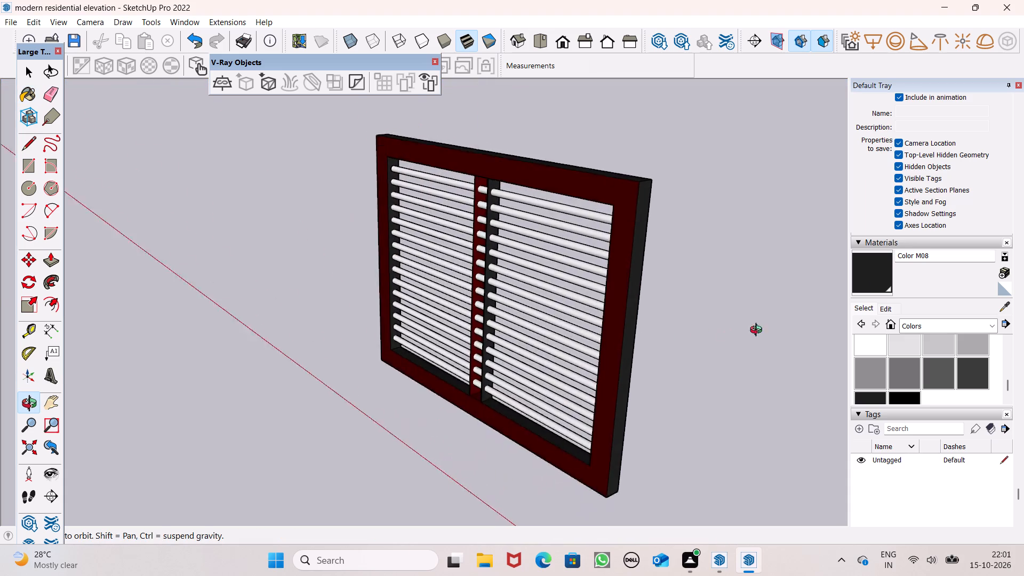
middle_click_drag(758, 331, 790, 313)
scroll(670, 299, "up", 1)
left_click(639, 276)
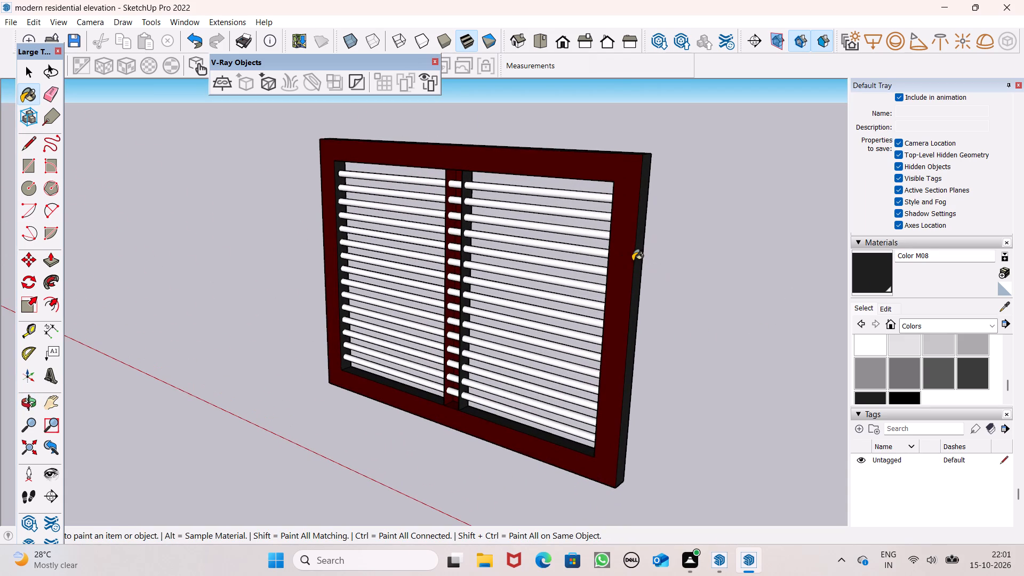
left_click(633, 261)
left_click(630, 255)
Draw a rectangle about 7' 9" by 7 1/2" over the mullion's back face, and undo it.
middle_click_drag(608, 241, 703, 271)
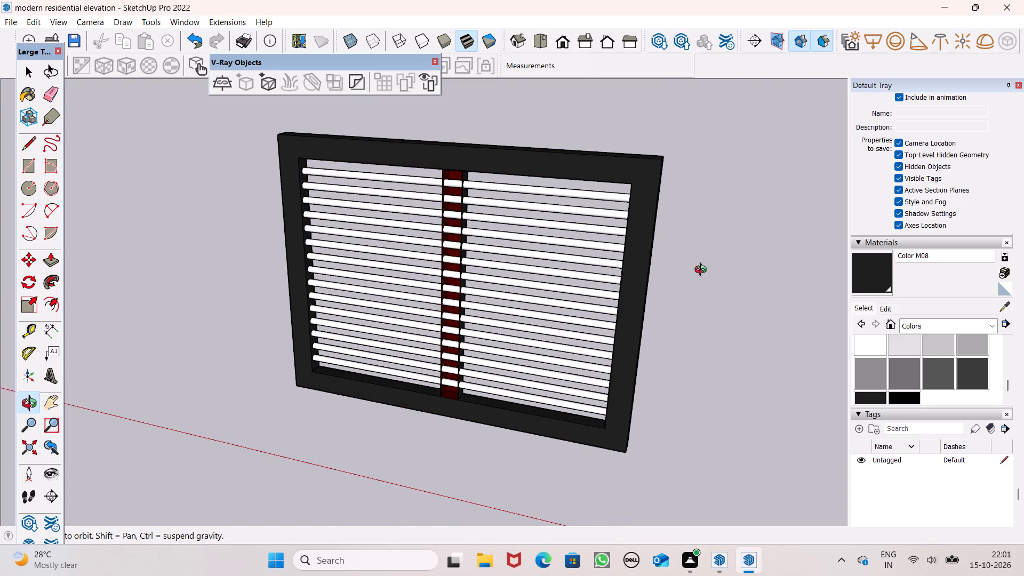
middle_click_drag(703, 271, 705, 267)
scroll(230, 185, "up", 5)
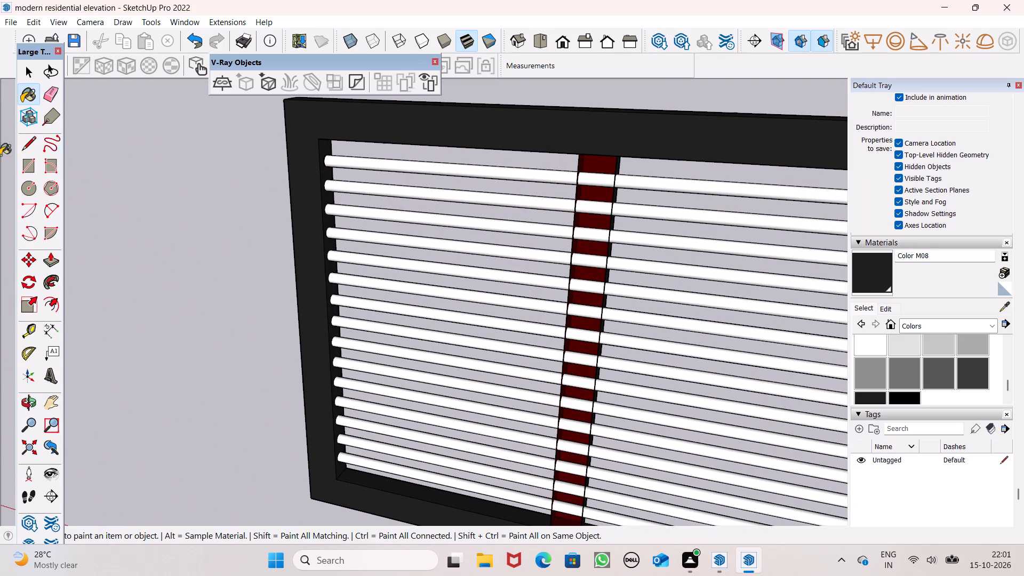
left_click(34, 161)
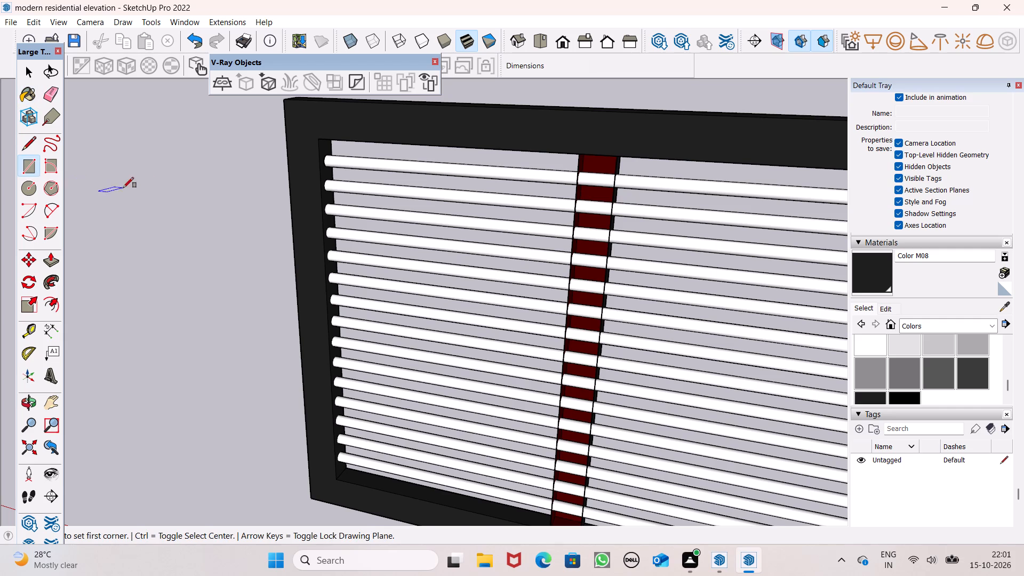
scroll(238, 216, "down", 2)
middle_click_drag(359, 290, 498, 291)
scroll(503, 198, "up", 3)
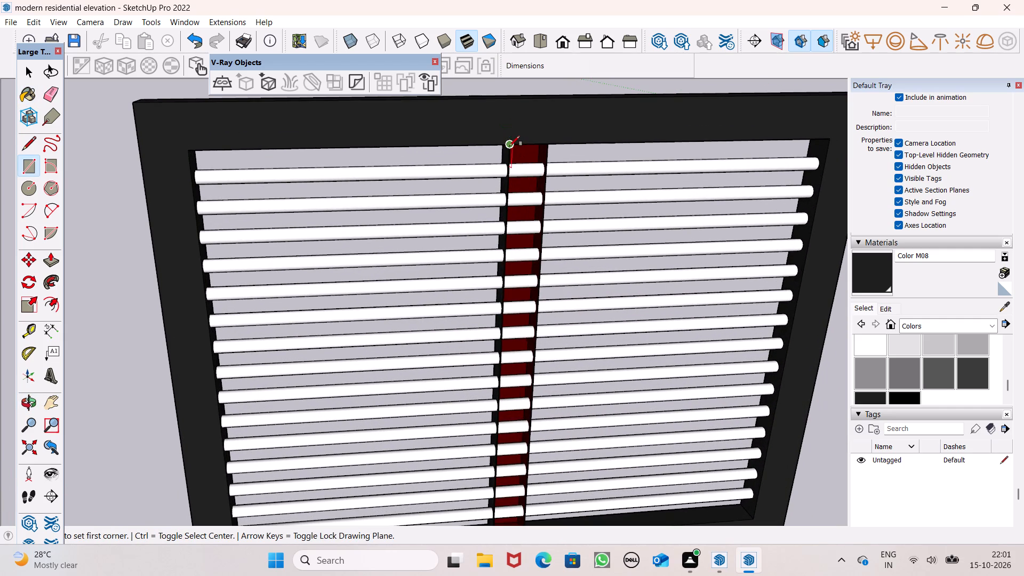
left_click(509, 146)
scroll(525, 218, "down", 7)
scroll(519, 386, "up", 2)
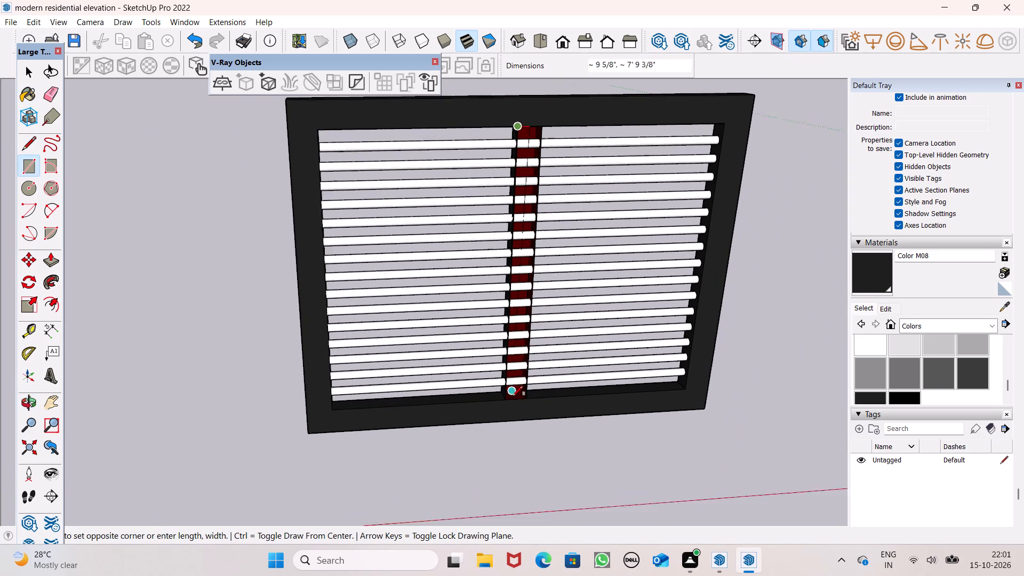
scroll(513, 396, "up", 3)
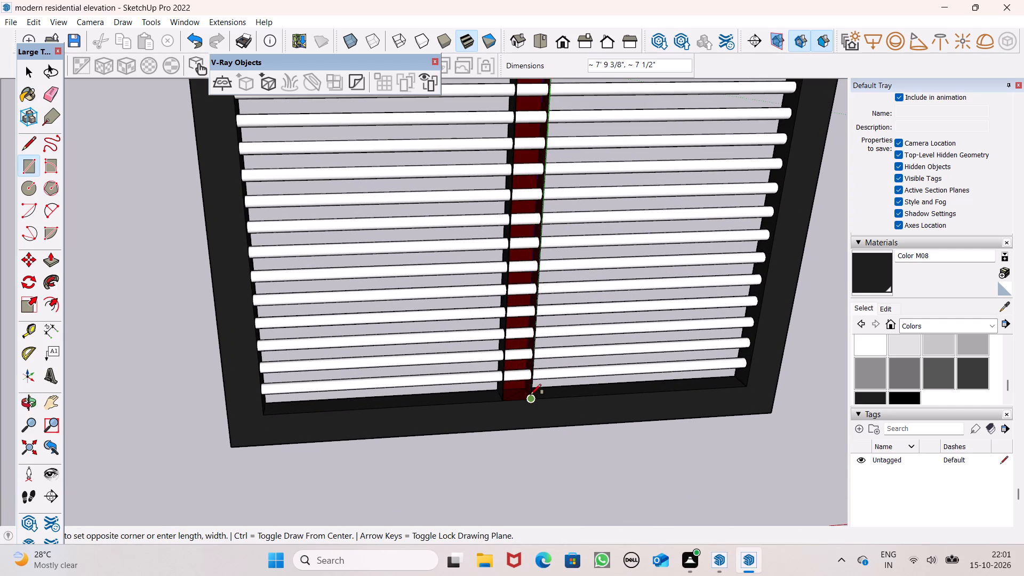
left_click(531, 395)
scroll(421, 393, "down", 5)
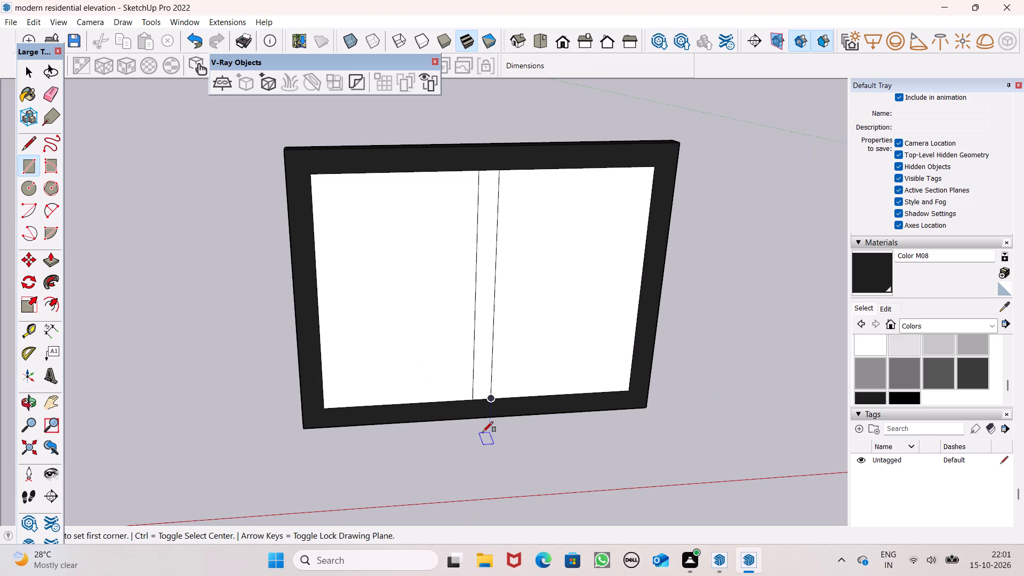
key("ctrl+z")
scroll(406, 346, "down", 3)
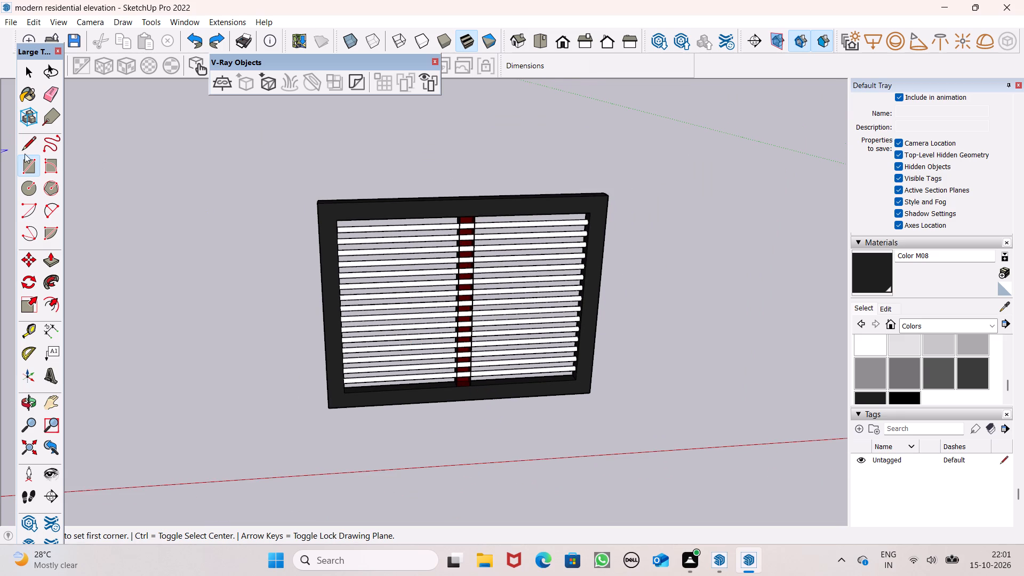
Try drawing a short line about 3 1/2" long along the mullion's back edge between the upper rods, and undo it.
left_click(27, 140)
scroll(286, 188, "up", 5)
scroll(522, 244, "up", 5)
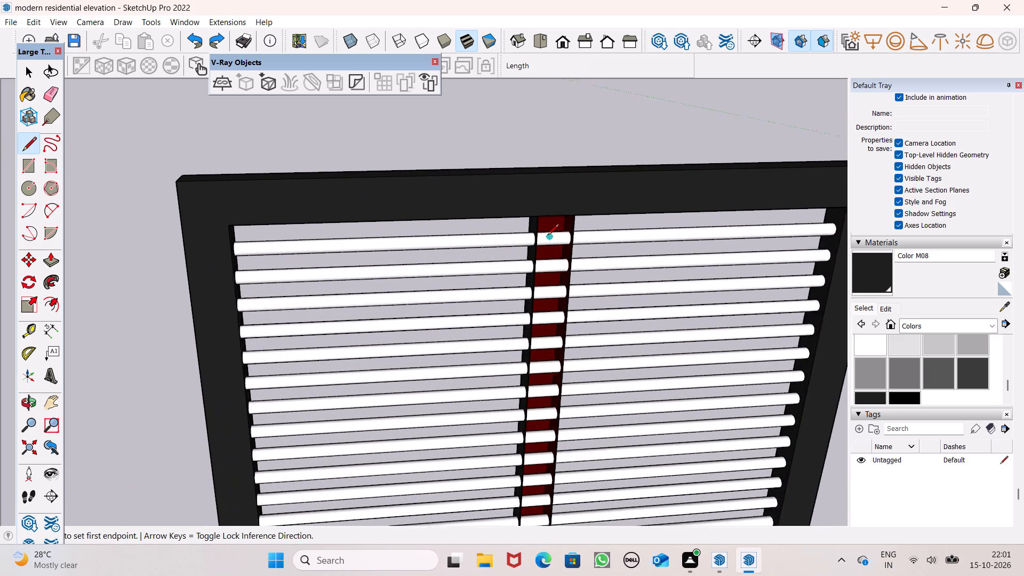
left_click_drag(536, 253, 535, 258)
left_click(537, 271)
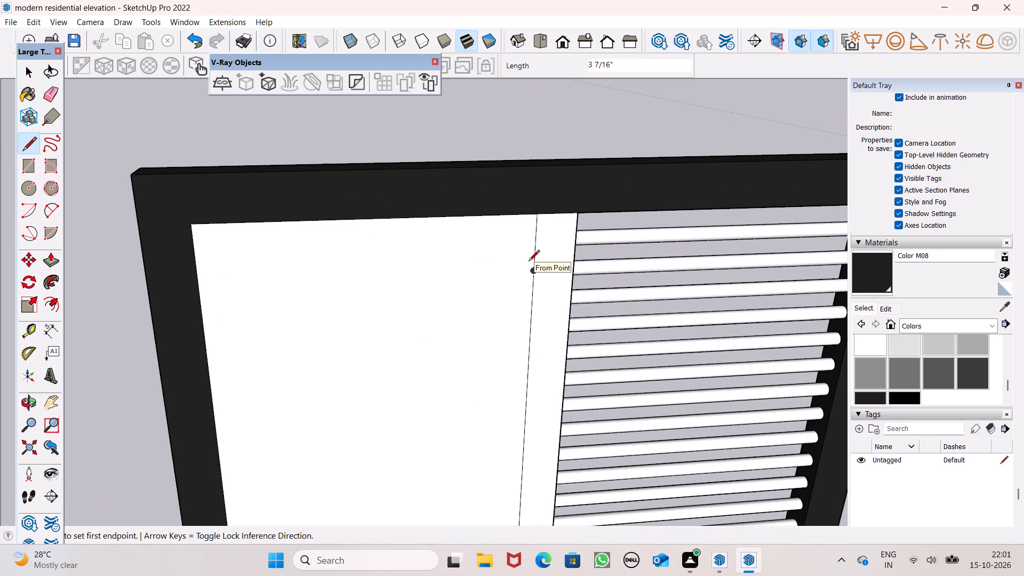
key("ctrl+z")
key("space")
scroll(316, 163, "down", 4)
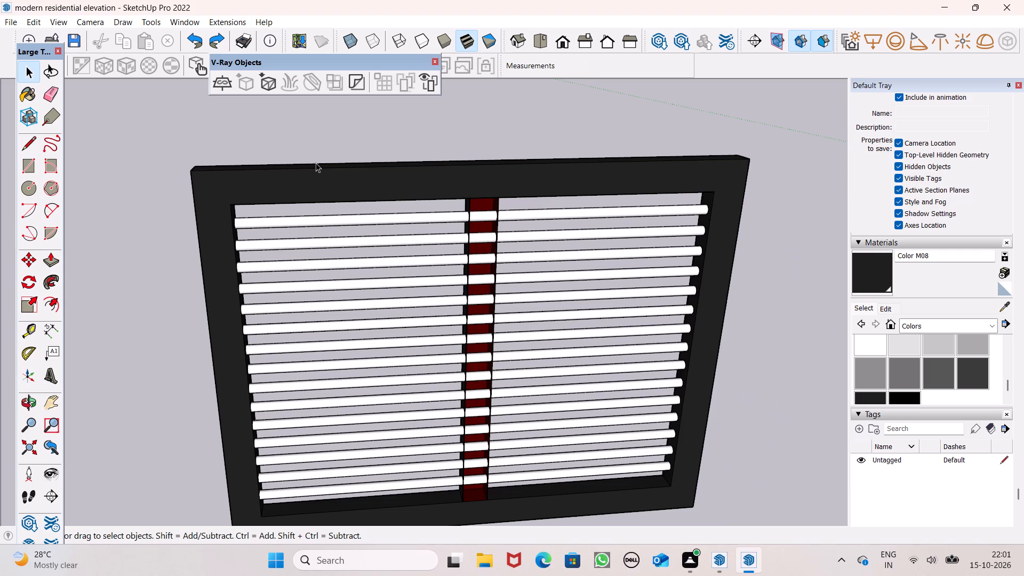
Paint the red long face seen behind the rods in the window's central mullion with Color M08.
scroll(316, 163, "down", 5)
middle_click_drag(403, 322, 401, 306)
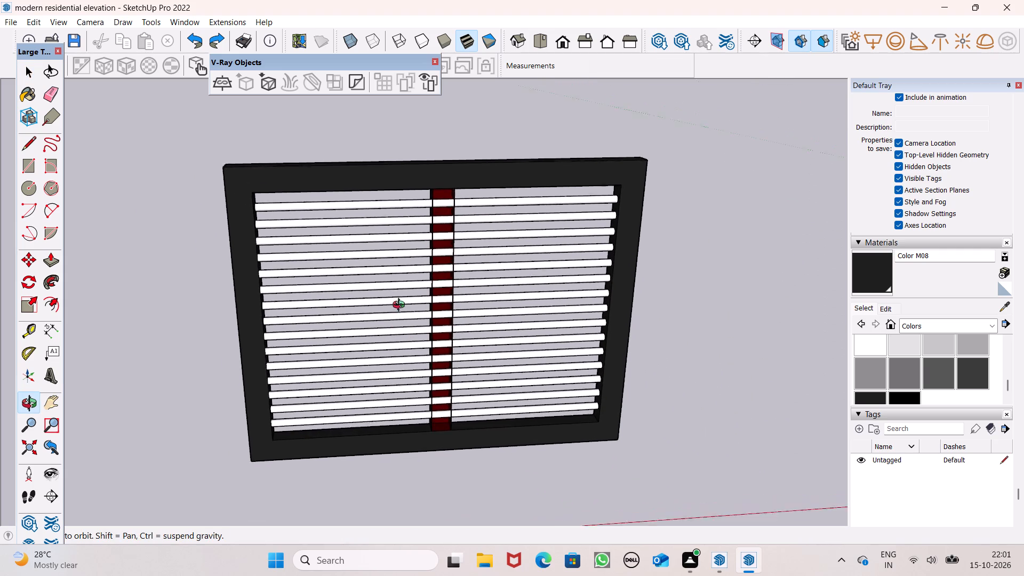
middle_click_drag(401, 306, 434, 239)
left_click(865, 286)
scroll(566, 332, "up", 3)
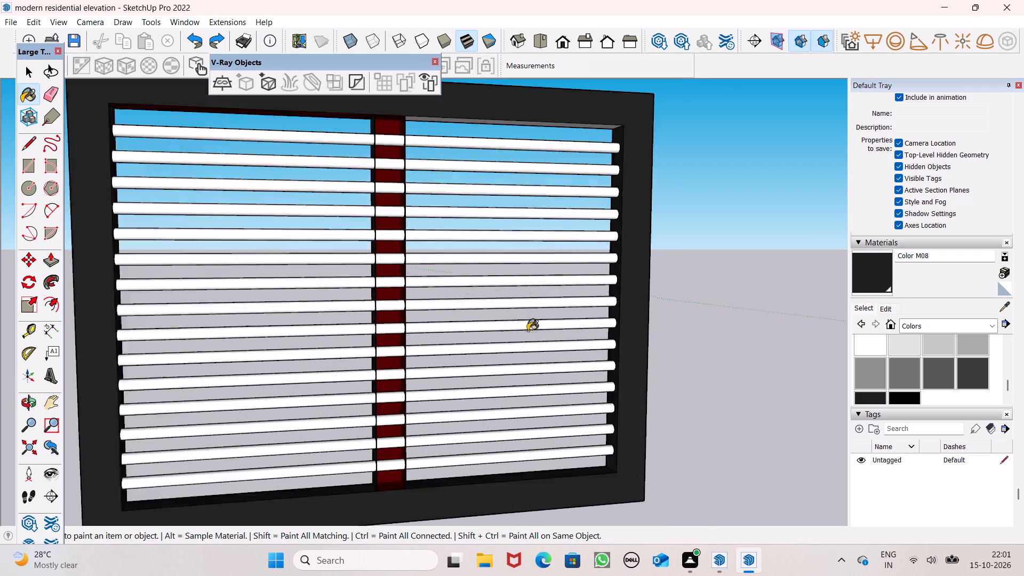
scroll(527, 331, "up", 3)
left_click(279, 349)
Paint the mullion's red bottom face and the adjoining inner side face with Color M08.
scroll(311, 283, "down", 6)
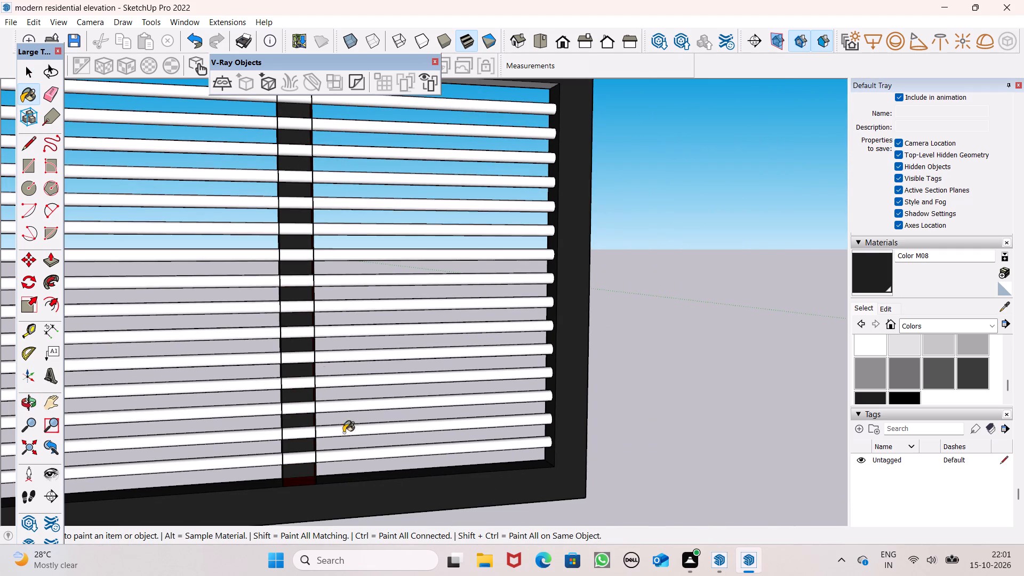
middle_click_drag(366, 477, 387, 447)
scroll(372, 308, "down", 6)
middle_click_drag(315, 418, 329, 537)
scroll(313, 455, "up", 5)
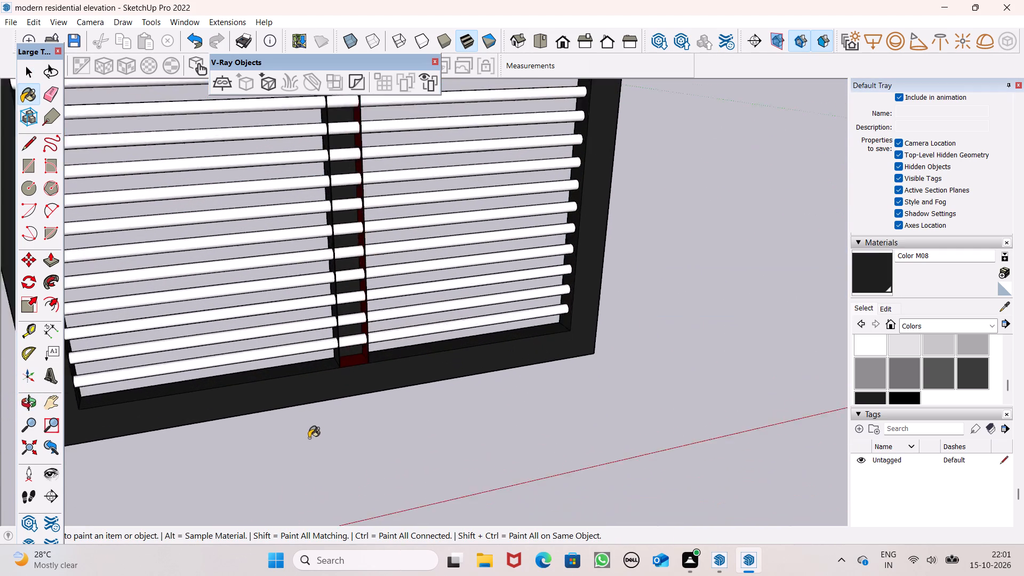
scroll(309, 438, "up", 2)
scroll(282, 368, "up", 5)
left_click(297, 342)
left_click(425, 324)
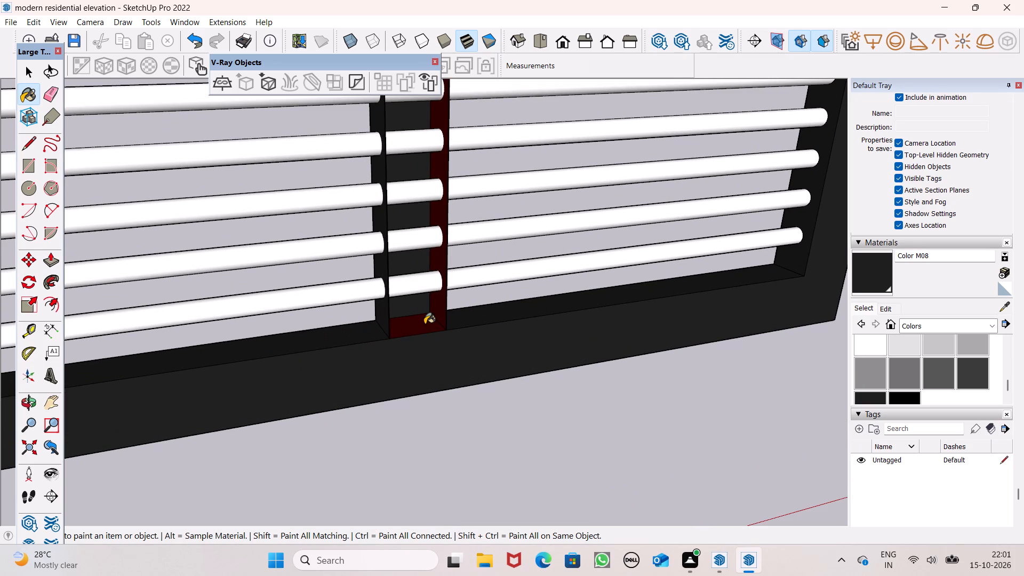
left_click(438, 306)
Paint the mullion's remaining red inner side face, on the opposite side, with Color M08.
scroll(445, 364, "down", 8)
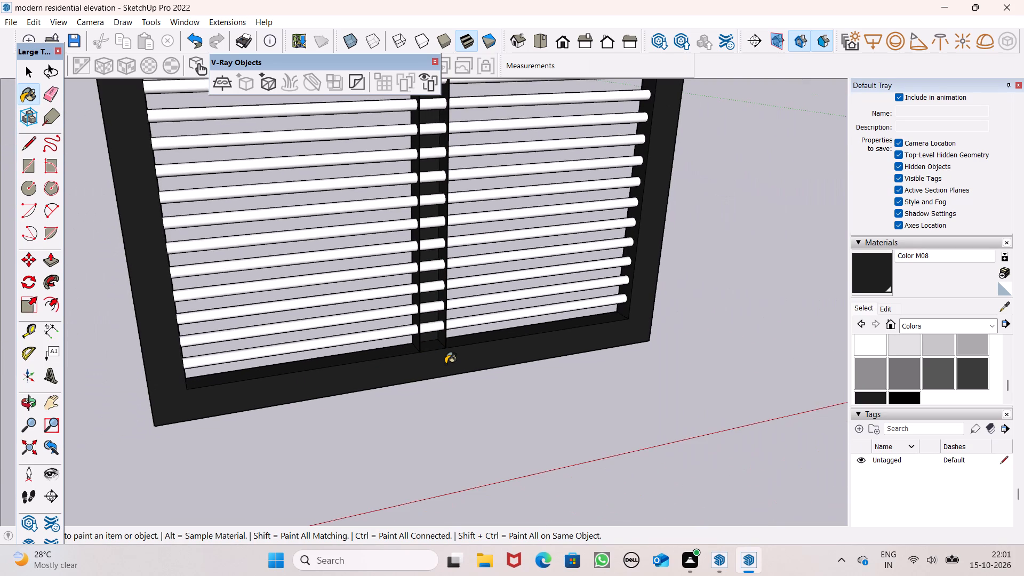
scroll(444, 362, "down", 5)
middle_click_drag(459, 390, 124, 393)
scroll(425, 289, "up", 3)
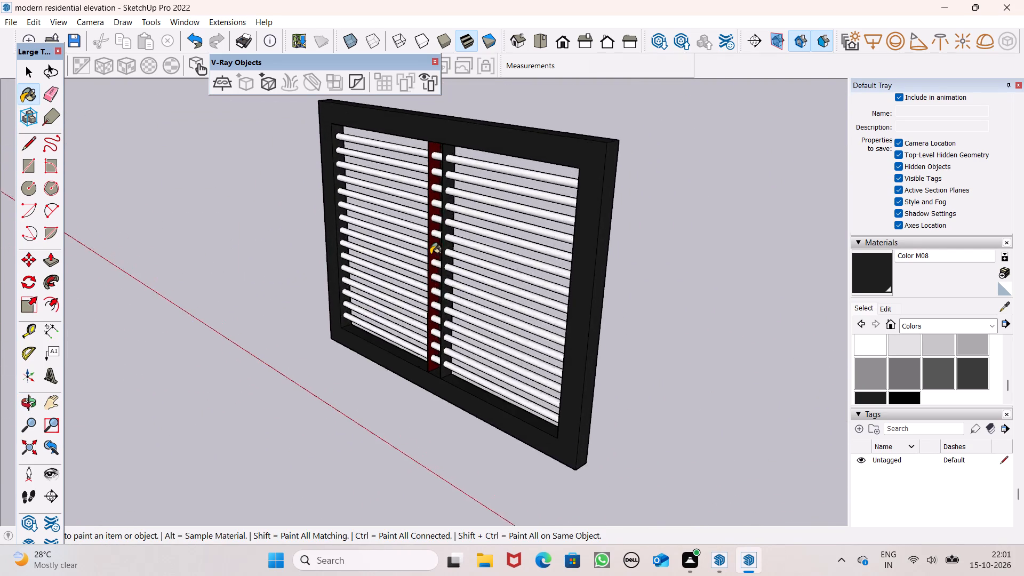
scroll(430, 254, "up", 9)
left_click(435, 228)
scroll(436, 246, "down", 9)
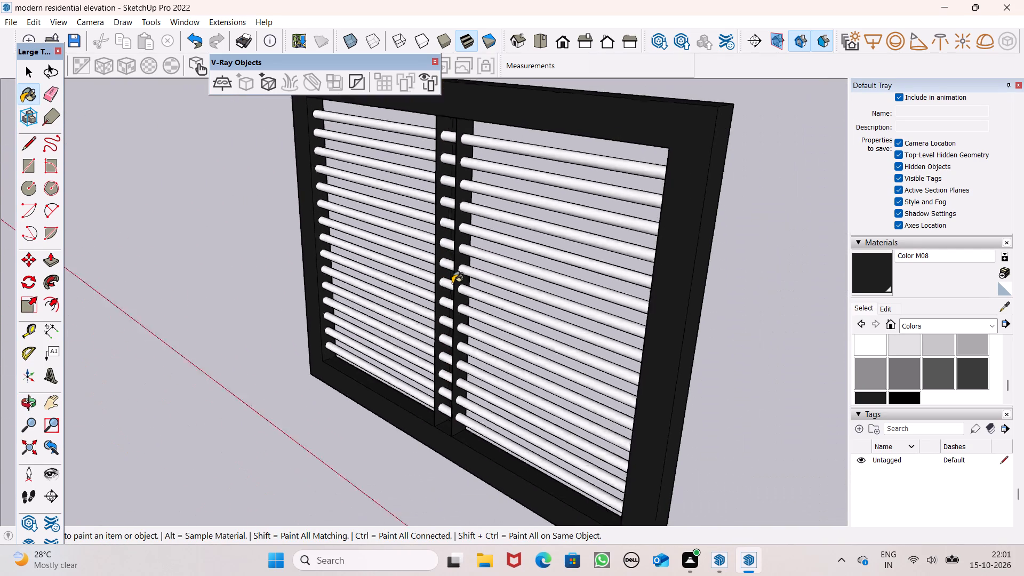
scroll(452, 283, "down", 2)
middle_click_drag(454, 322, 68, 354)
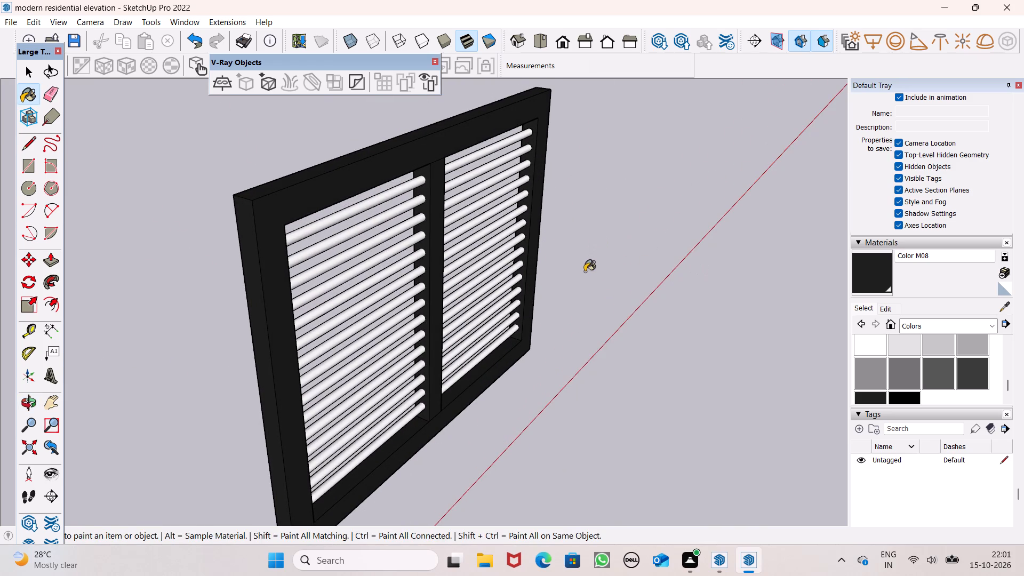
middle_click_drag(578, 282, 410, 323)
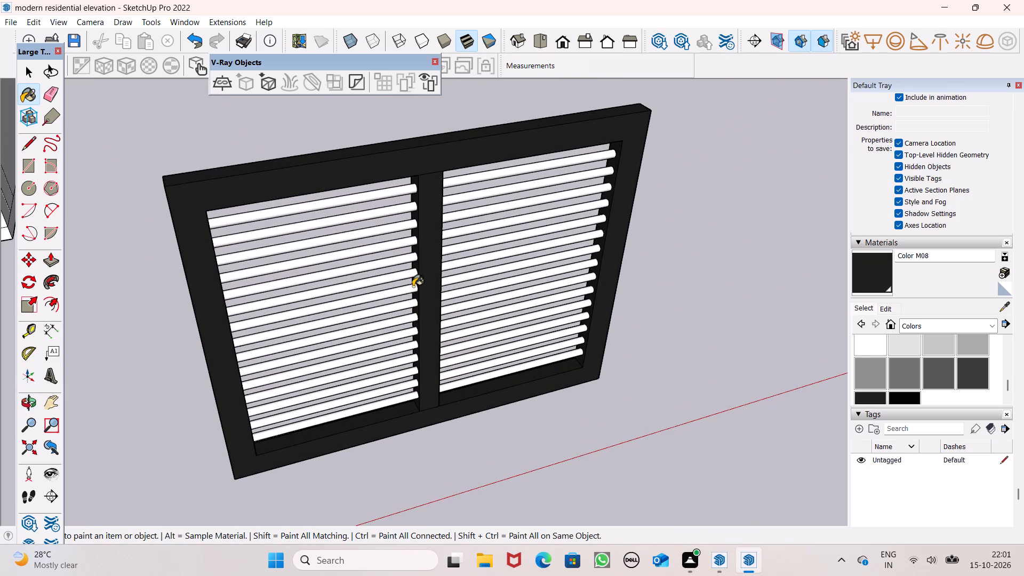
key("space")
Select the whole two-pane frame with its rods and make it a group.
scroll(681, 238, "down", 2)
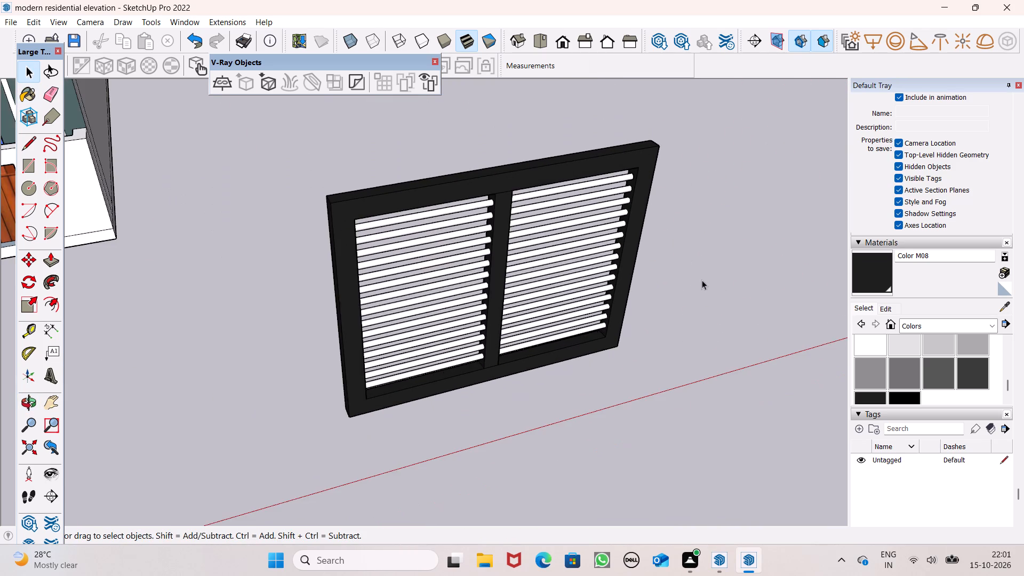
middle_click_drag(700, 282, 628, 215)
triple_click(587, 238)
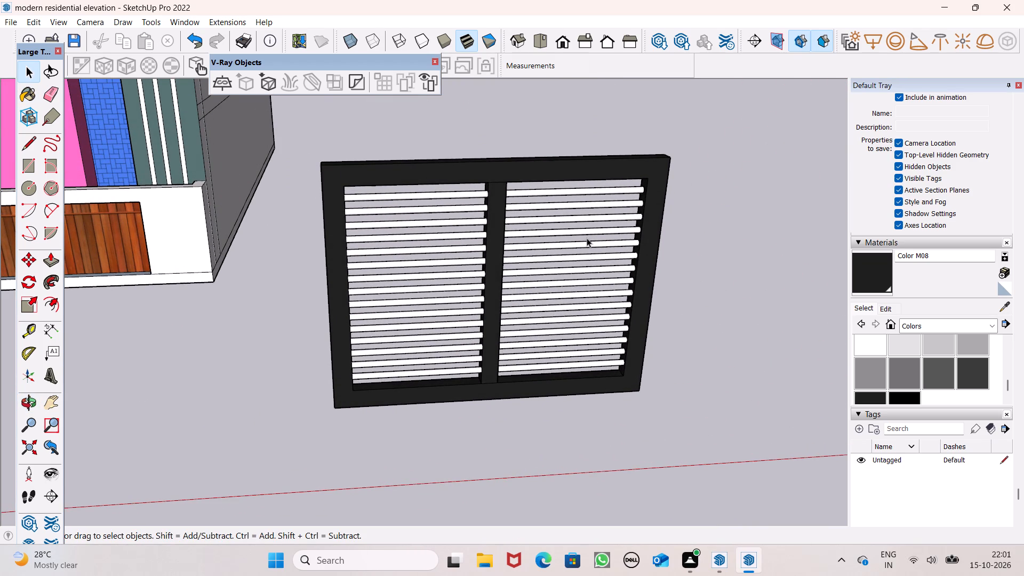
triple_click(587, 238)
scroll(538, 211, "down", 5)
scroll(597, 322, "up", 2)
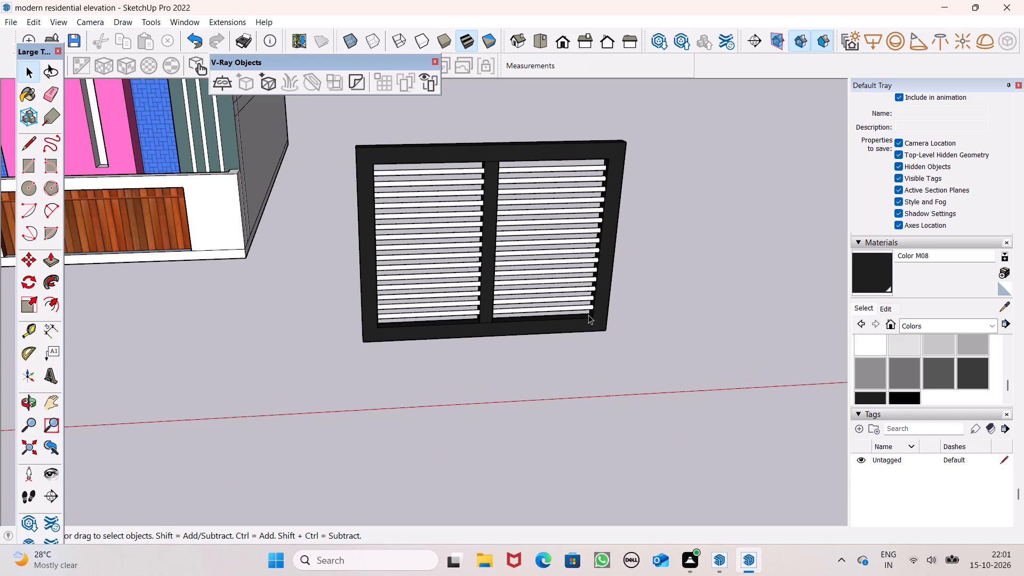
triple_click(593, 322)
left_click(593, 321)
right_click(591, 319)
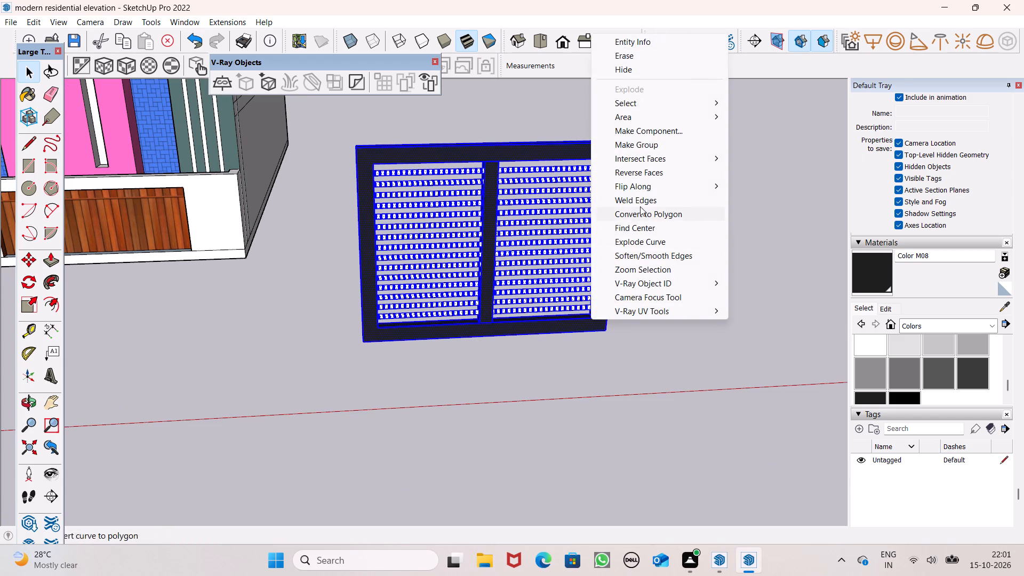
left_click(653, 149)
Move the grouped frame about 47' 9" to the gap in the house's front boundary wall, beside the wood-panelled section.
scroll(653, 149, "down", 6)
scroll(678, 197, "down", 6)
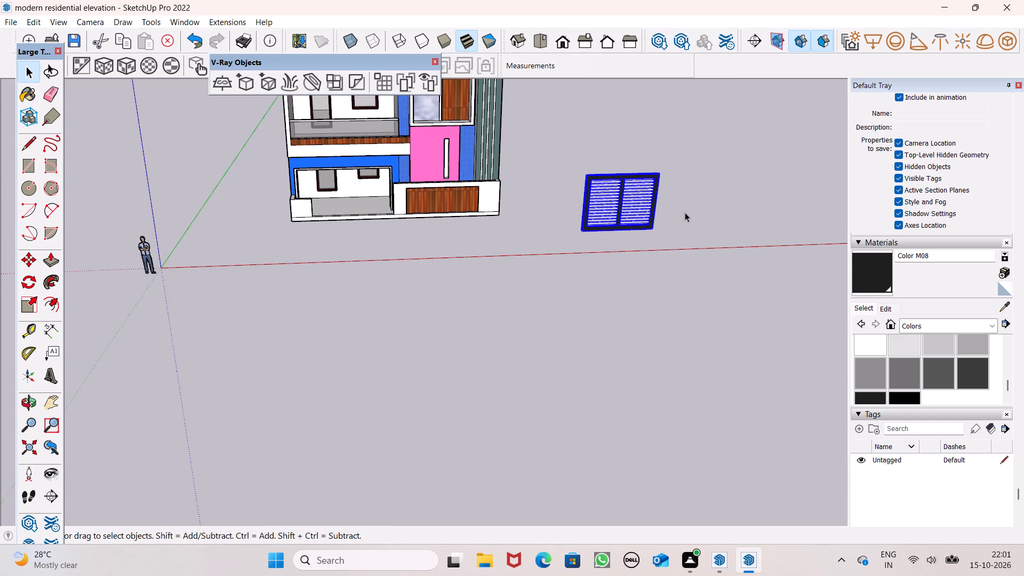
scroll(685, 212, "up", 1)
key("m")
key("Return")
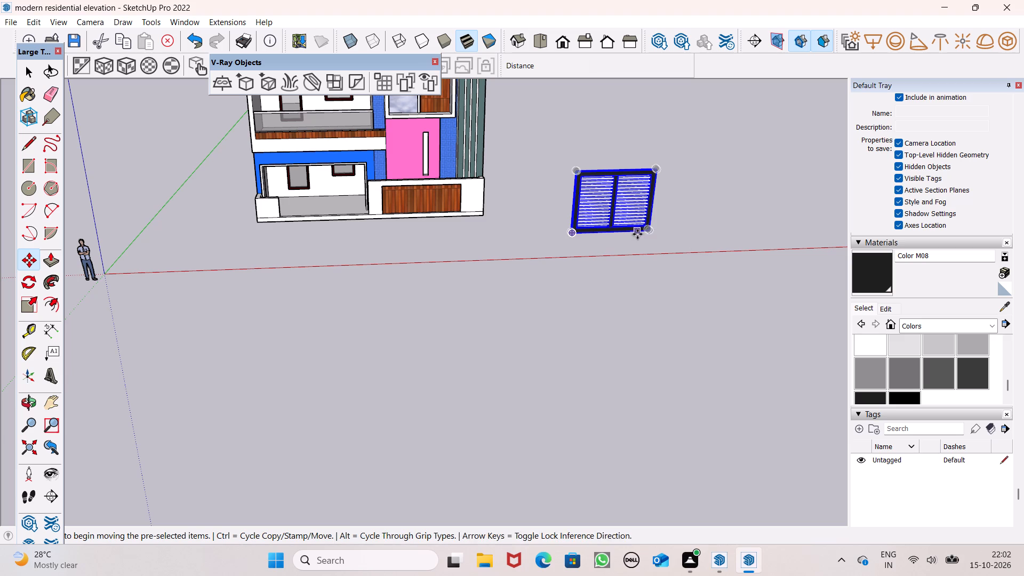
left_click_drag(647, 234, 370, 211)
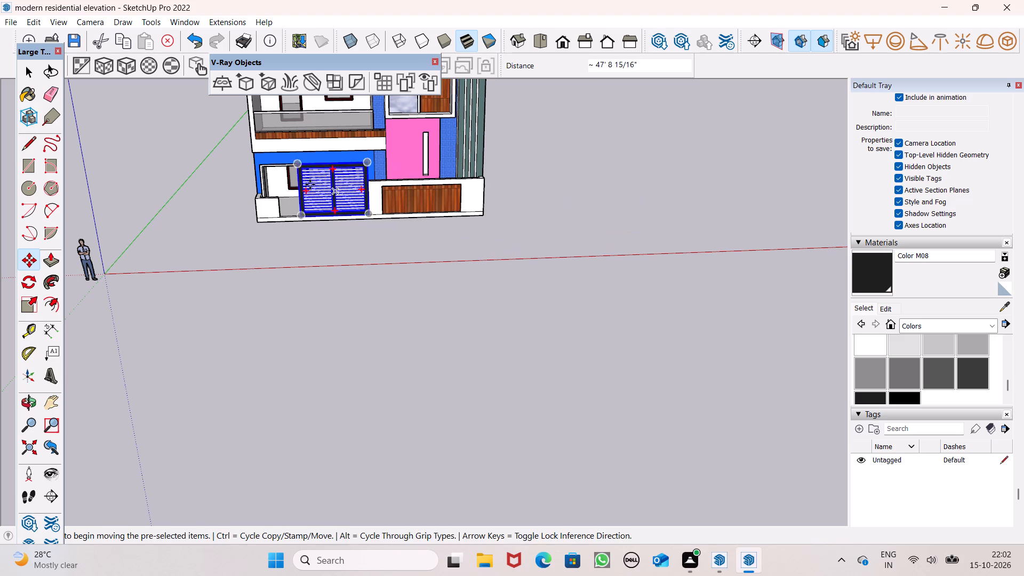
Scale the grouped frame wider along the red axis so it spans the gap to the low corner wall.
scroll(284, 175, "up", 4)
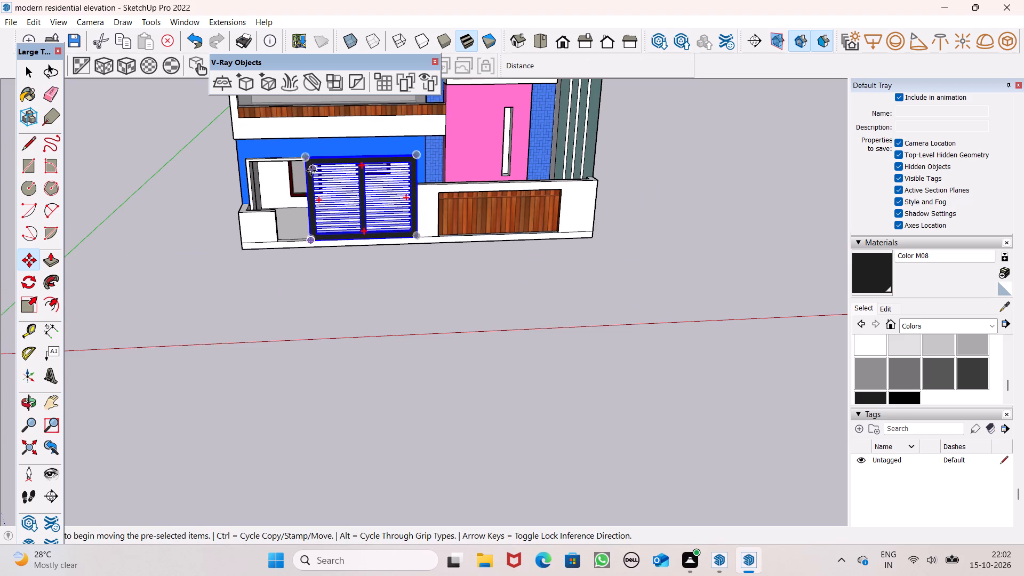
scroll(294, 183, "down", 4)
middle_click_drag(321, 244, 482, 242)
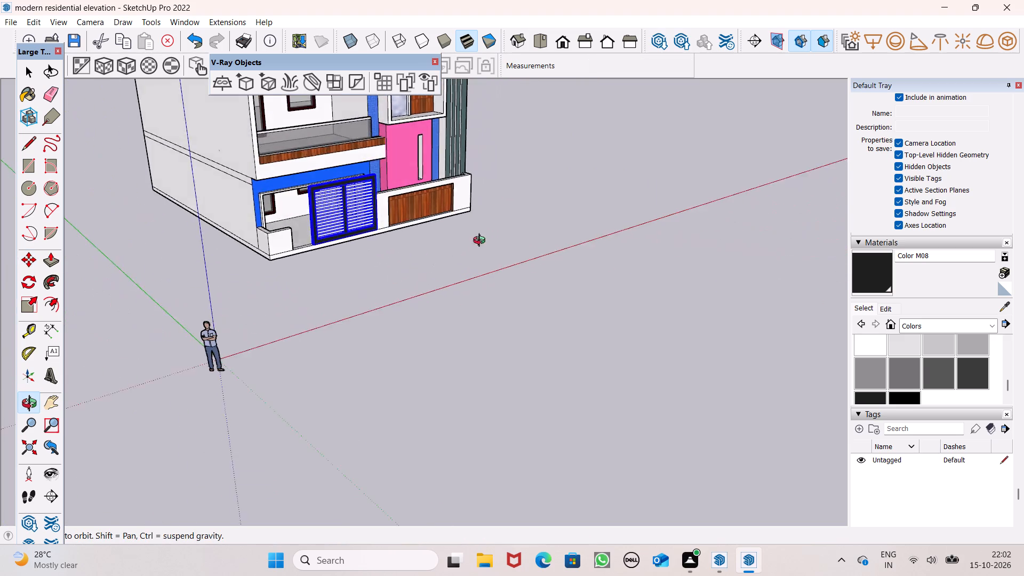
middle_click_drag(482, 242, 477, 233)
scroll(289, 200, "up", 6)
middle_click_drag(337, 246, 386, 259)
scroll(344, 252, "up", 4)
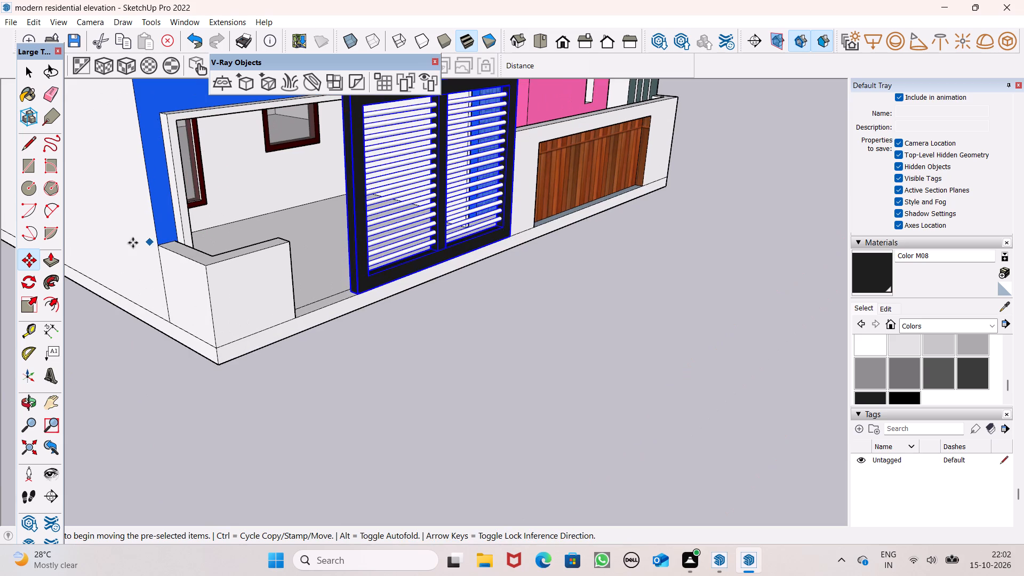
left_click(30, 298)
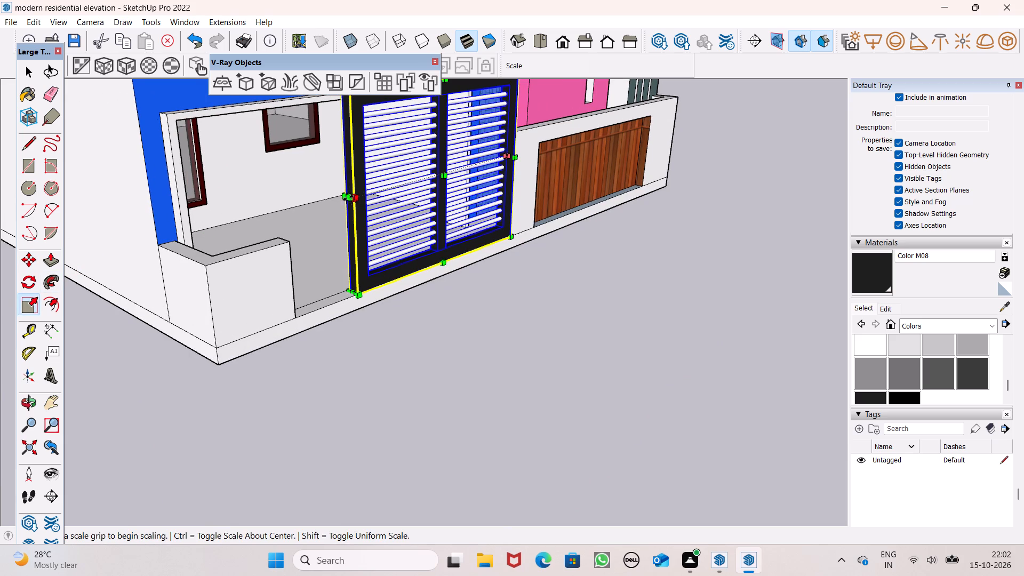
middle_click_drag(359, 209, 396, 218)
left_click_drag(370, 210, 371, 213)
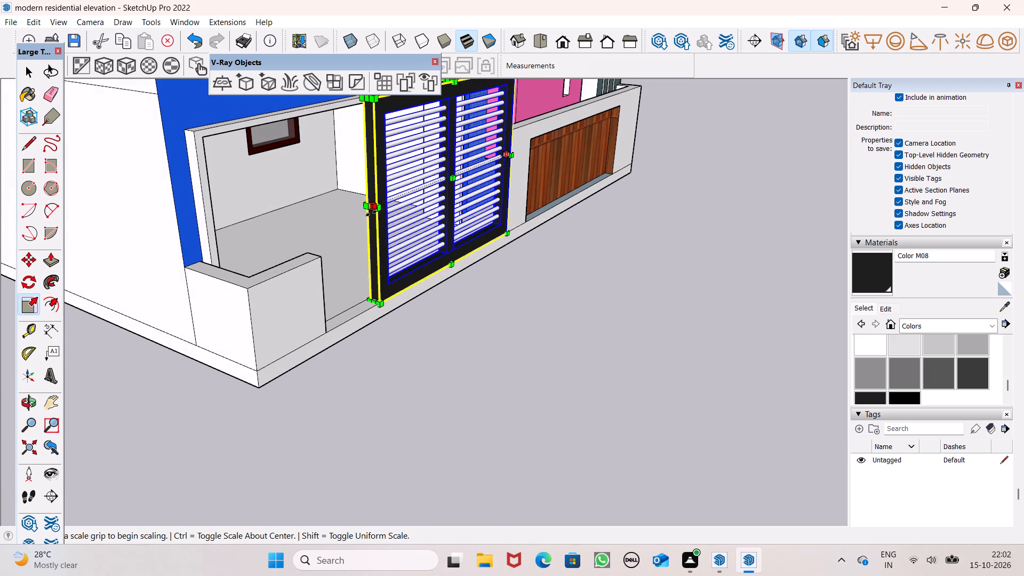
left_click_drag(371, 213, 321, 245)
Scale the grouped frame's height along the blue axis by about 0.76.
scroll(363, 221, "down", 3)
middle_click_drag(373, 238, 129, 291)
scroll(293, 249, "down", 4)
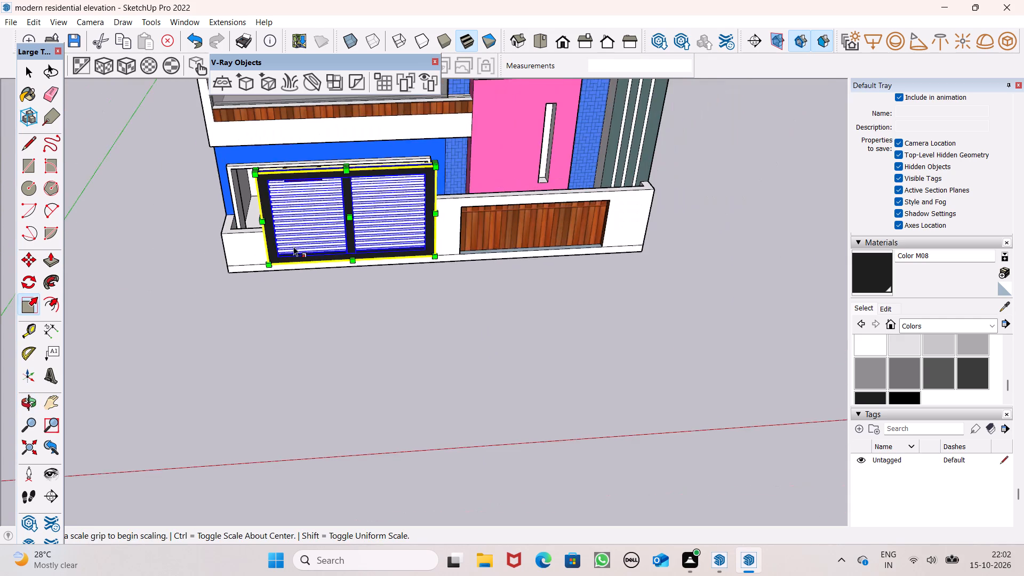
middle_click_drag(329, 203, 362, 276)
scroll(362, 276, "up", 7)
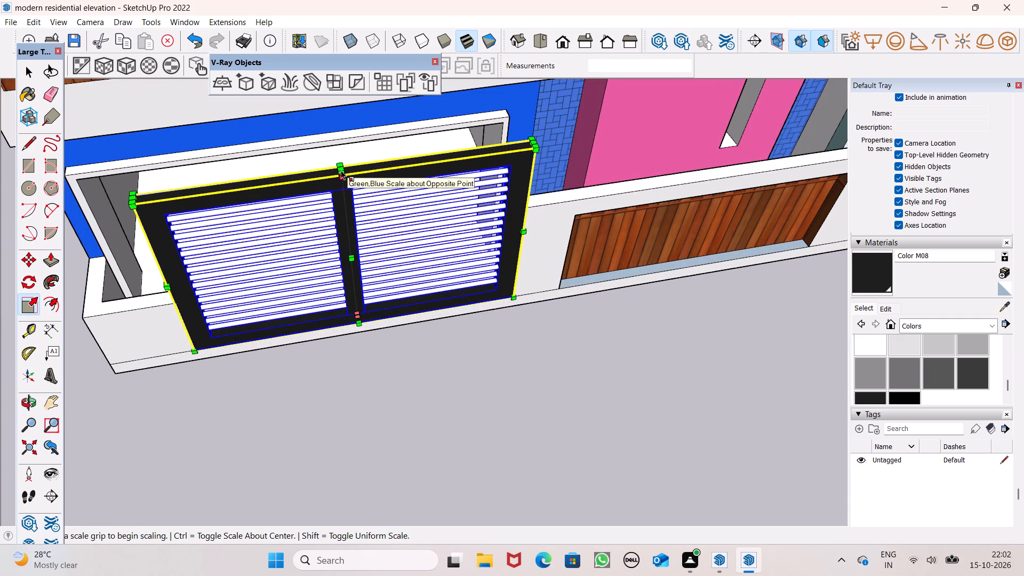
left_click_drag(341, 167, 363, 211)
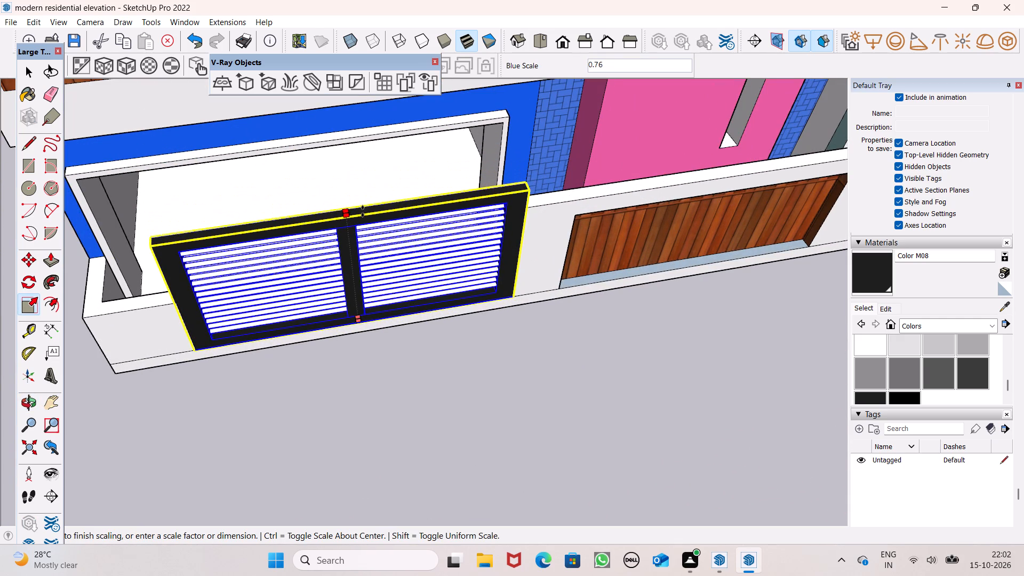
left_click_drag(363, 211, 363, 211)
Scale the grouped frame's height along the blue axis again by about 0.88, to match the boundary wall, and deselect it.
scroll(359, 165, "down", 6)
middle_click_drag(418, 236, 355, 55)
middle_click_drag(373, 137, 502, 132)
scroll(442, 132, "up", 2)
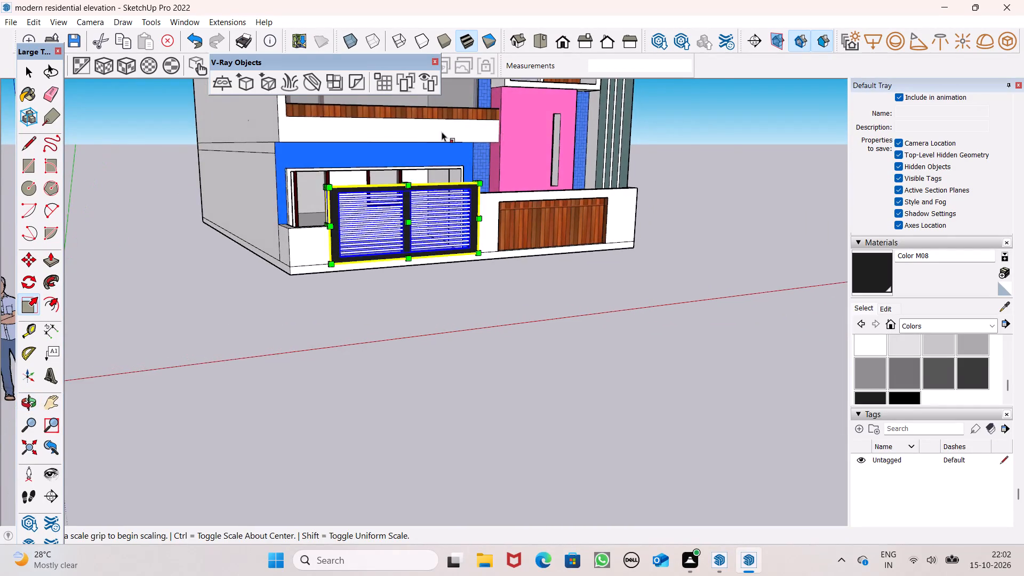
scroll(442, 132, "up", 3)
middle_click_drag(370, 216, 459, 310)
scroll(459, 310, "up", 6)
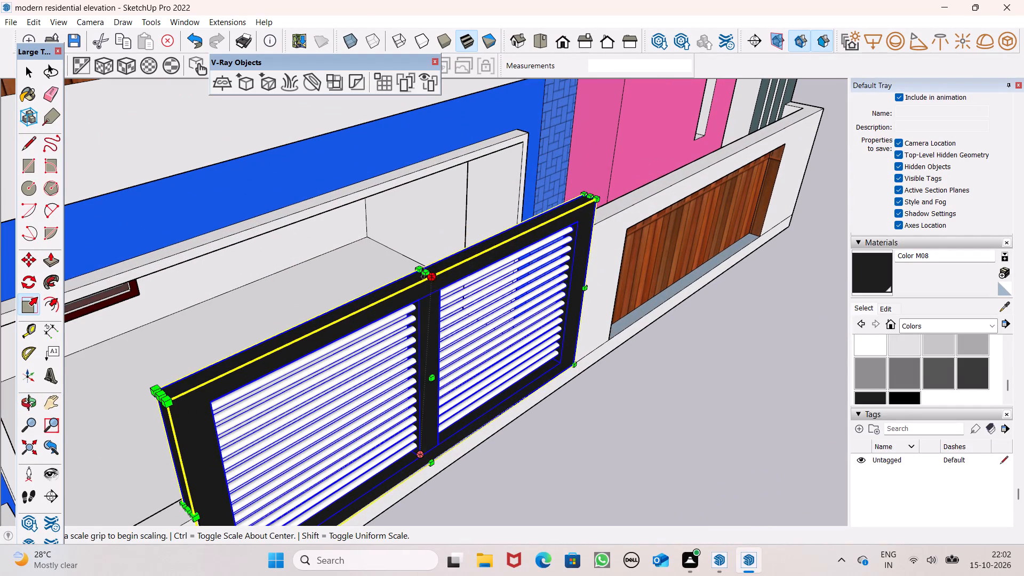
left_click_drag(426, 272, 432, 299)
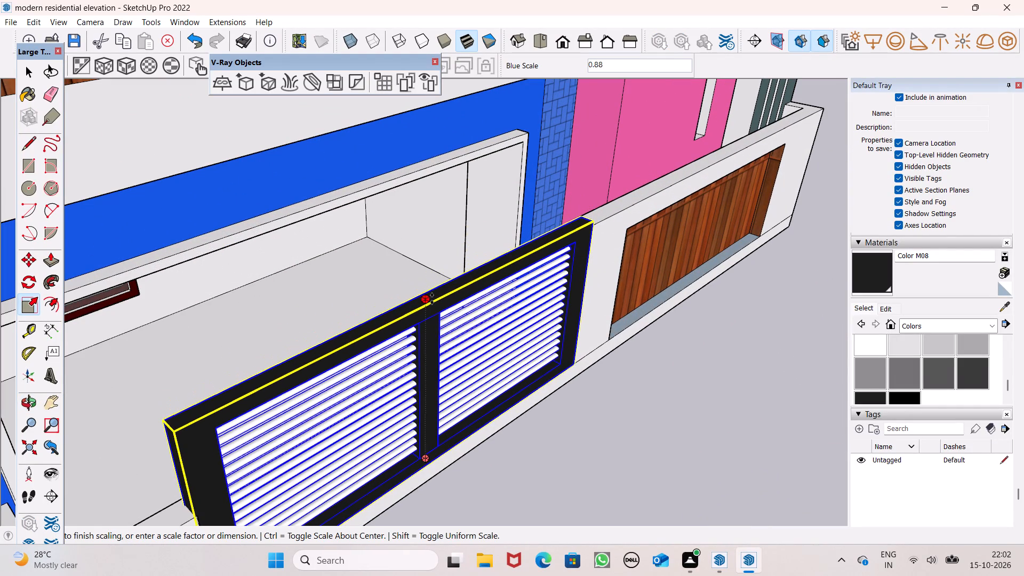
left_click_drag(432, 299, 433, 297)
scroll(423, 226, "down", 6)
middle_click_drag(480, 290, 377, 233)
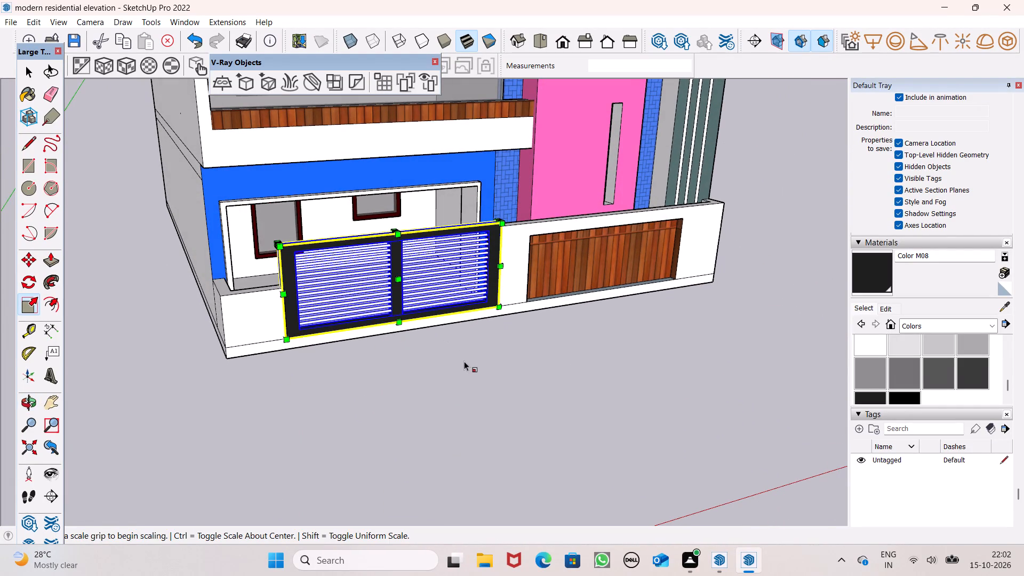
left_click(464, 361)
key("space")
left_click(463, 355)
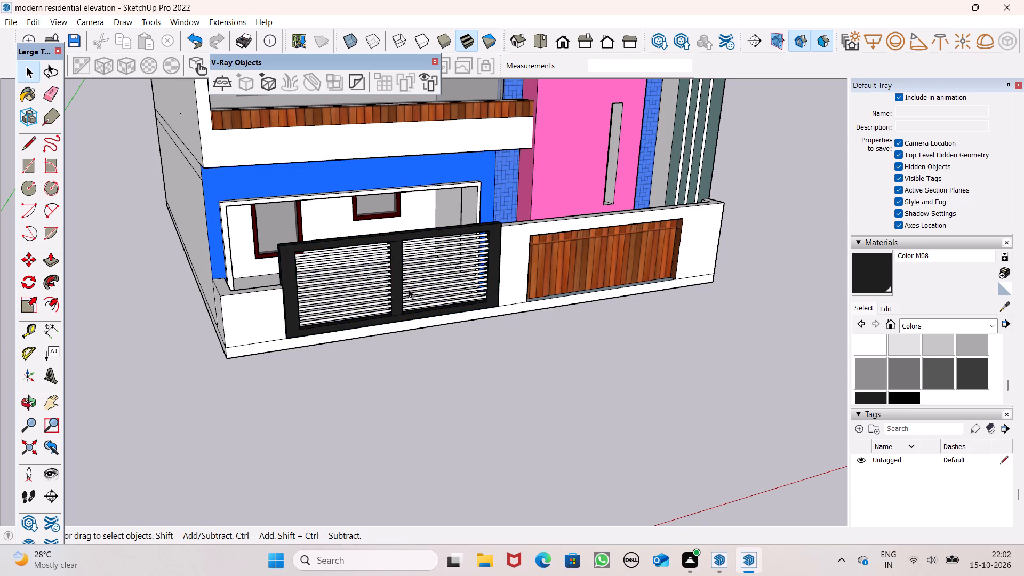
Push/Pull the top of the low corner wall beside the gate up to the height of the front boundary wall.
middle_click_drag(397, 285, 445, 293)
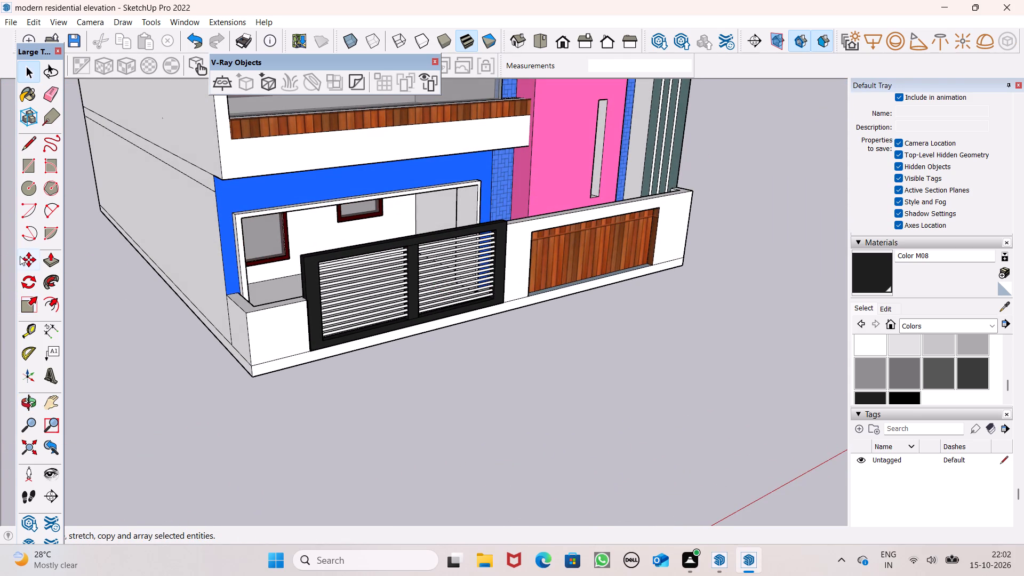
left_click(45, 260)
left_click_drag(246, 306, 532, 220)
middle_click_drag(428, 269, 354, 284)
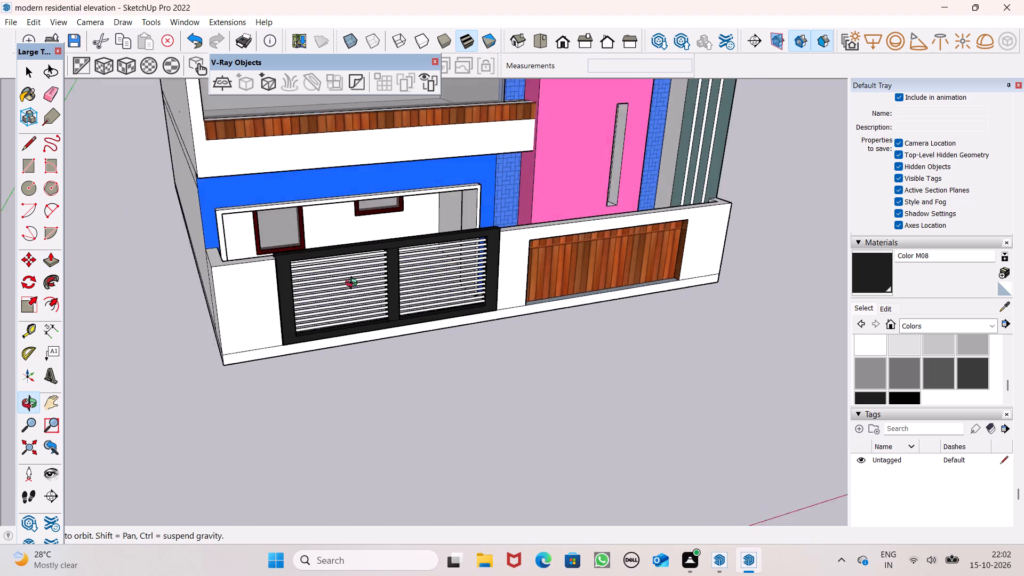
middle_click_drag(354, 284, 294, 273)
key("space")
scroll(447, 308, "down", 2)
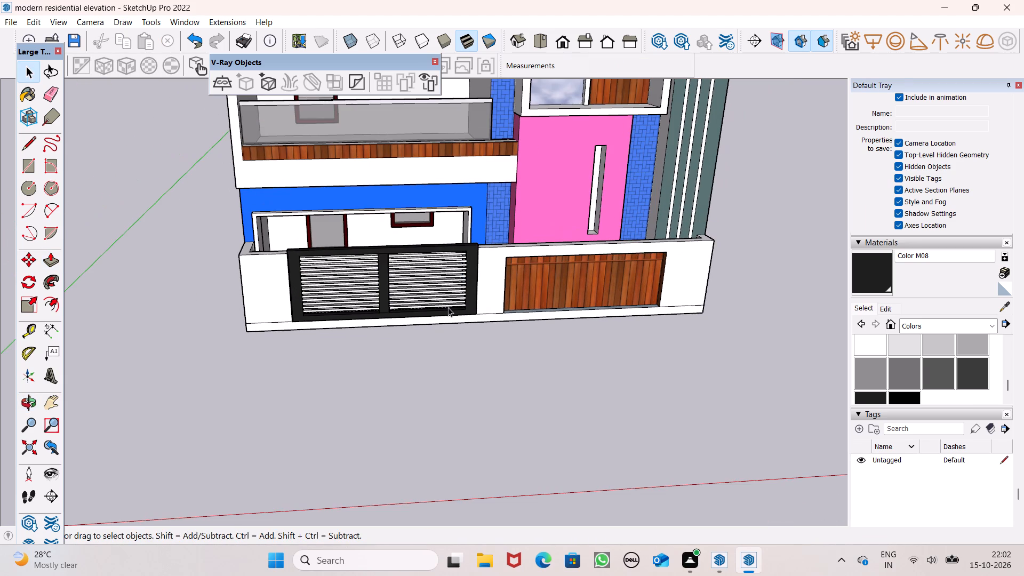
left_click(630, 402)
scroll(642, 364, "left", 1)
Erase the two horizontal edge lines running across the house's plain white side wall between the storeys.
scroll(212, 182, "down", 5)
scroll(265, 320, "down", 7)
scroll(296, 290, "down", 4)
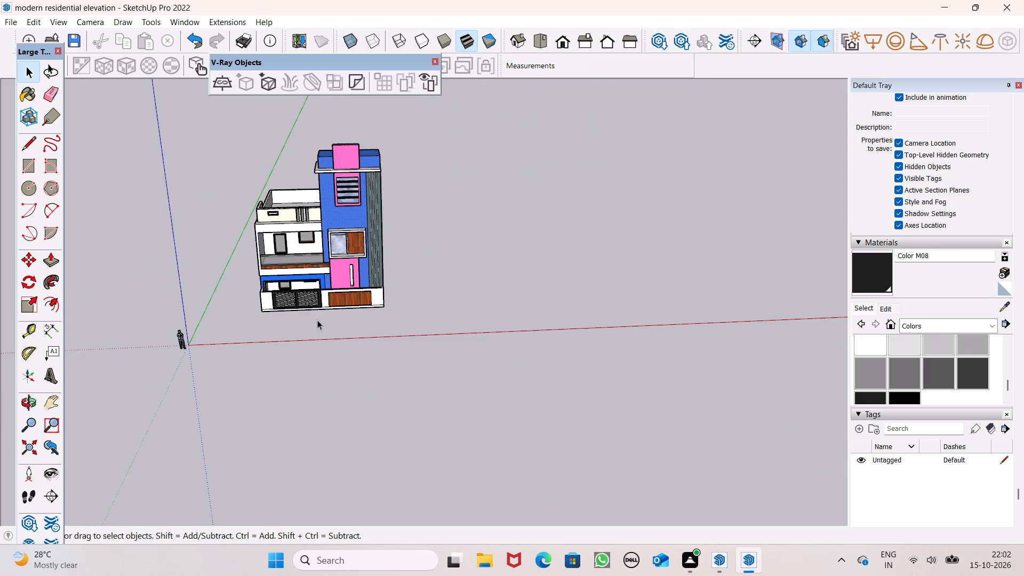
middle_click_drag(317, 308, 455, 296)
scroll(351, 261, "up", 4)
middle_click_drag(415, 352, 290, 359)
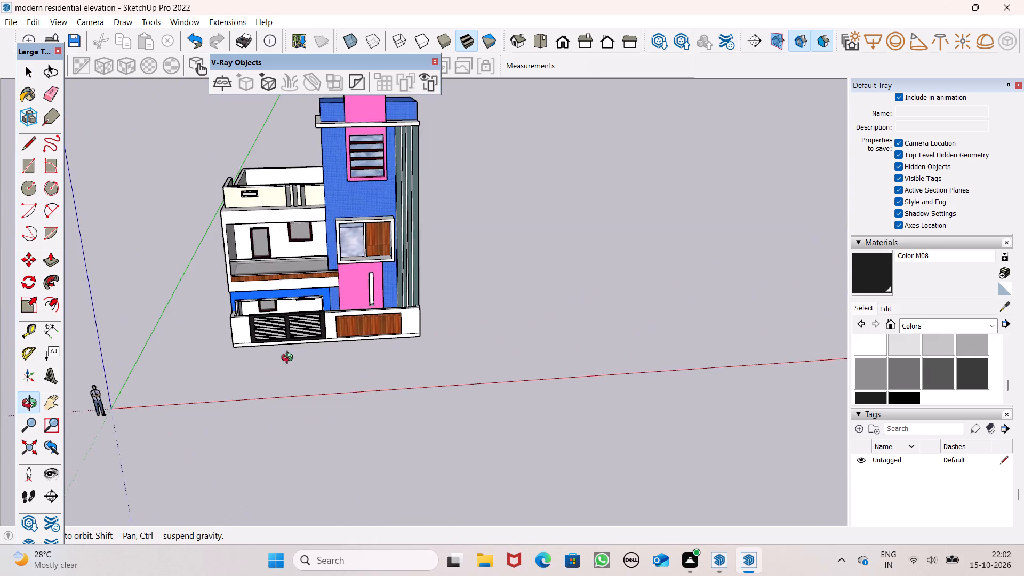
middle_click_drag(290, 359, 303, 311)
scroll(299, 321, "up", 5)
scroll(294, 266, "up", 1)
middle_click_drag(307, 316, 494, 321)
scroll(278, 232, "down", 3)
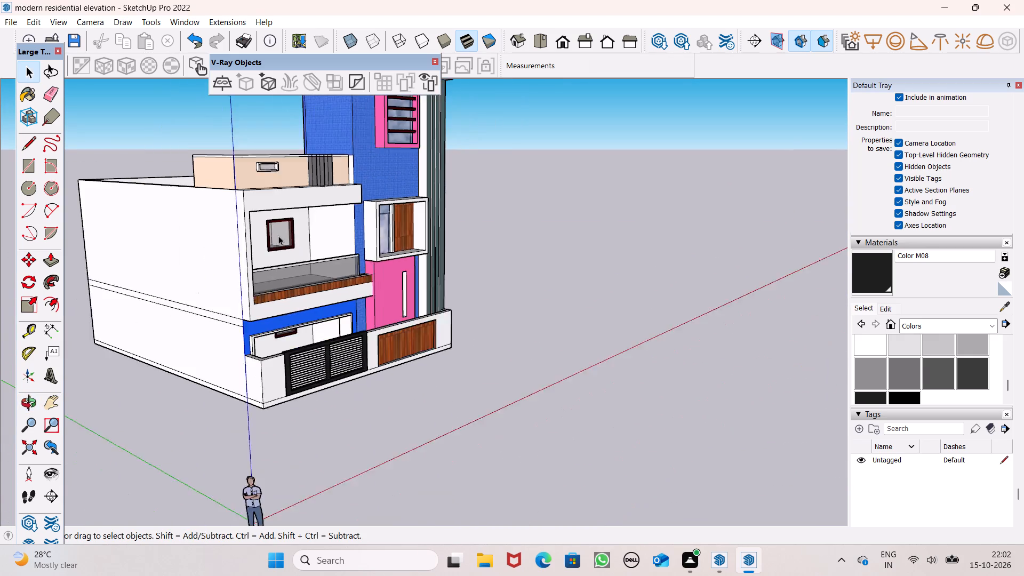
scroll(278, 236, "down", 3)
left_click(44, 91)
left_click_drag(151, 274, 156, 296)
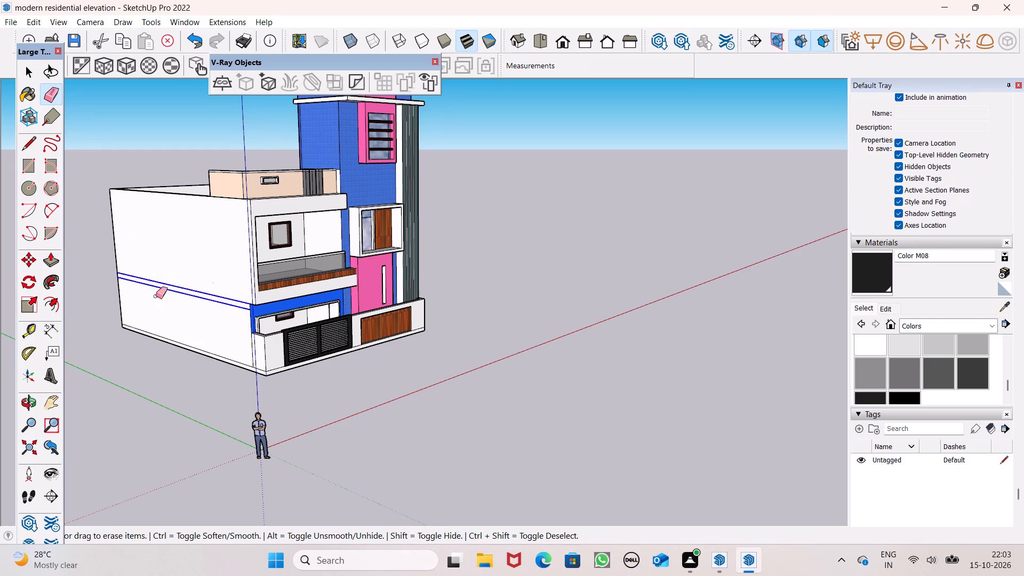
left_click_drag(156, 296, 157, 298)
key("space")
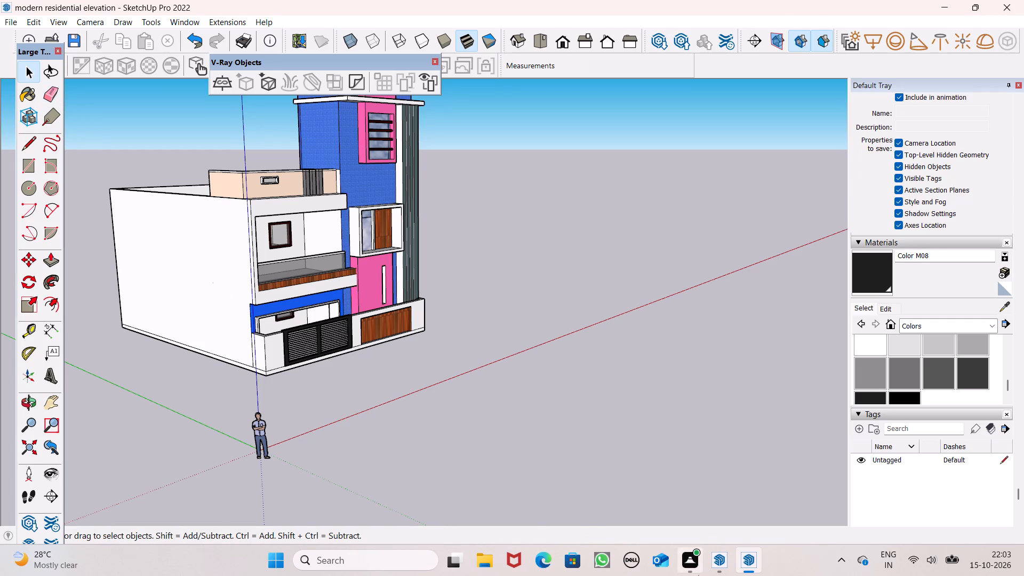
Switch to the other SketchUp window showing the welcome screen's file list.
left_click(716, 558)
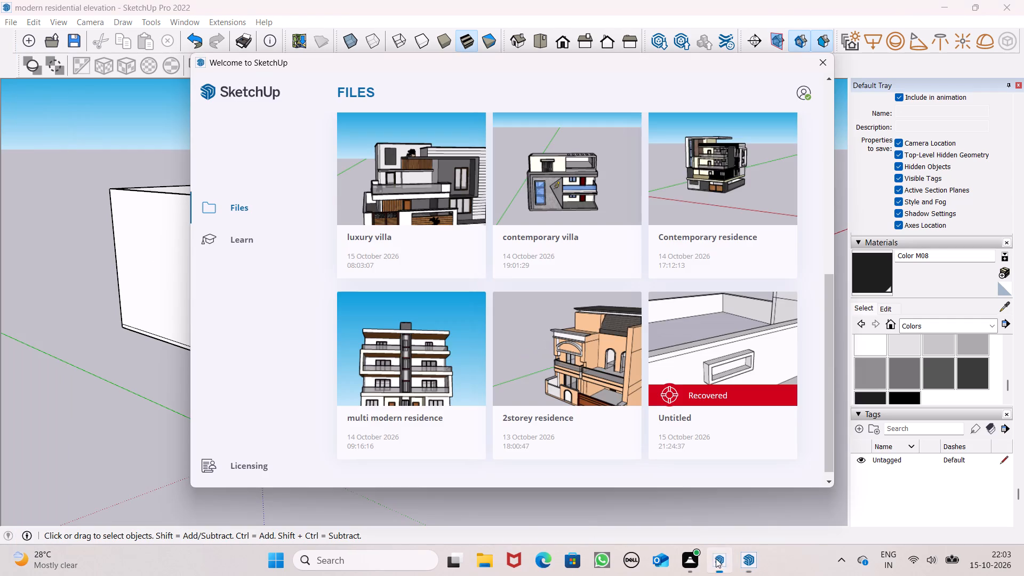
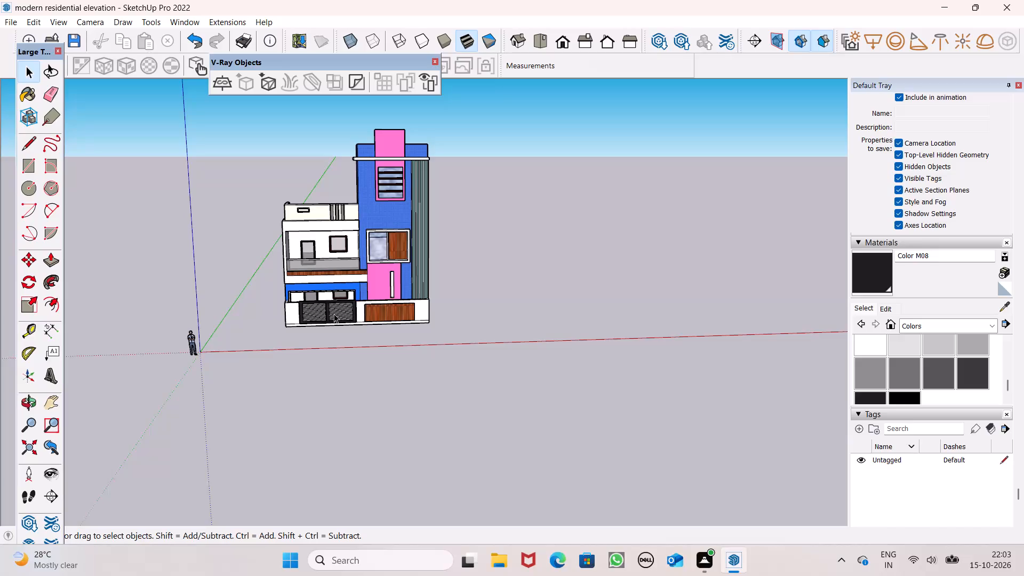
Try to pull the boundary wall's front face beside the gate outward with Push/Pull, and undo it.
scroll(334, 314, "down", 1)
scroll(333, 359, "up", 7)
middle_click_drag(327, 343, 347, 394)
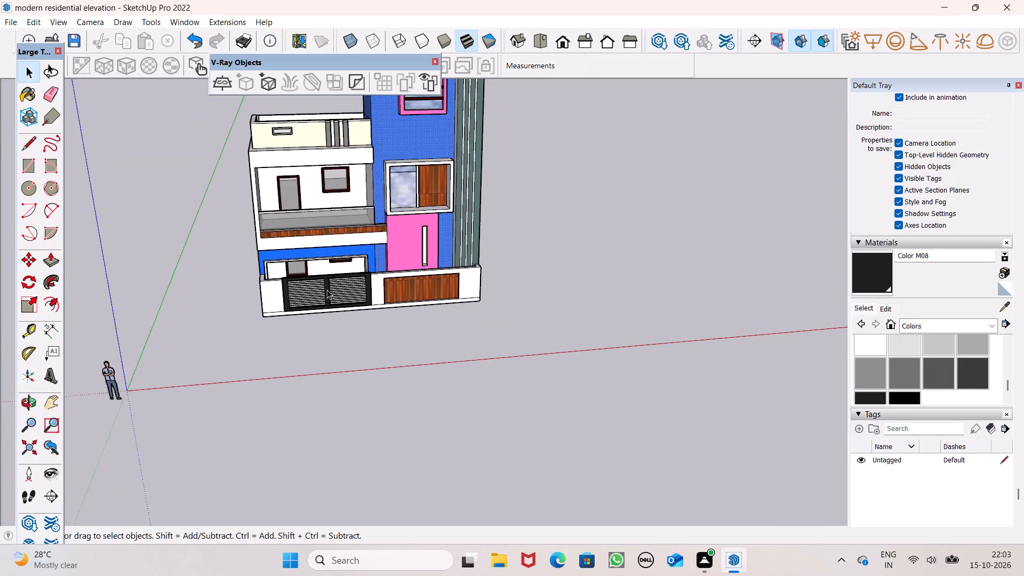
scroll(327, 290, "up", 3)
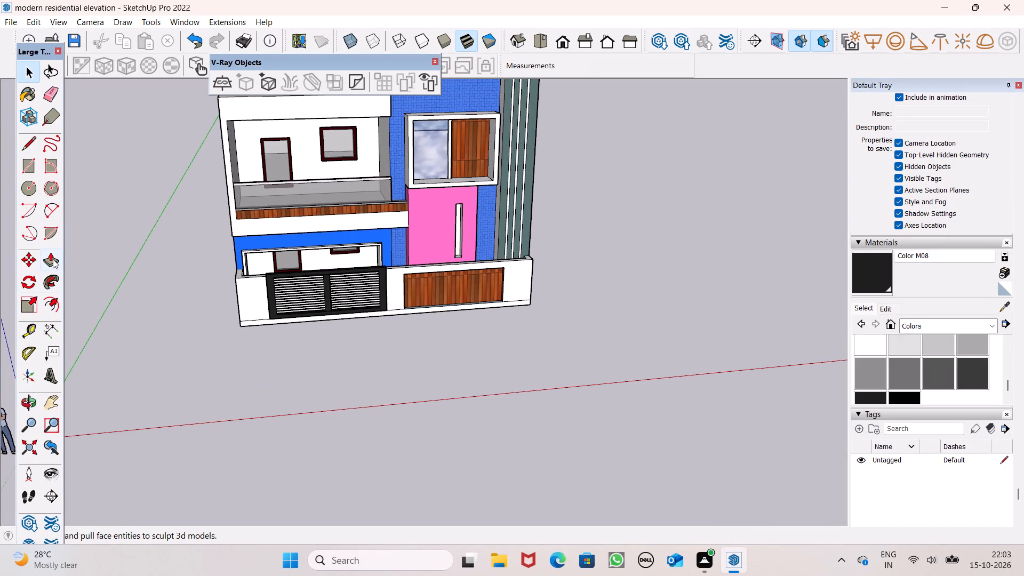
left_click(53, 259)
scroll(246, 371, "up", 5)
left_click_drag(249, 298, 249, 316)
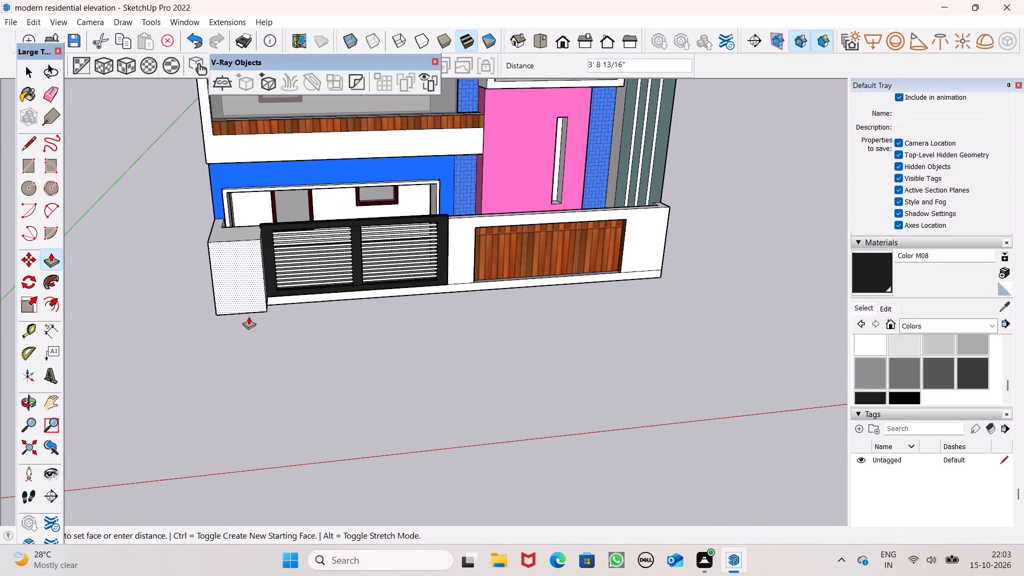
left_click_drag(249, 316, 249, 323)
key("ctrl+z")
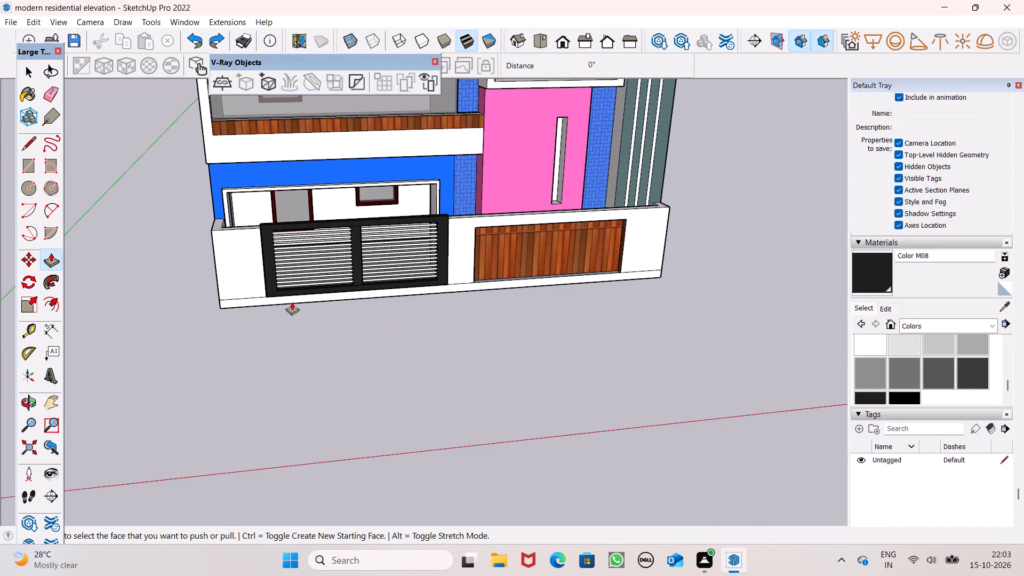
Pull the front face of the thin base strip below the boundary wall outward about 9' 2" to form a slab.
left_click_drag(293, 301, 307, 355)
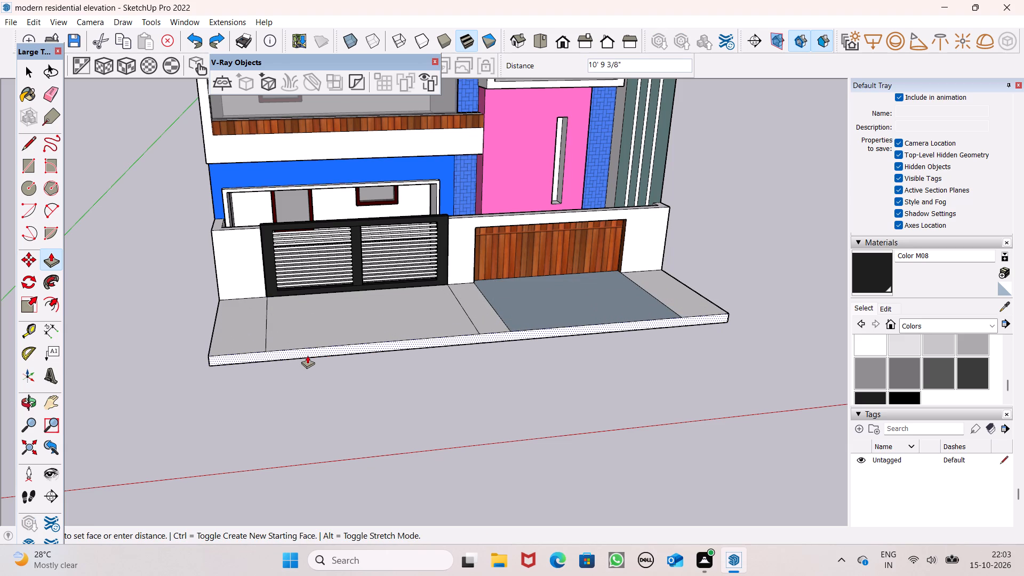
left_click_drag(307, 355, 307, 350)
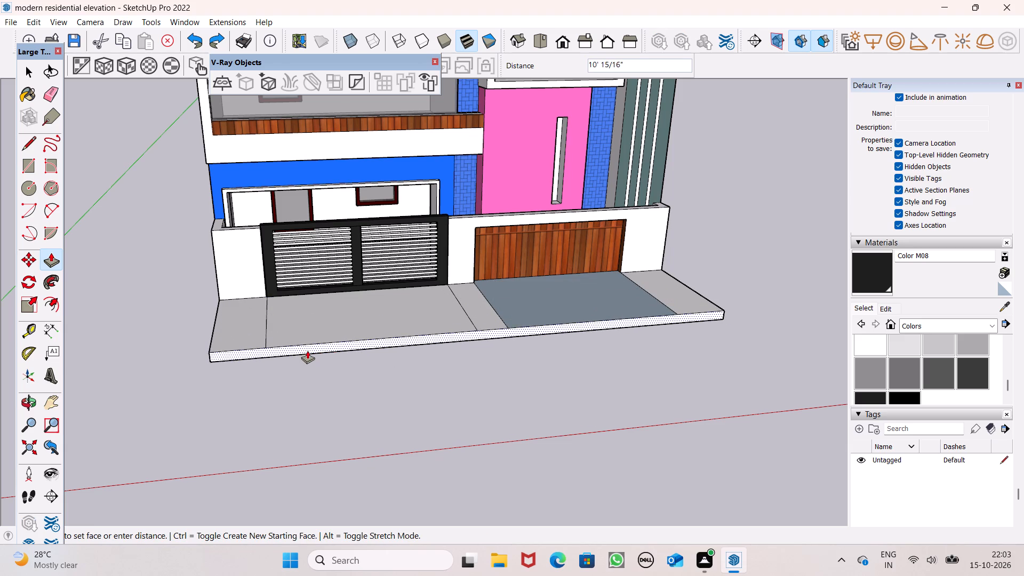
left_click_drag(307, 350, 307, 346)
Erase the dividing lines across the top of the front slab so it becomes one continuous surface.
scroll(307, 346, "down", 5)
middle_click_drag(332, 396, 349, 518)
scroll(348, 393, "up", 1)
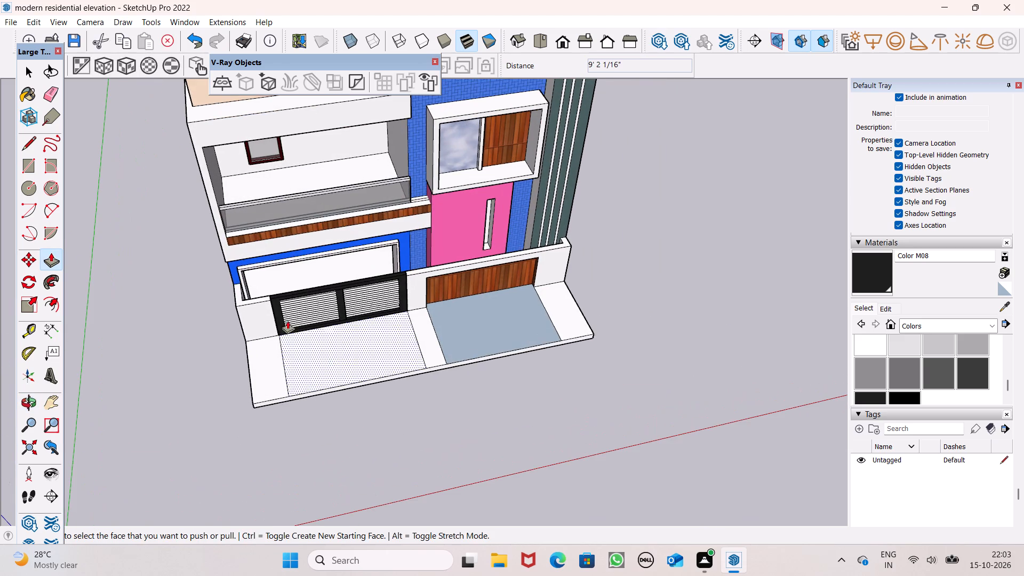
left_click(58, 91)
scroll(278, 281, "up", 2)
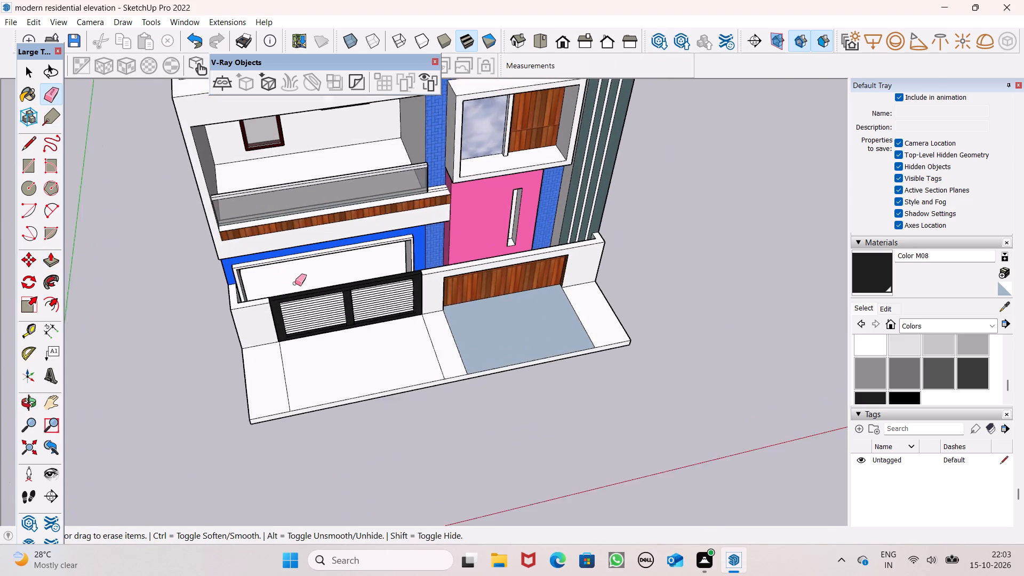
scroll(295, 283, "up", 3)
left_click_drag(276, 427, 311, 428)
left_click_drag(505, 405, 534, 395)
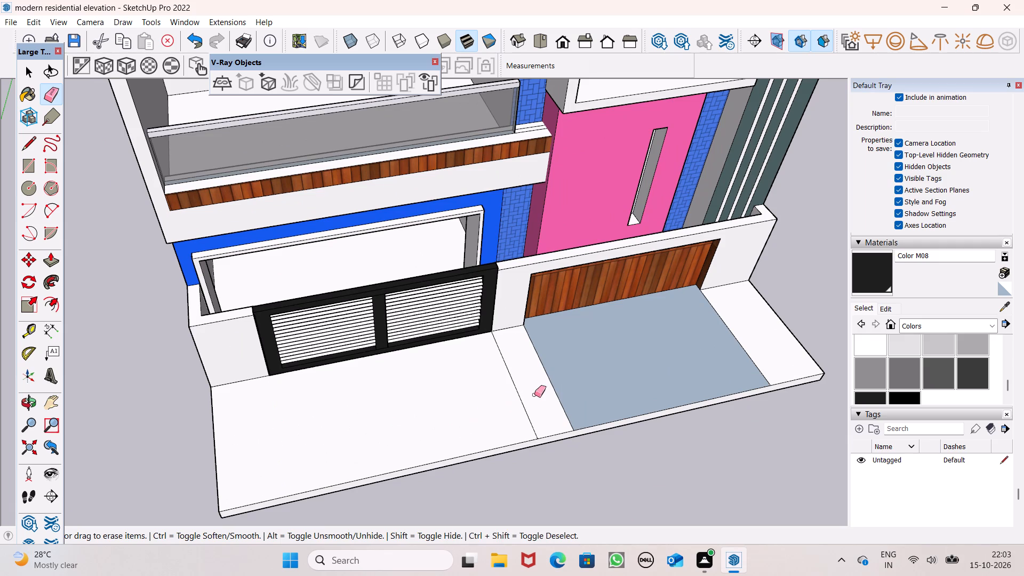
left_click_drag(534, 395, 582, 379)
left_click_drag(750, 333, 743, 349)
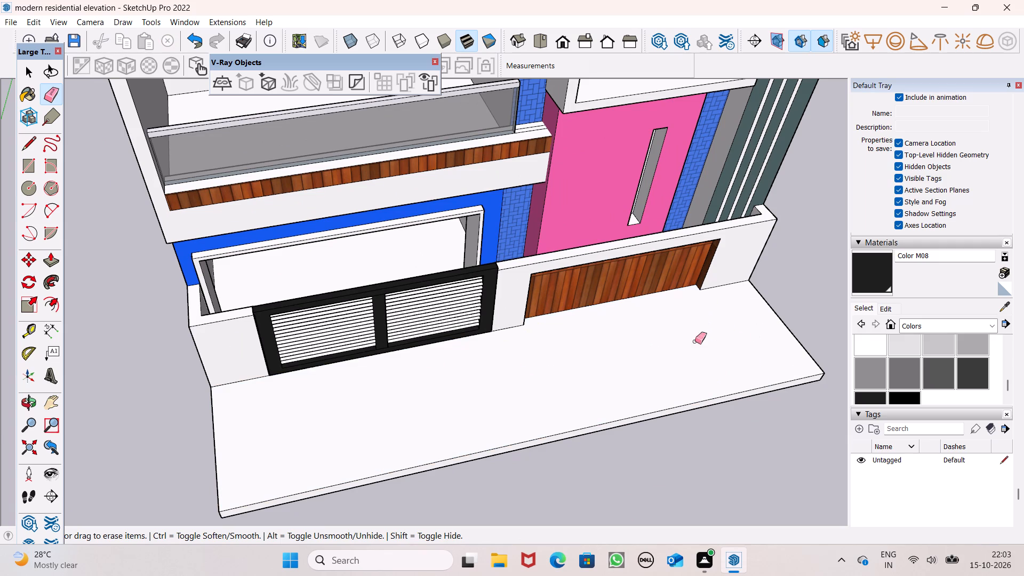
key("space")
Examine the house and its extended front slab from the front and both sides.
scroll(126, 507, "down", 1)
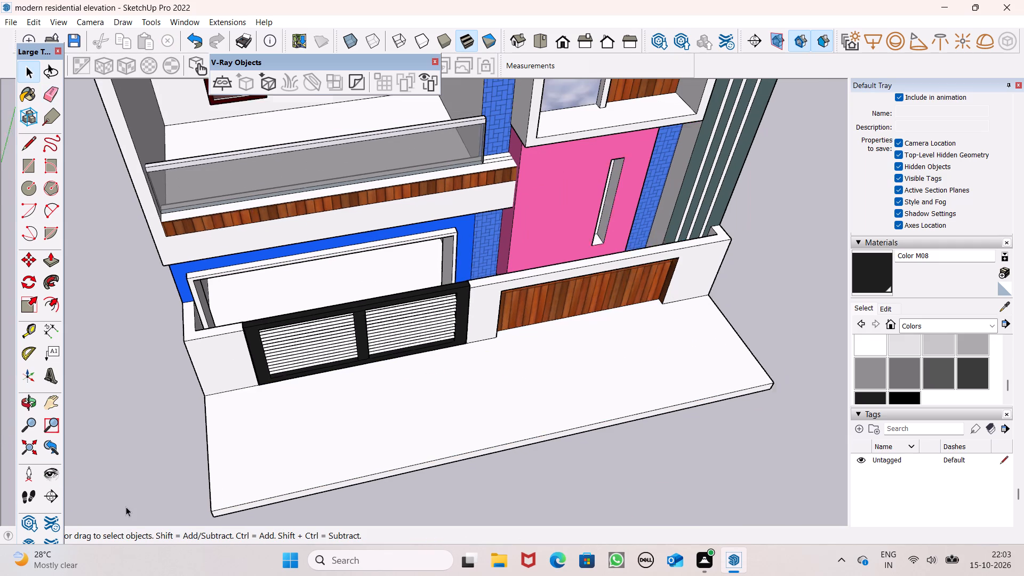
scroll(126, 507, "down", 2)
scroll(269, 572, "down", 4)
scroll(263, 550, "up", 1)
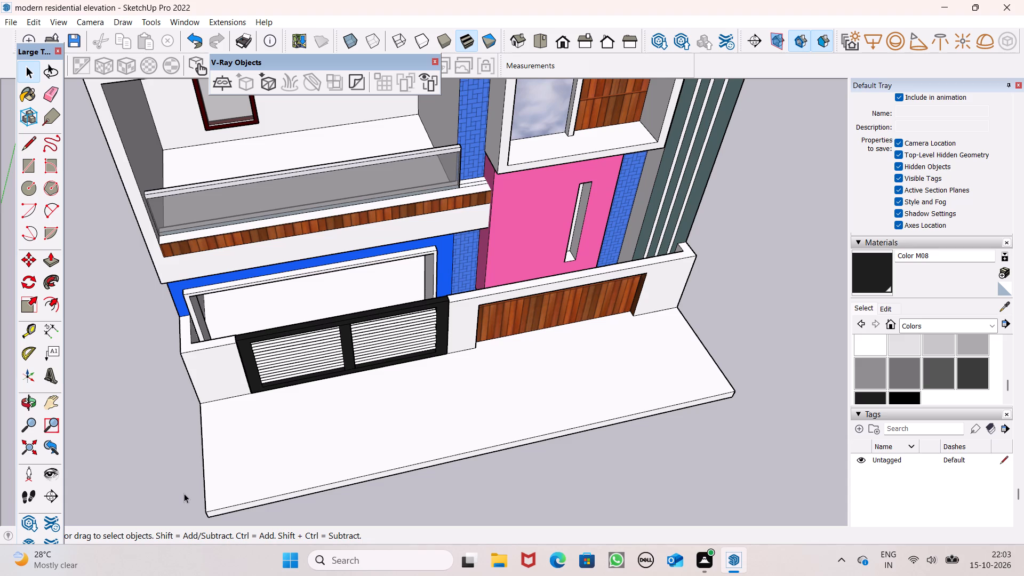
scroll(221, 404, "down", 10)
middle_click_drag(218, 508, 309, 269)
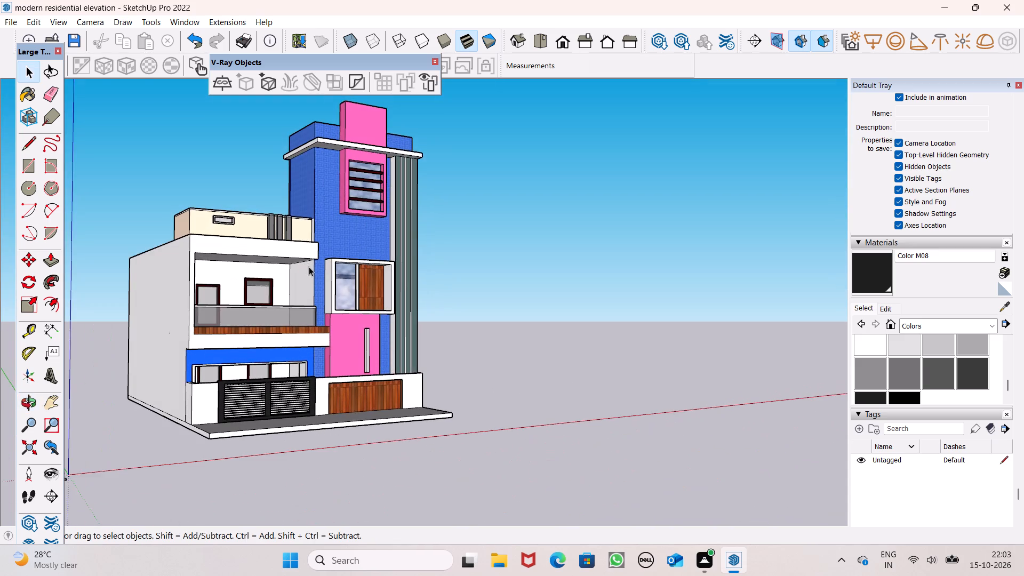
scroll(272, 272, "down", 5)
middle_click_drag(259, 412, 57, 459)
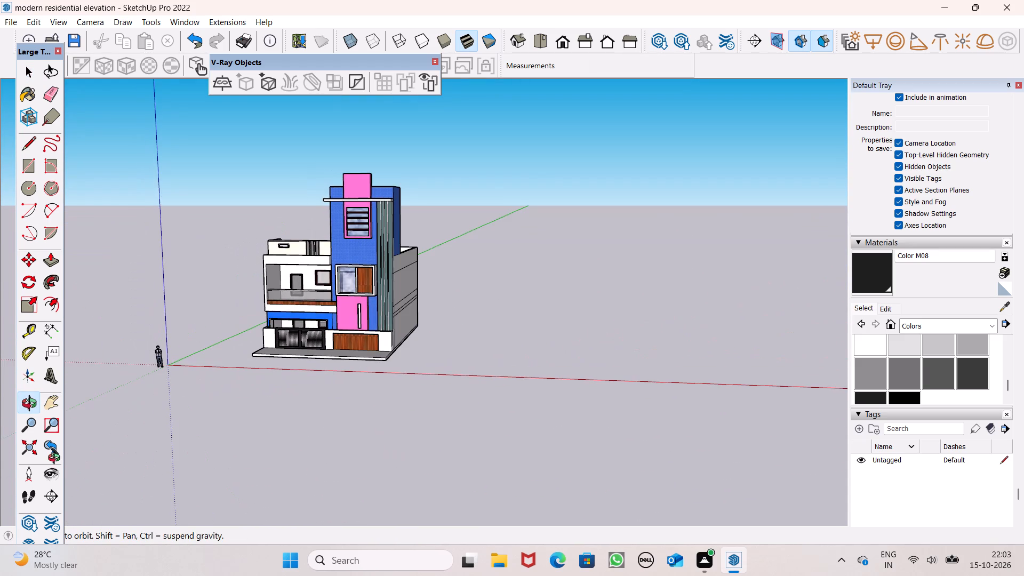
middle_click_drag(57, 459, 58, 459)
scroll(57, 427, "up", 1)
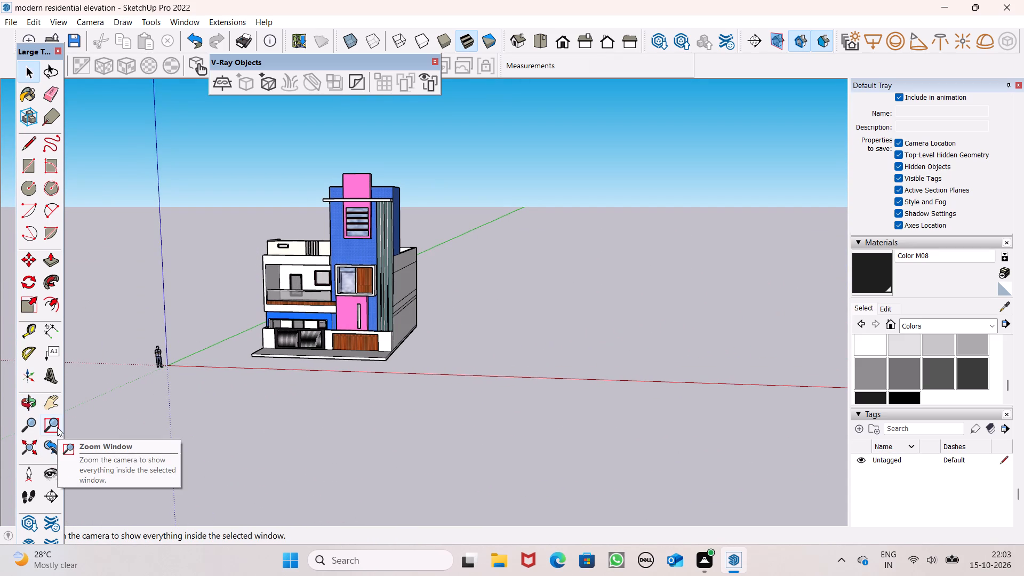
scroll(52, 431, "up", 6)
scroll(358, 412, "up", 1)
Paint the slab's front edge and the base edges along both sides of the house with Color M08.
left_click(873, 279)
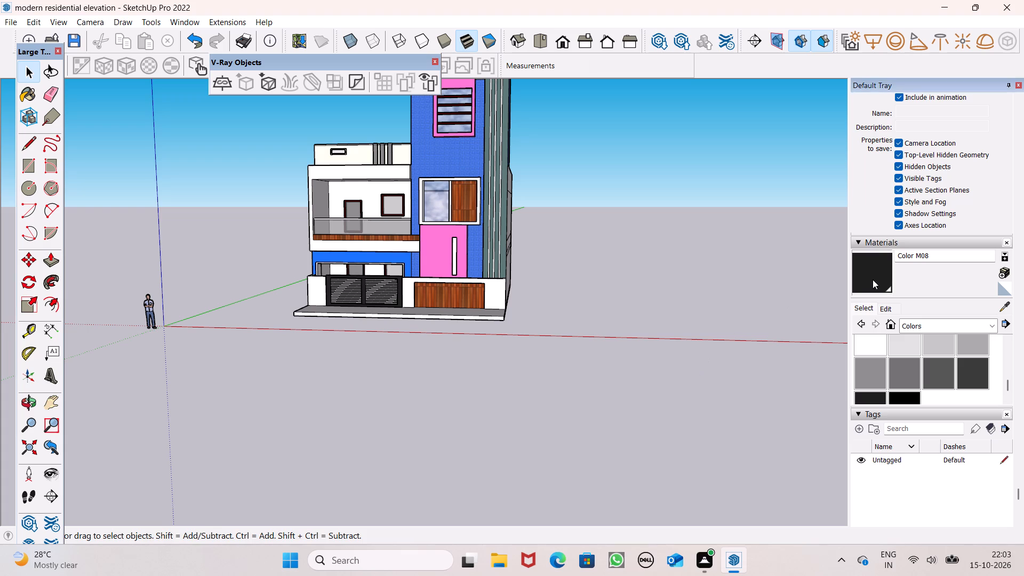
middle_click_drag(258, 234, 405, 339)
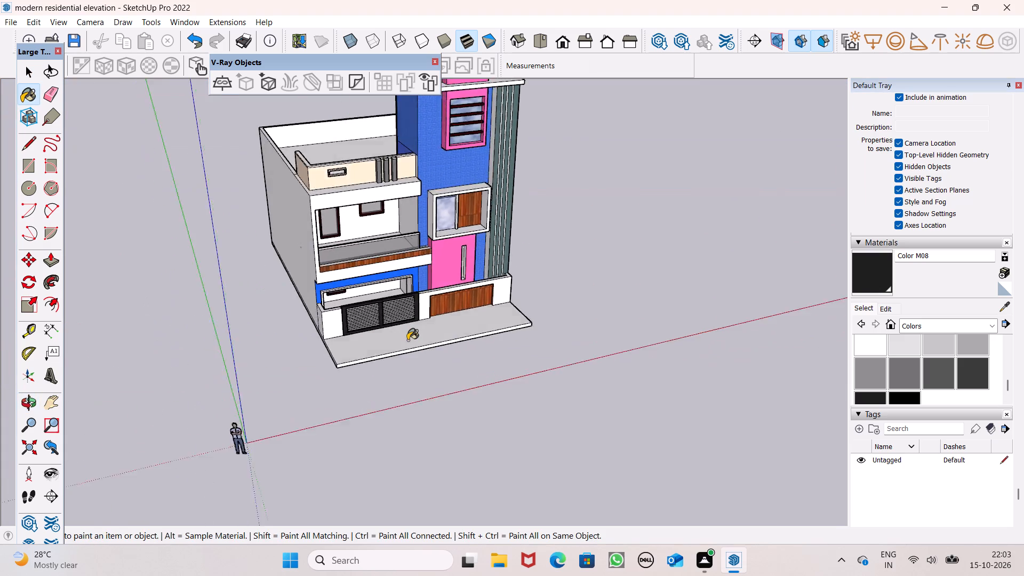
scroll(407, 340, "up", 6)
middle_click_drag(370, 369, 414, 262)
scroll(410, 268, "up", 1)
scroll(349, 315, "up", 5)
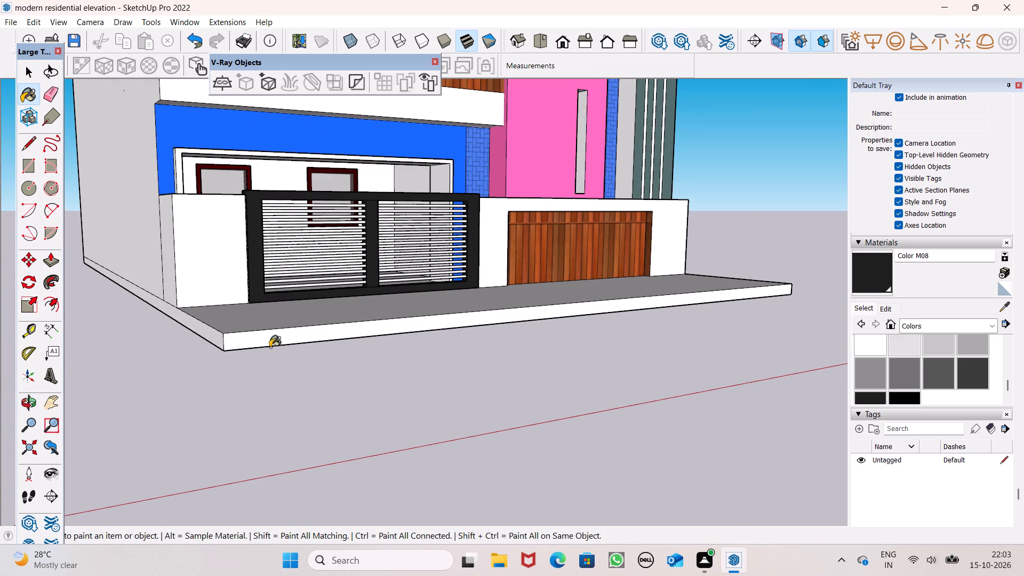
left_click(268, 341)
left_click(191, 323)
scroll(198, 263, "down", 5)
middle_click_drag(367, 297, 19, 346)
scroll(628, 330, "up", 5)
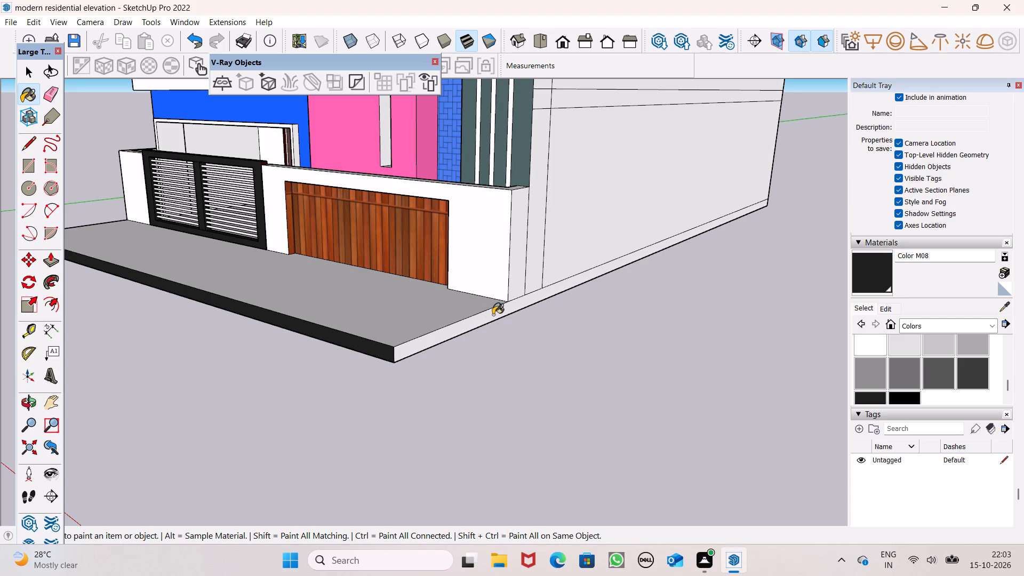
left_click(493, 315)
Erase the vertical seam on the house's outer side wall just behind the boundary wall's end.
middle_click_drag(588, 305, 492, 339)
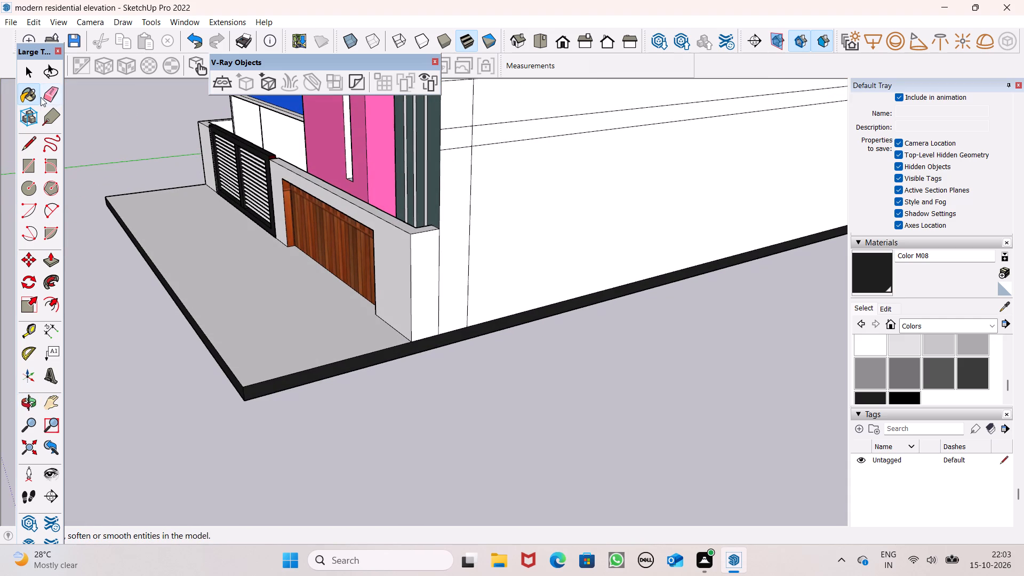
left_click(46, 95)
scroll(409, 259, "up", 2)
left_click_drag(438, 265, 444, 264)
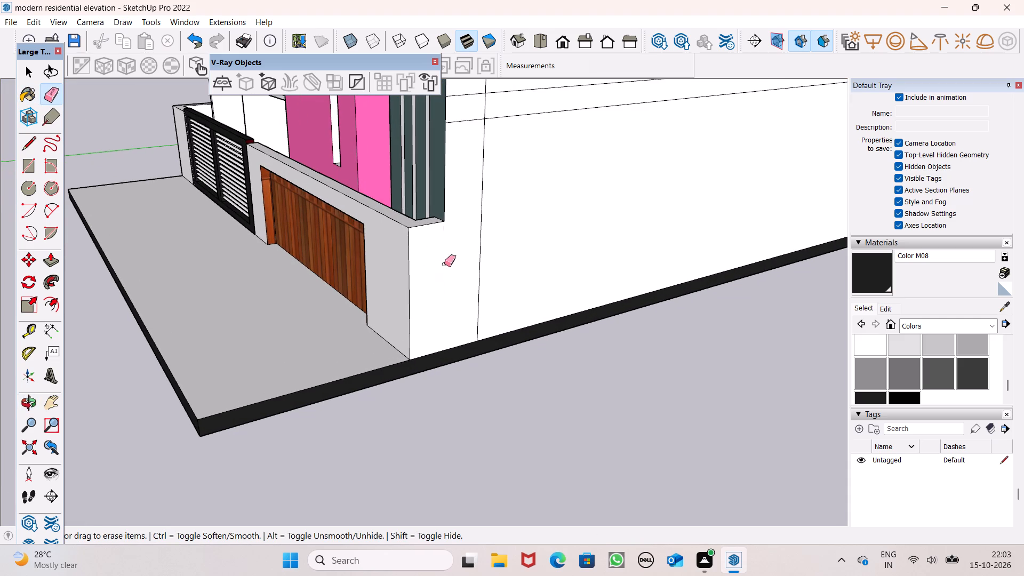
Erase the remaining vertical seam and the horizontal floor lines on the side wall below the blue tower.
scroll(445, 263, "down", 4)
middle_click_drag(262, 369, 573, 329)
scroll(636, 321, "down", 4)
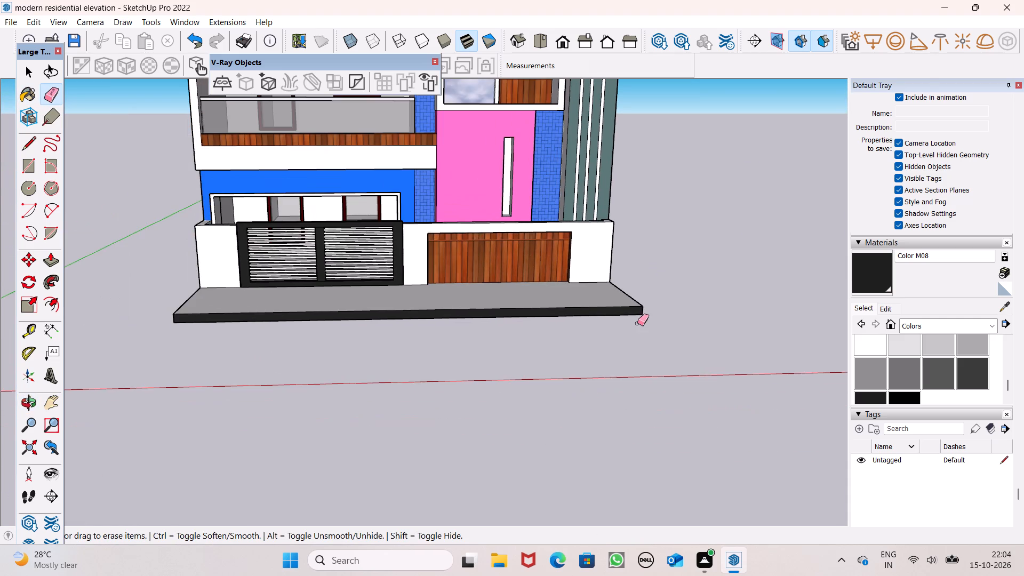
middle_click_drag(368, 406, 0, 458)
scroll(352, 369, "down", 6)
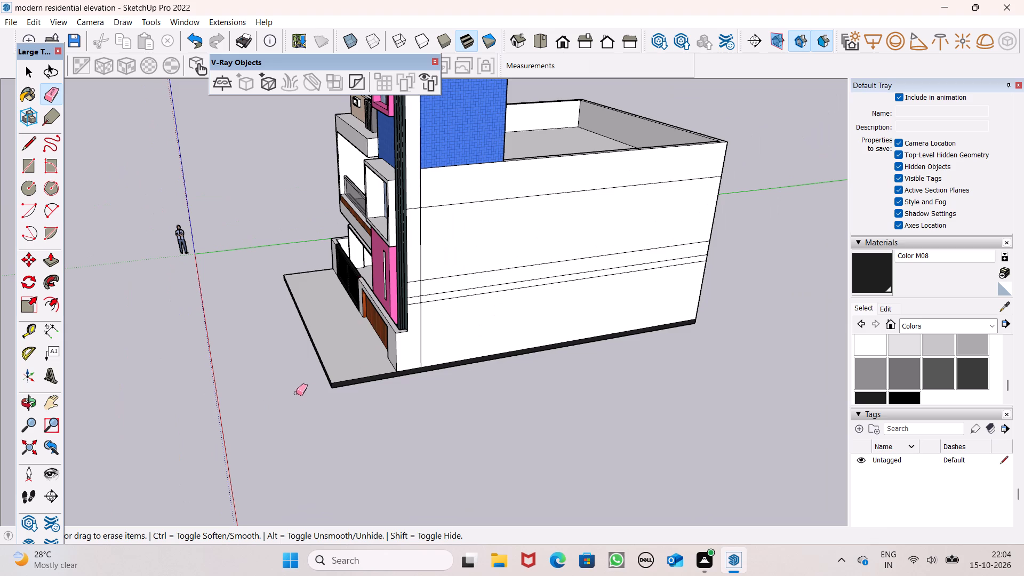
scroll(445, 197, "up", 5)
left_click_drag(401, 192, 405, 222)
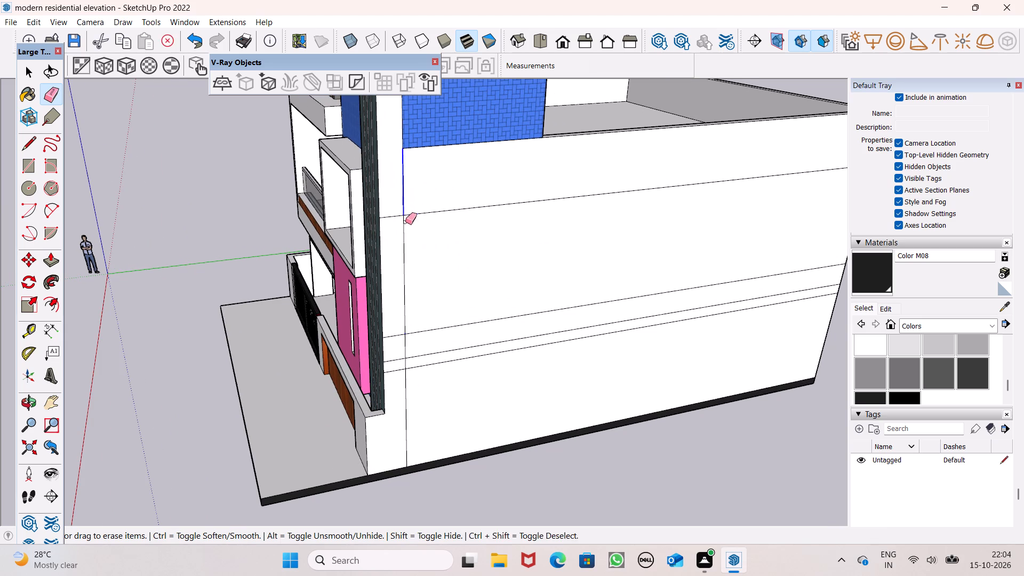
left_click_drag(405, 222, 407, 216)
left_click_drag(430, 283, 428, 362)
left_click_drag(401, 330, 401, 367)
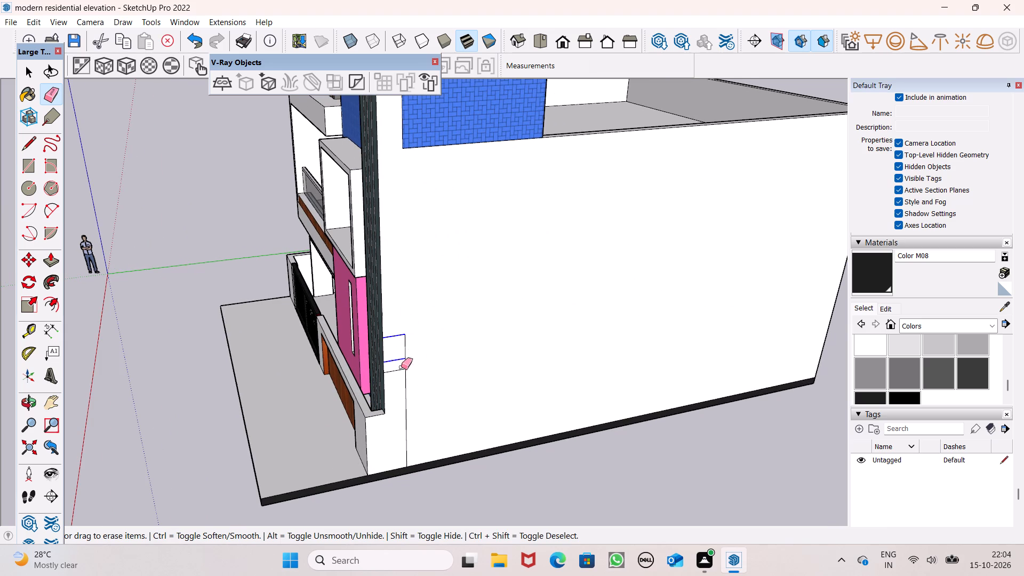
left_click_drag(401, 367, 405, 343)
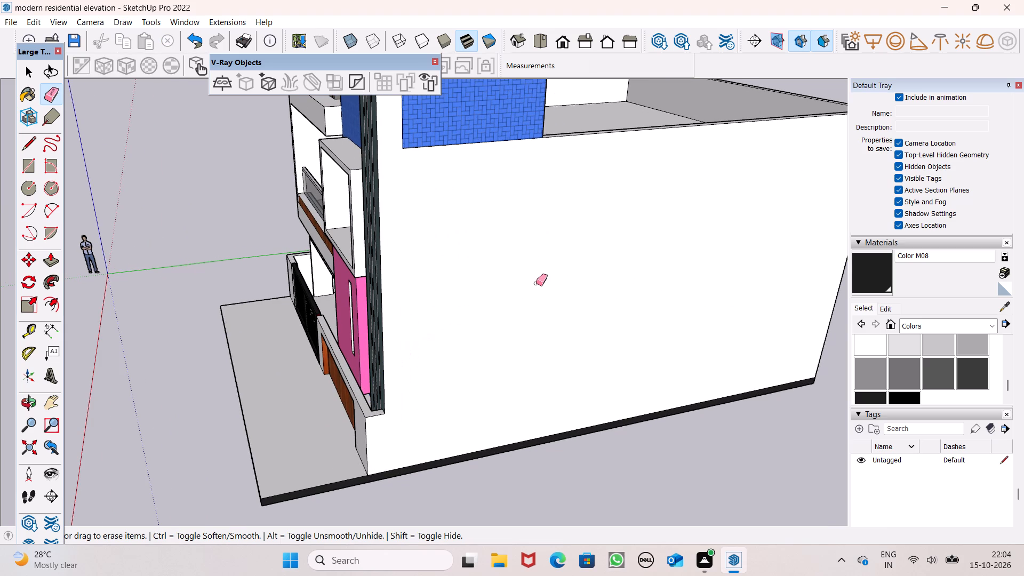
Erase the horizontal floor lines across the rear wall of the house.
scroll(536, 283, "down", 7)
scroll(533, 345, "down", 4)
middle_click_drag(567, 373, 565, 373)
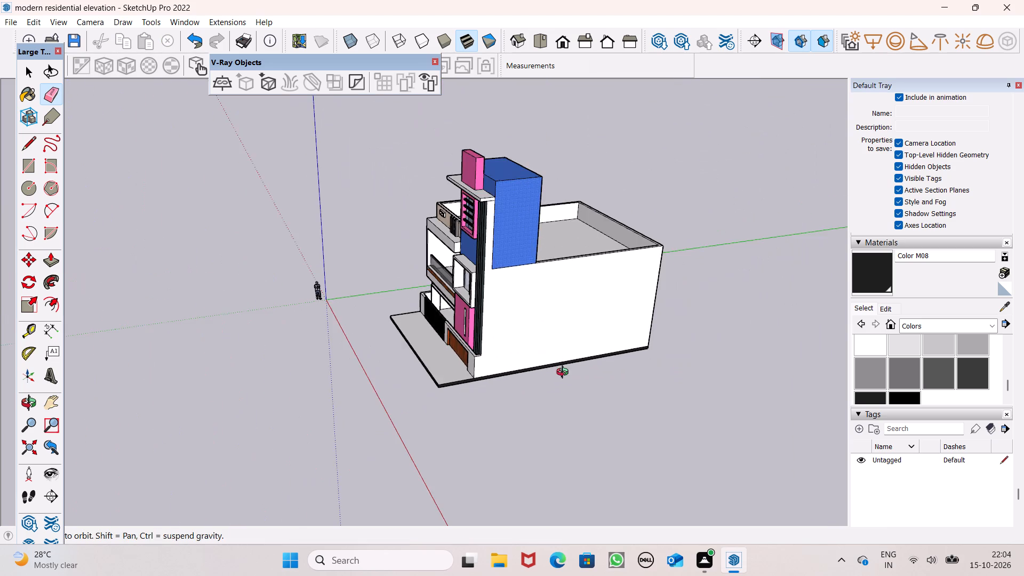
middle_click_drag(565, 373, 116, 350)
scroll(338, 376, "up", 1)
scroll(481, 433, "up", 4)
left_click_drag(485, 302, 497, 407)
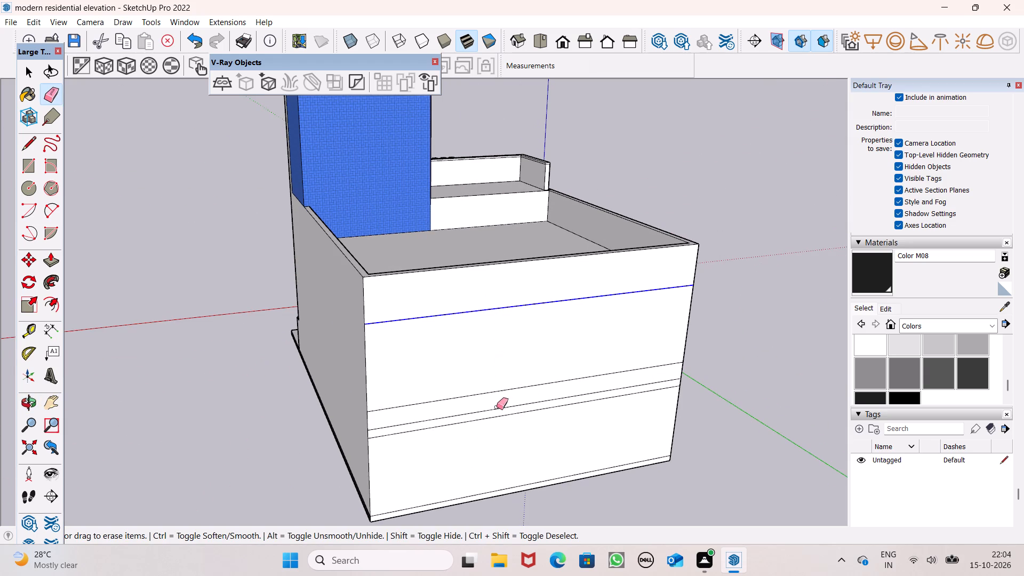
left_click_drag(497, 407, 499, 417)
Inspect the cleaned-up house from the rear, around the sides and back at the front elevation.
scroll(498, 381, "down", 4)
middle_click_drag(462, 435, 678, 412)
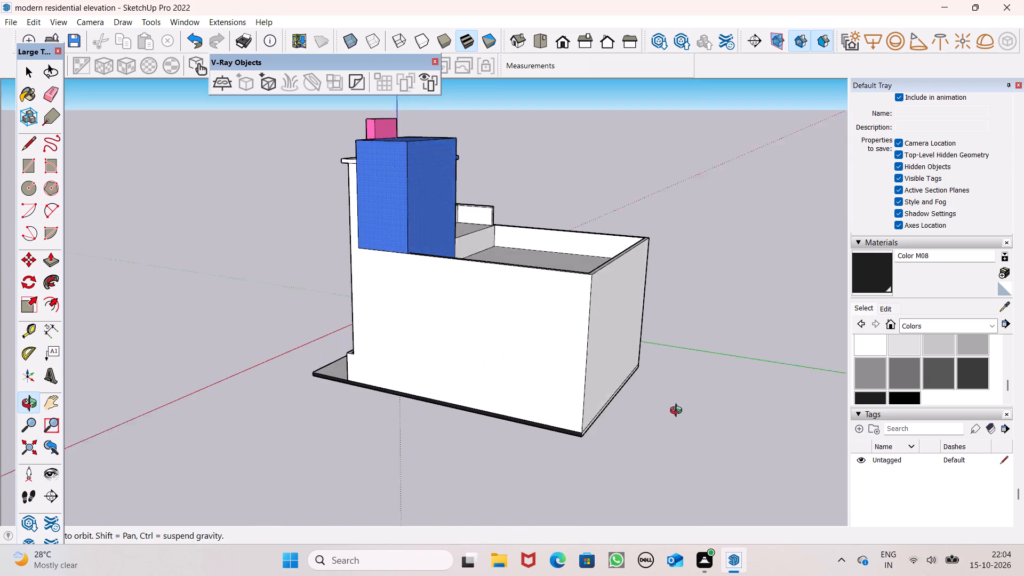
middle_click_drag(678, 412, 698, 398)
scroll(493, 398, "up", 1)
middle_click_drag(493, 398, 739, 373)
middle_click_drag(479, 382, 749, 410)
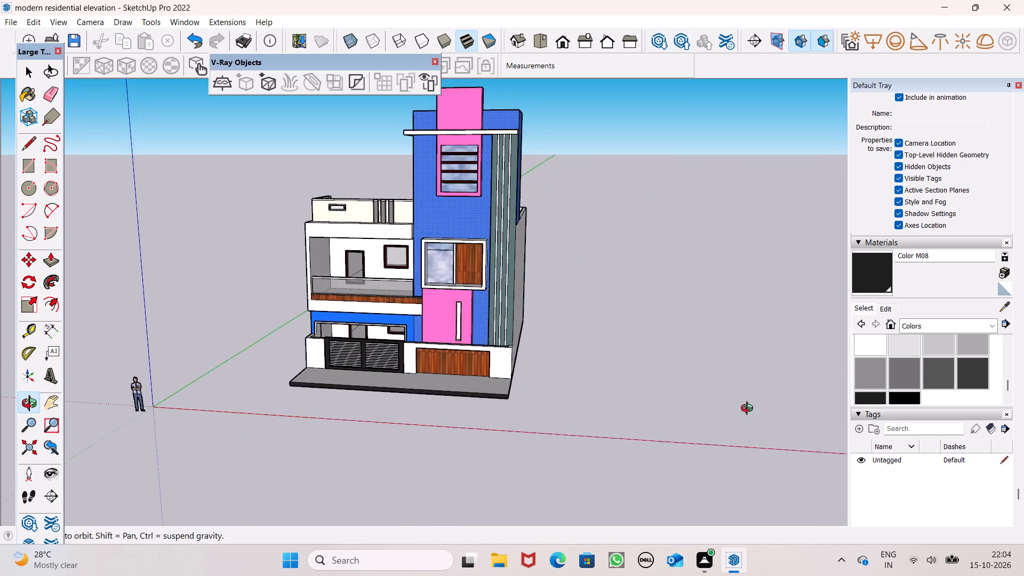
middle_click_drag(749, 410, 754, 407)
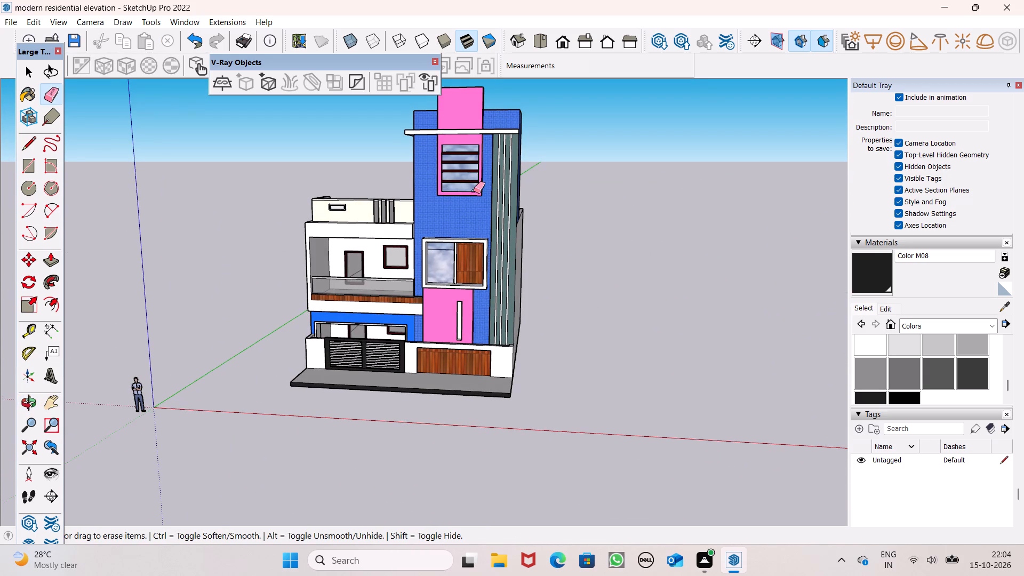
key("space")
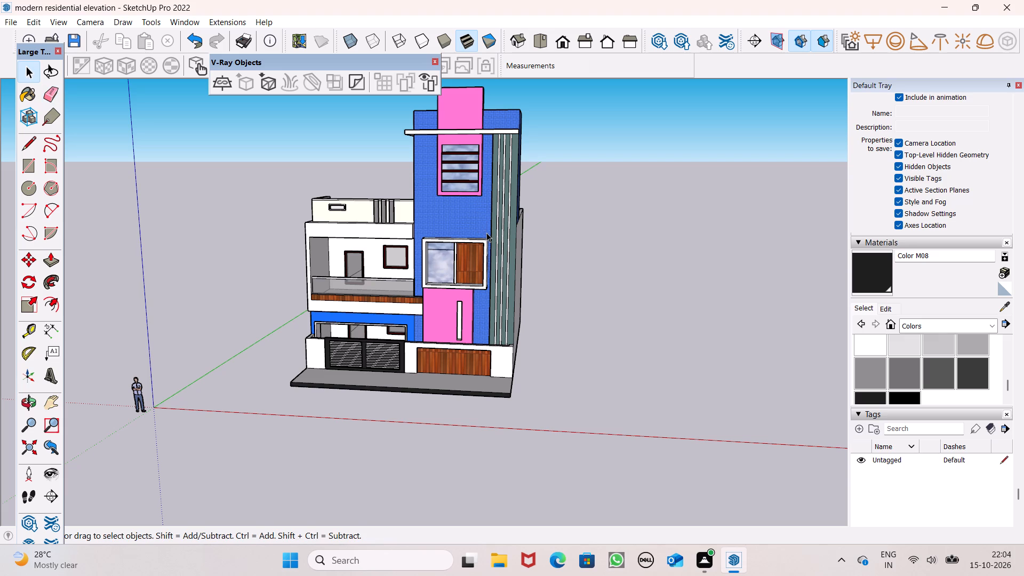
key("space")
scroll(517, 299, "down", 2)
middle_click_drag(546, 325, 587, 369)
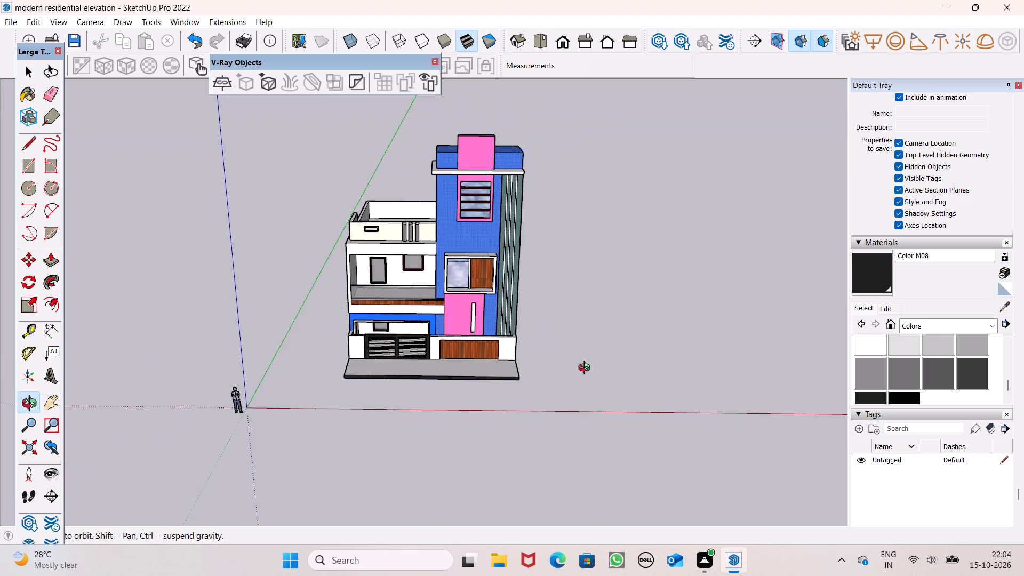
middle_click_drag(587, 369, 639, 372)
middle_click(643, 369)
scroll(635, 363, "up", 5)
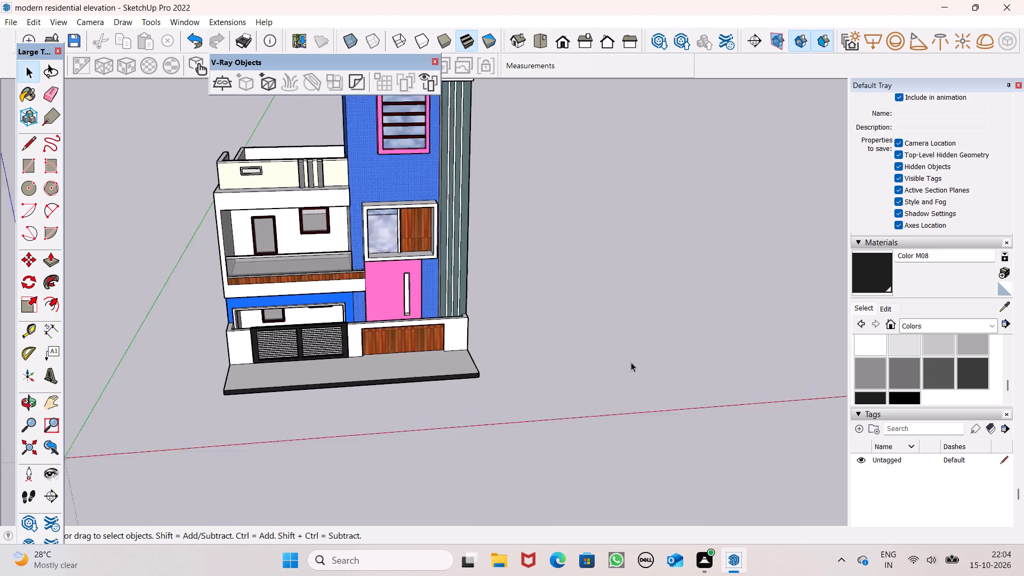
Paint the outer side wall on the house's balcony side with the light pink Color K01.
scroll(631, 362, "up", 1)
scroll(439, 278, "up", 6)
scroll(425, 270, "down", 4)
middle_click_drag(420, 291, 372, 339)
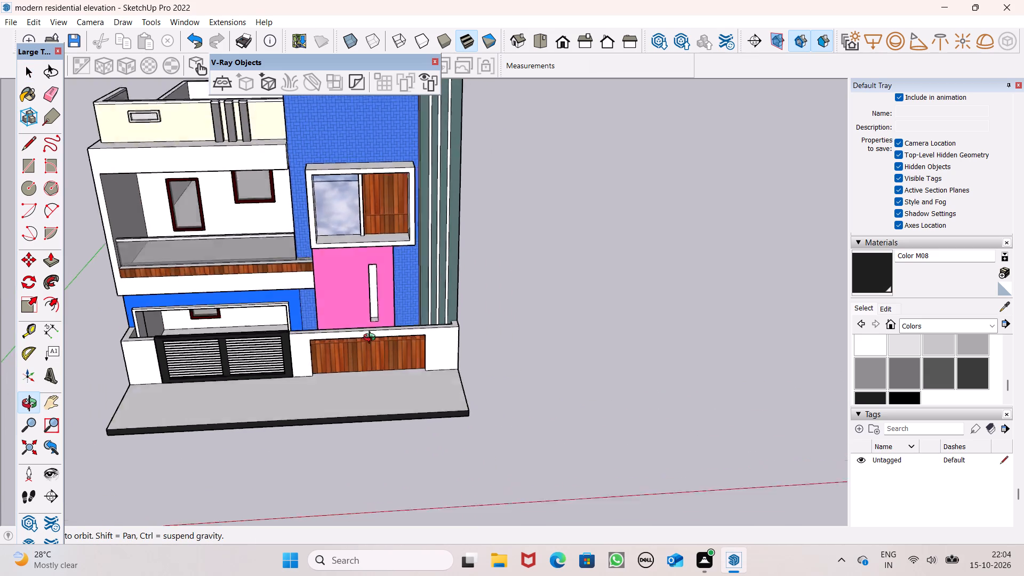
middle_click_drag(372, 339, 545, 266)
scroll(551, 185, "down", 3)
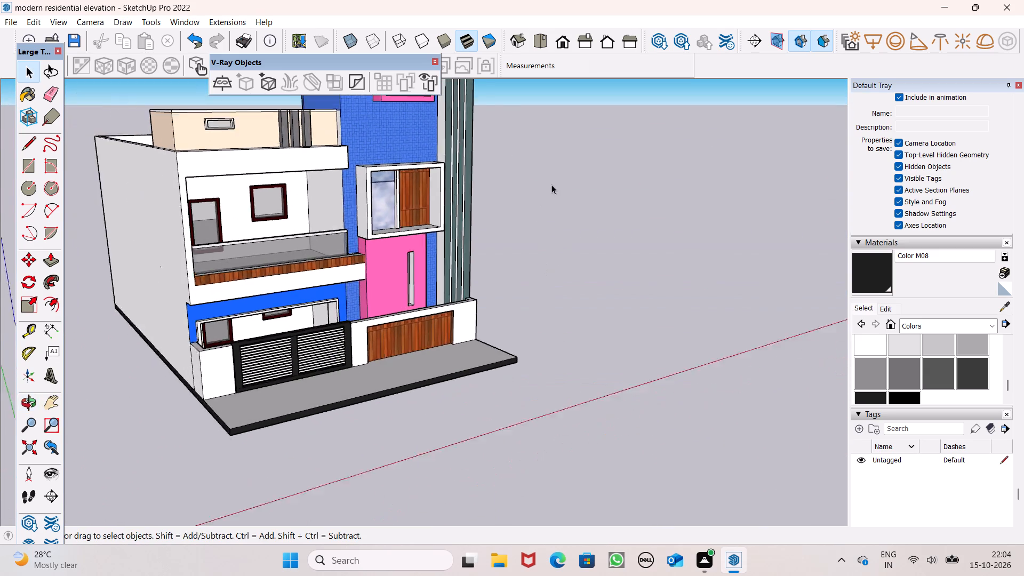
scroll(551, 185, "down", 1)
middle_click_drag(606, 238, 803, 214)
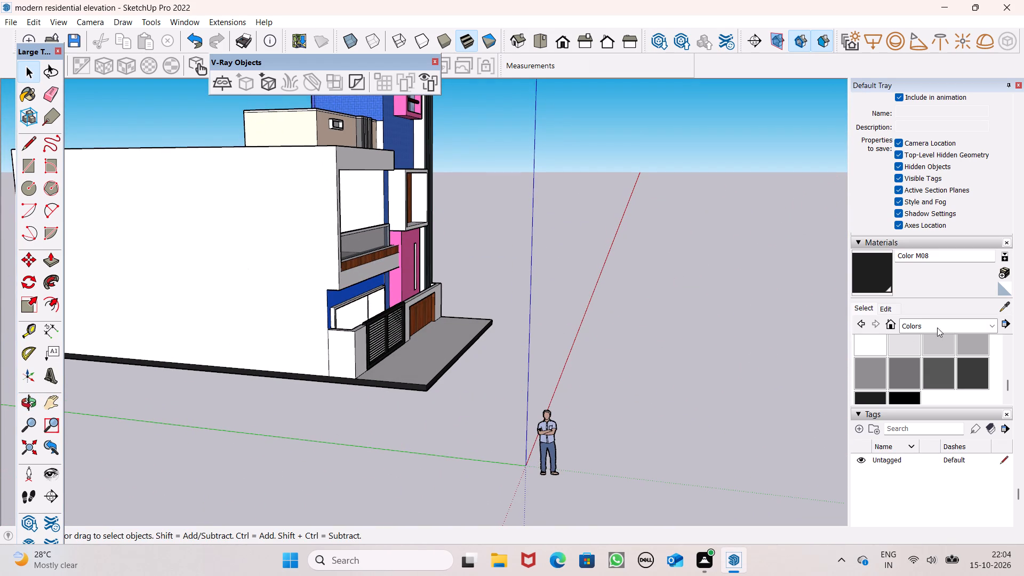
left_click(909, 325)
left_click(809, 367)
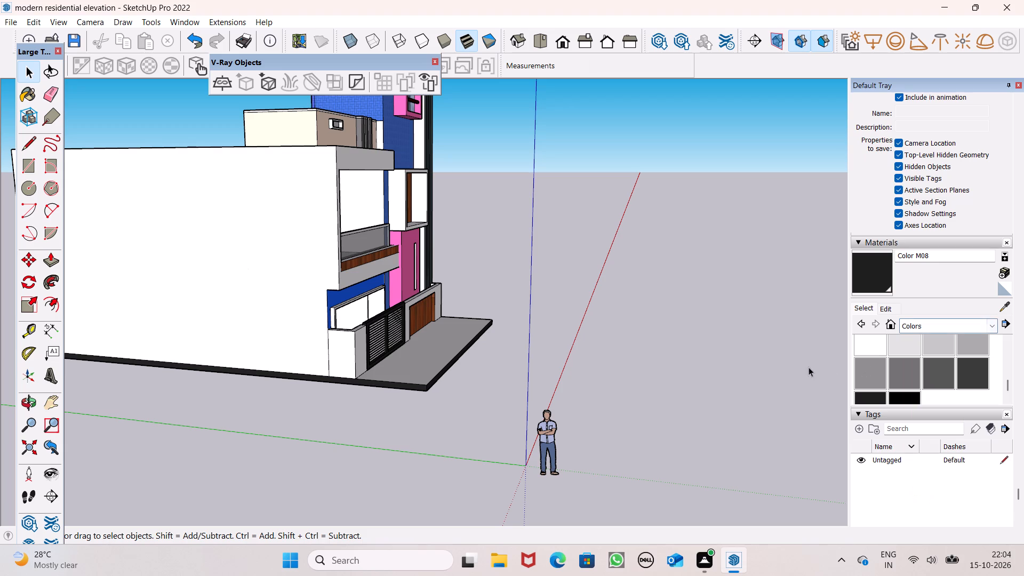
scroll(910, 374, "up", 3)
scroll(910, 373, "down", 2)
scroll(907, 373, "up", 1)
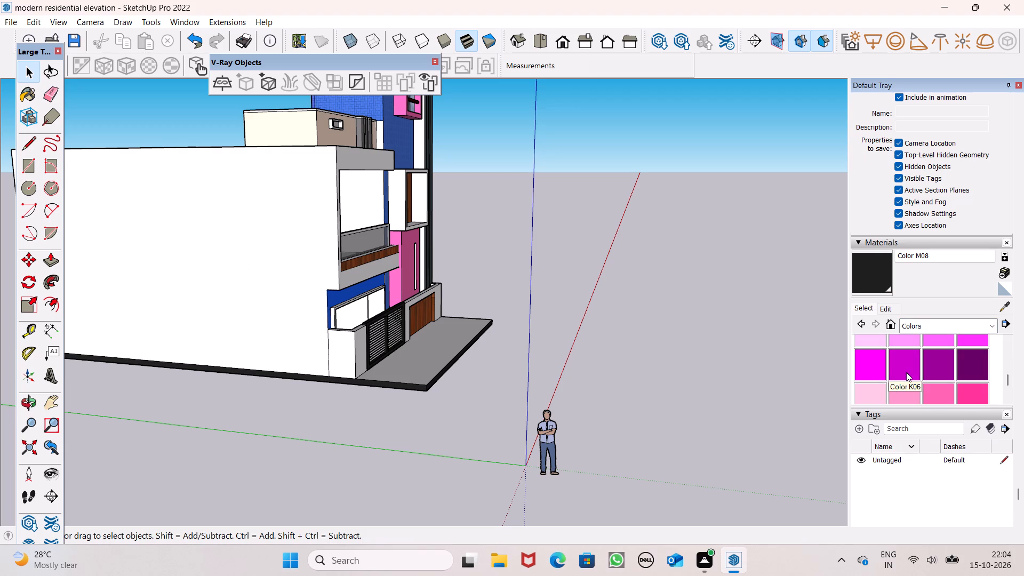
scroll(907, 372, "up", 1)
left_click(881, 386)
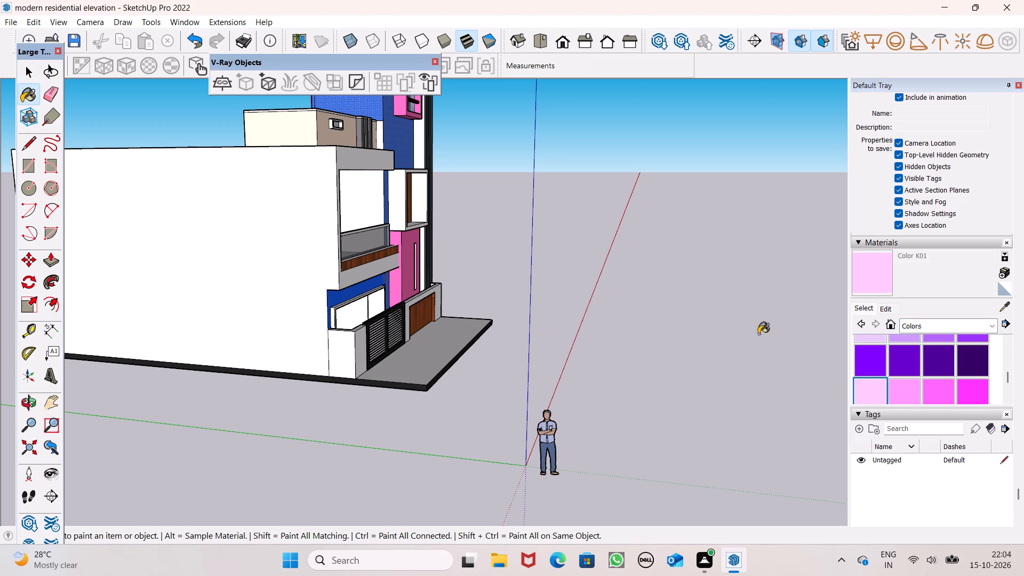
left_click(288, 240)
Paint the outer side wall below the blue tower and the rear wall with the light pink Color K01.
middle_click_drag(463, 300, 461, 309)
scroll(397, 341, "up", 5)
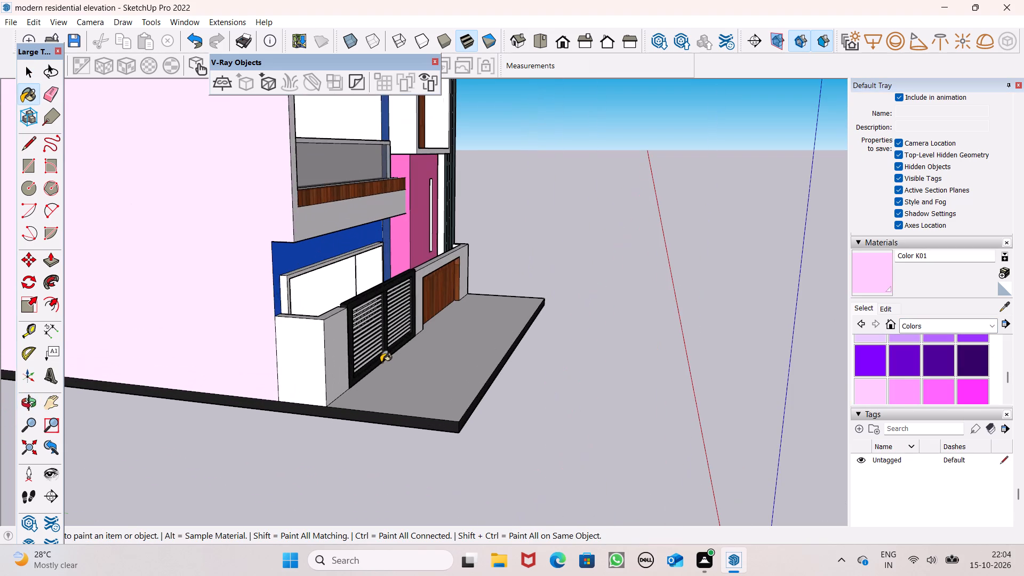
scroll(630, 305, "down", 4)
middle_click_drag(647, 343, 3, 390)
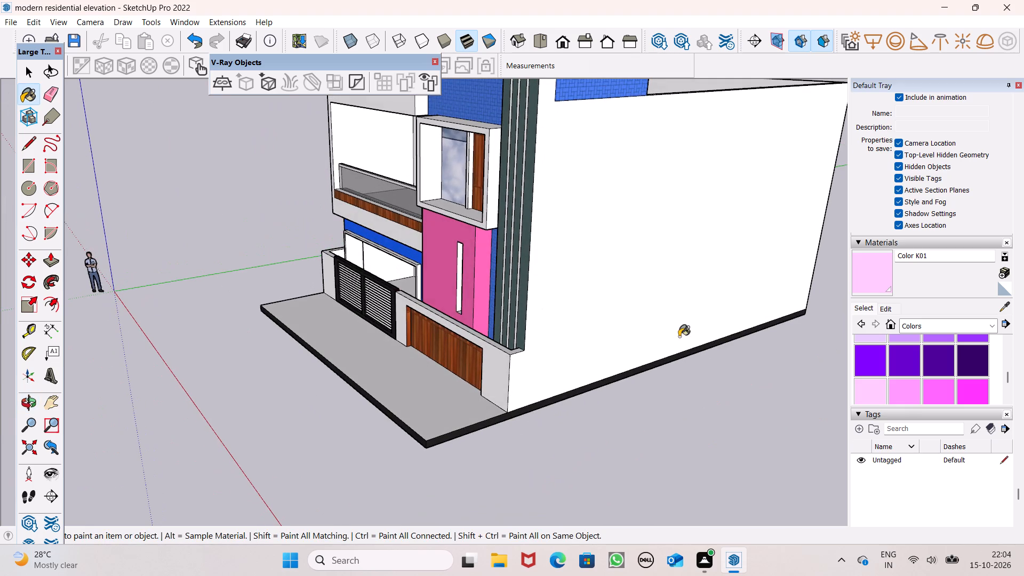
left_click(680, 326)
scroll(609, 290, "down", 6)
middle_click_drag(695, 325, 257, 351)
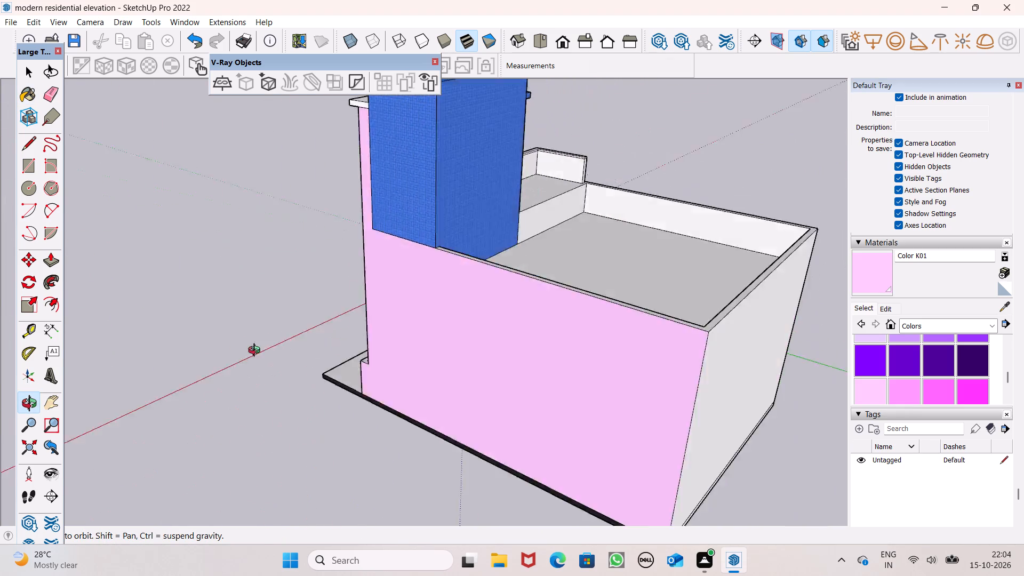
middle_click_drag(257, 351, 195, 349)
left_click(513, 415)
Paint the open roof terrace floor with the Blacktop Old 01 material from Asphalt and Concrete.
scroll(421, 343, "down", 5)
middle_click_drag(412, 370, 737, 357)
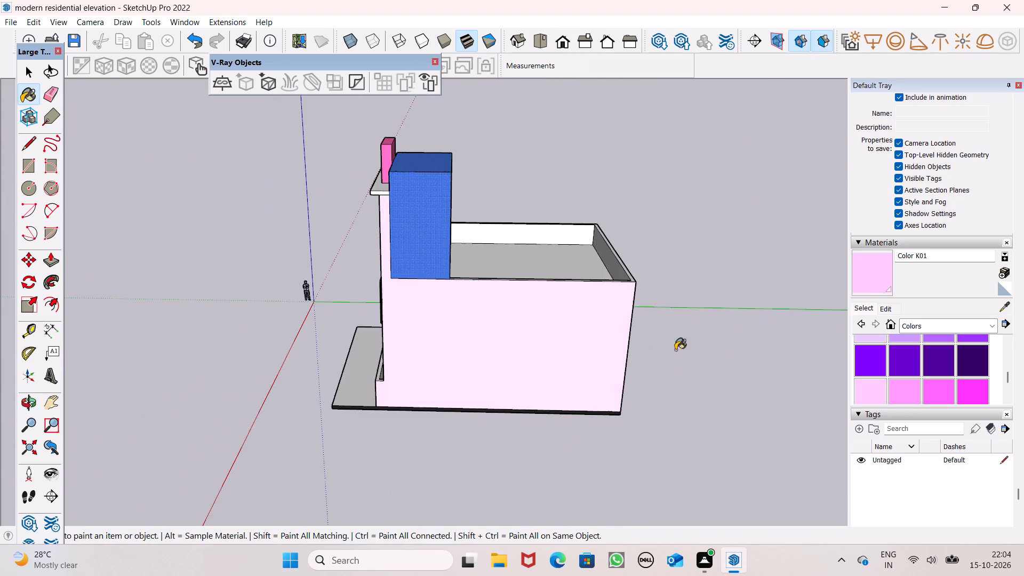
middle_click_drag(493, 350, 706, 343)
scroll(706, 343, "up", 1)
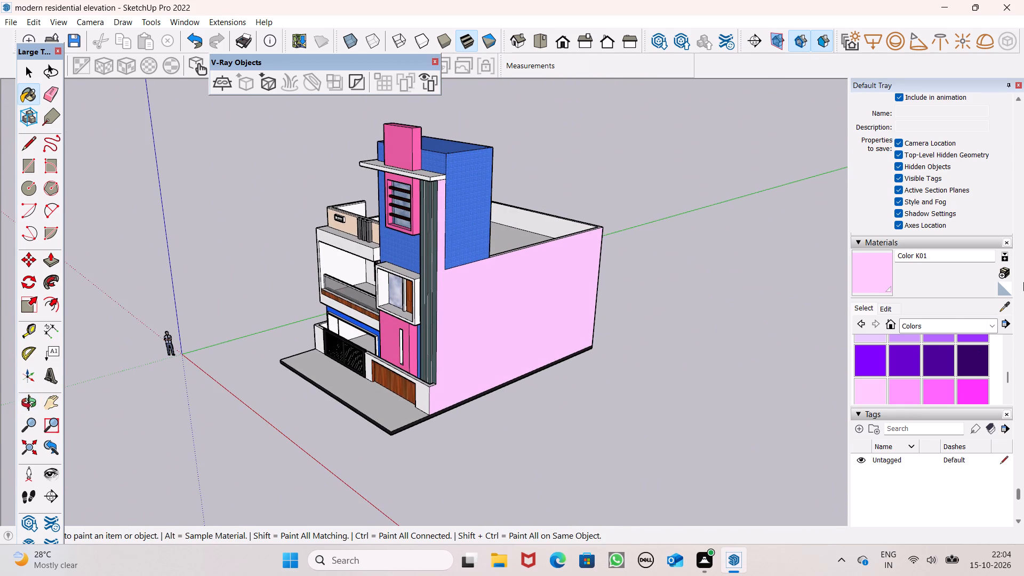
left_click(948, 329)
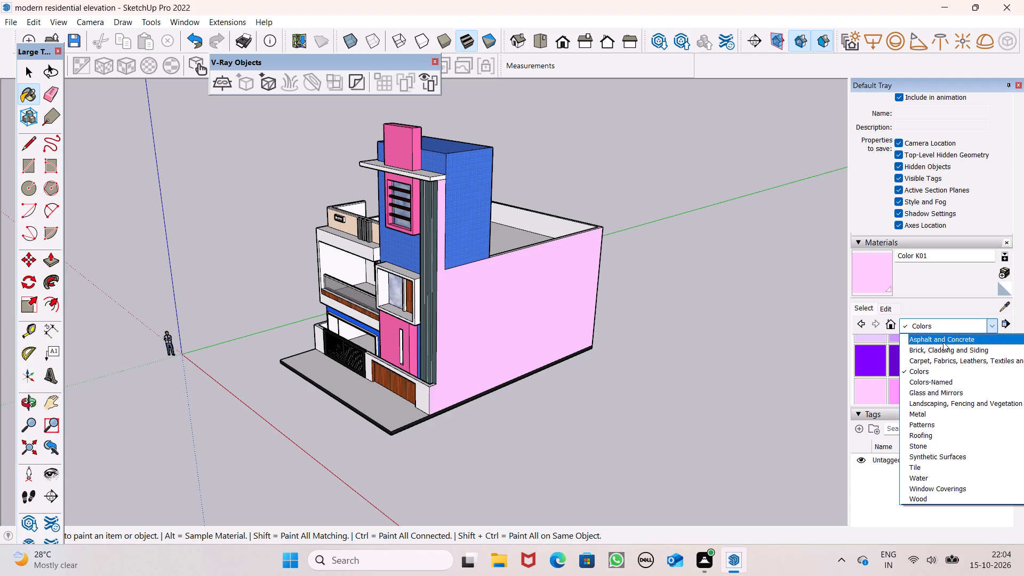
left_click(943, 341)
left_click(946, 356)
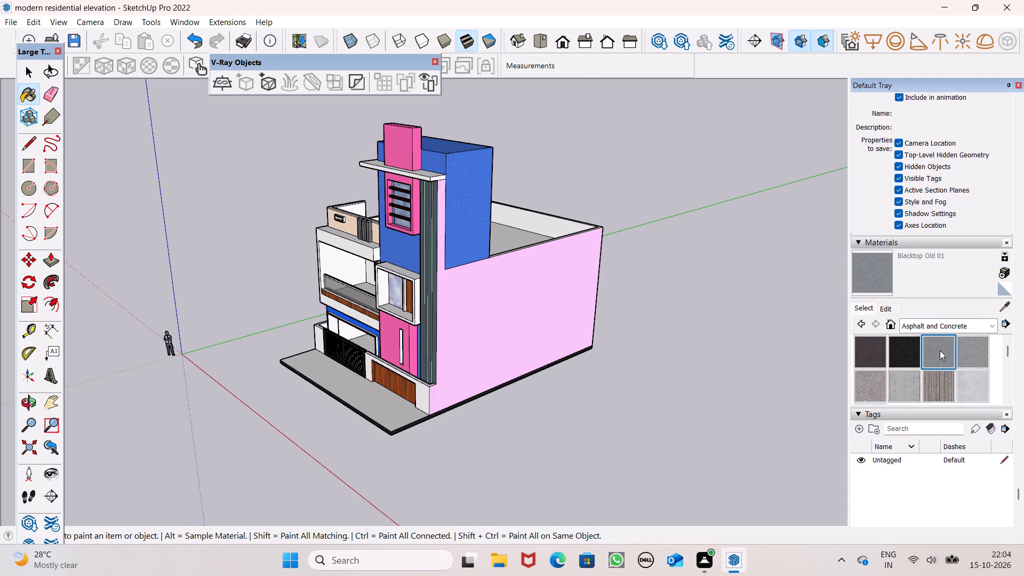
middle_click_drag(730, 287, 415, 446)
scroll(513, 346, "up", 4)
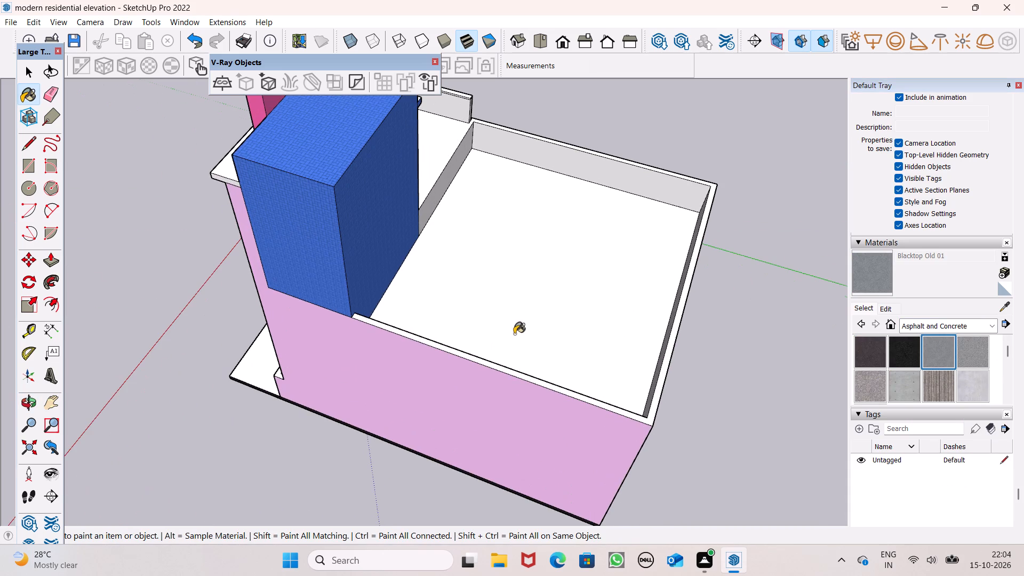
left_click(514, 331)
Paint the first-floor balcony's floor with the Stone Vein Gray material from the Stone collection.
middle_click_drag(593, 329, 774, 263)
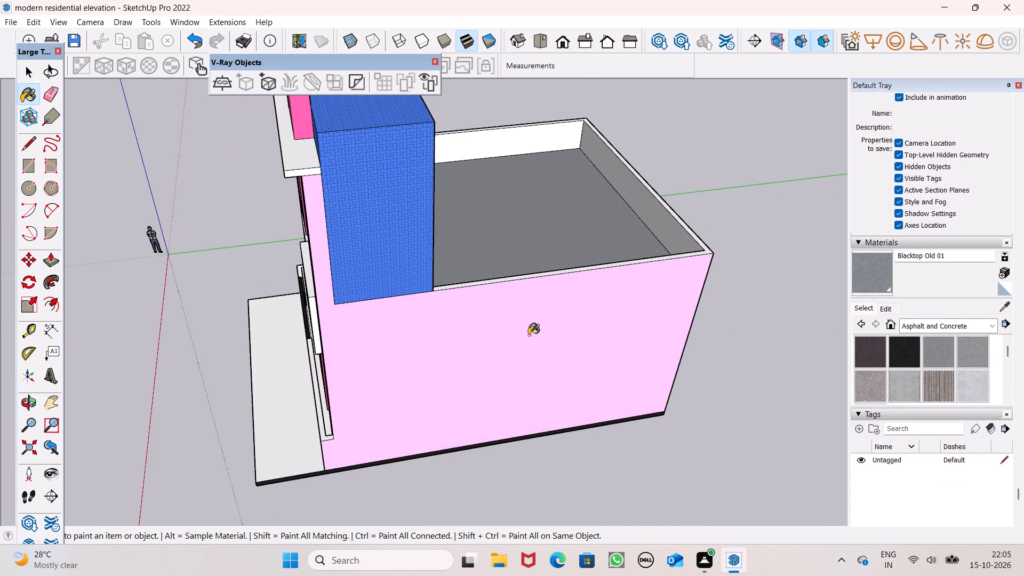
scroll(529, 335, "down", 1)
middle_click_drag(365, 373, 742, 311)
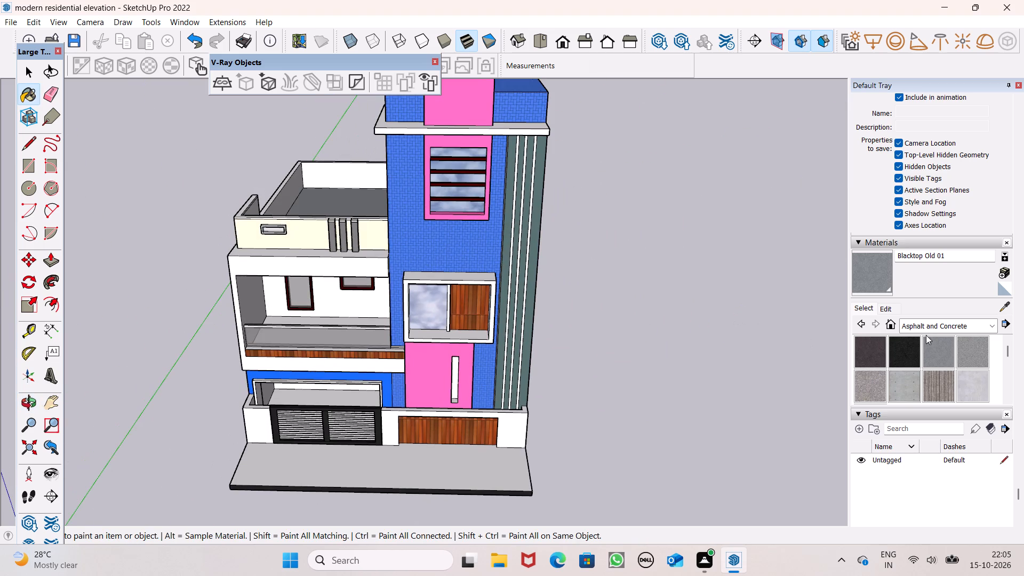
left_click(926, 329)
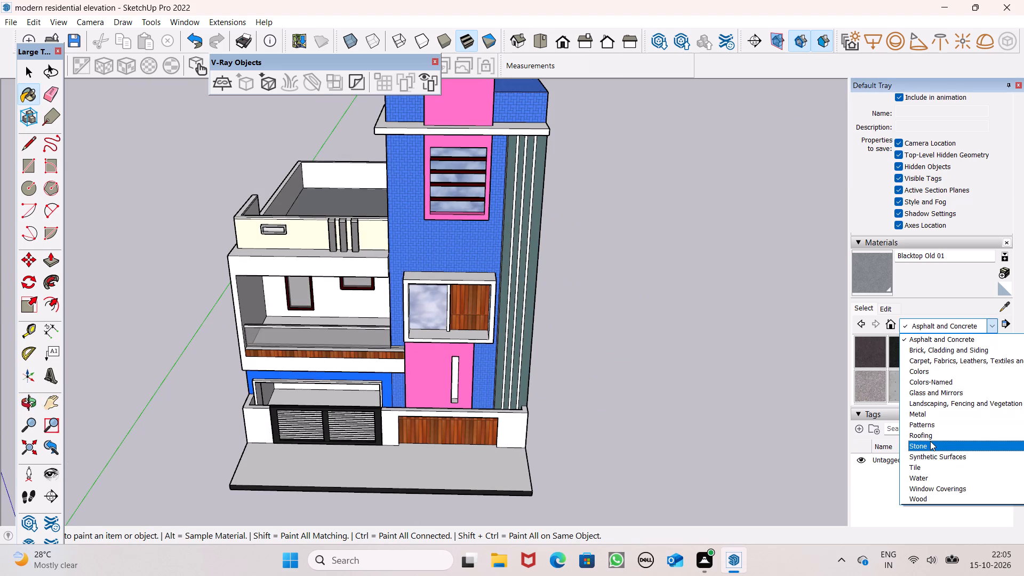
left_click(929, 442)
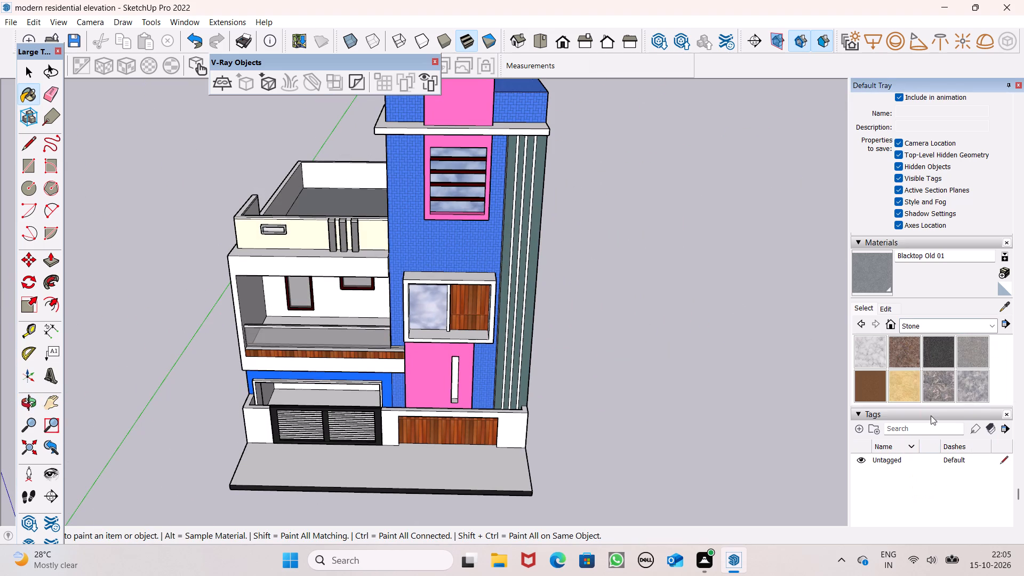
left_click(950, 329)
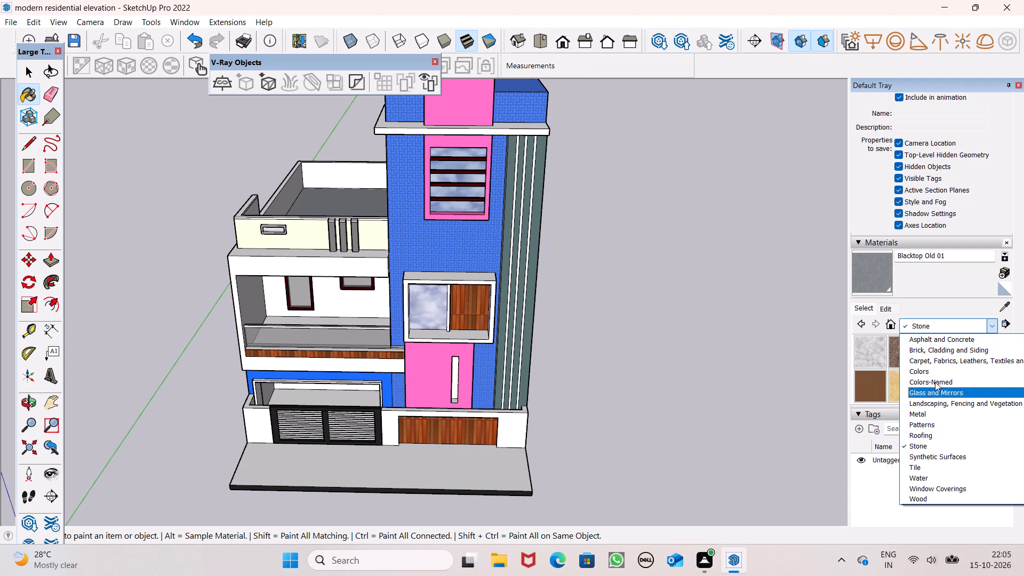
left_click(934, 463)
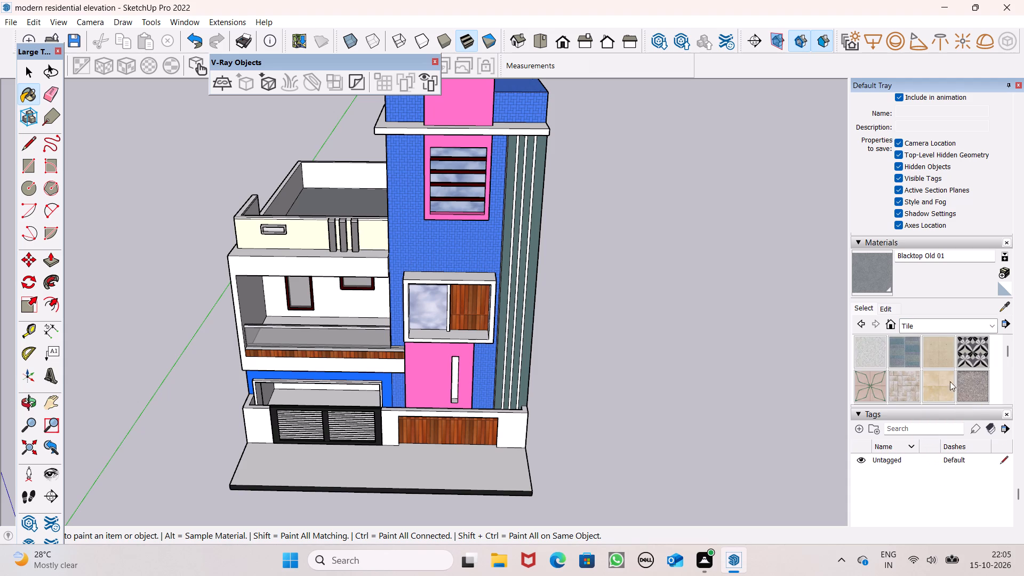
scroll(963, 381, "down", 4)
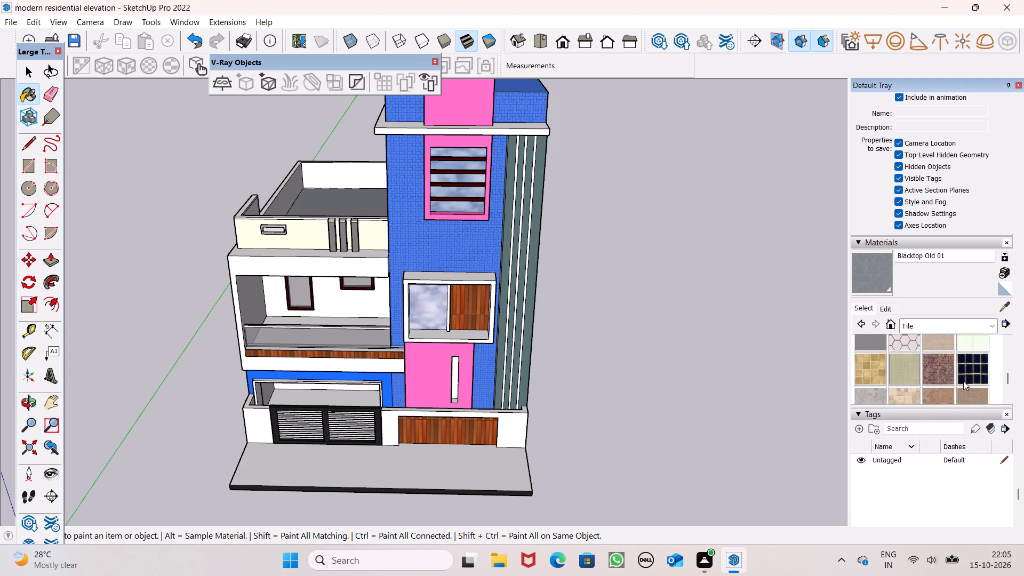
left_click(911, 325)
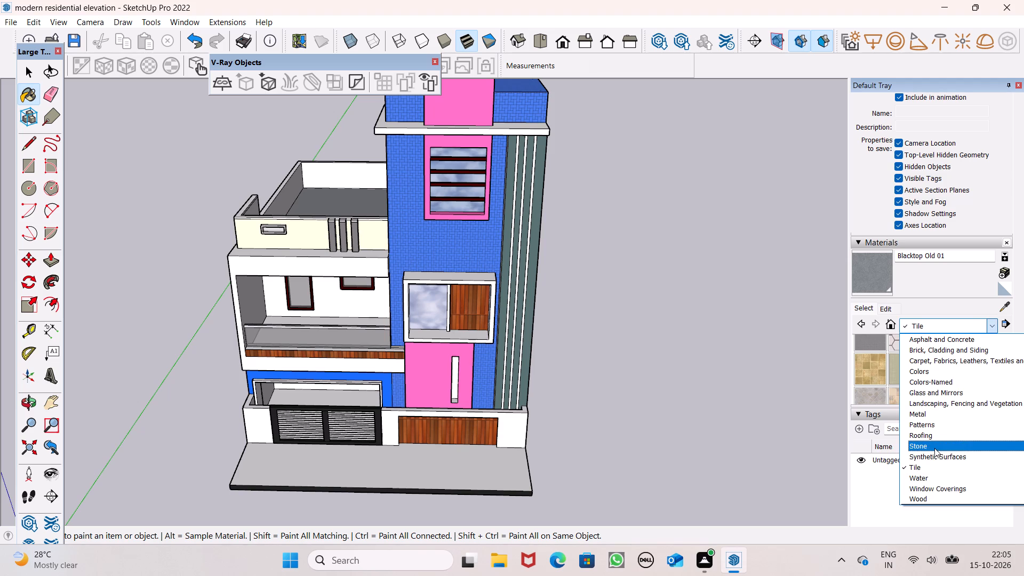
left_click(934, 448)
left_click(963, 390)
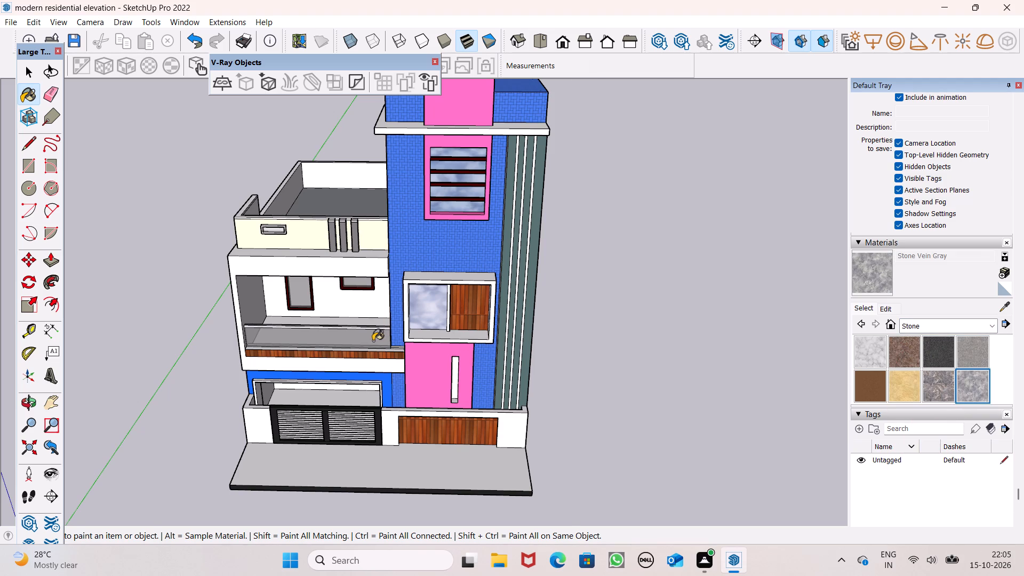
scroll(372, 340, "up", 6)
middle_click_drag(361, 313, 342, 368)
scroll(347, 300, "up", 4)
left_click(347, 300)
Paint the ground-floor porch floor behind the black gate with Stone Vein Gray.
scroll(364, 299, "down", 6)
middle_click_drag(346, 409, 350, 372)
scroll(339, 394, "up", 5)
left_click(323, 429)
scroll(536, 298, "down", 7)
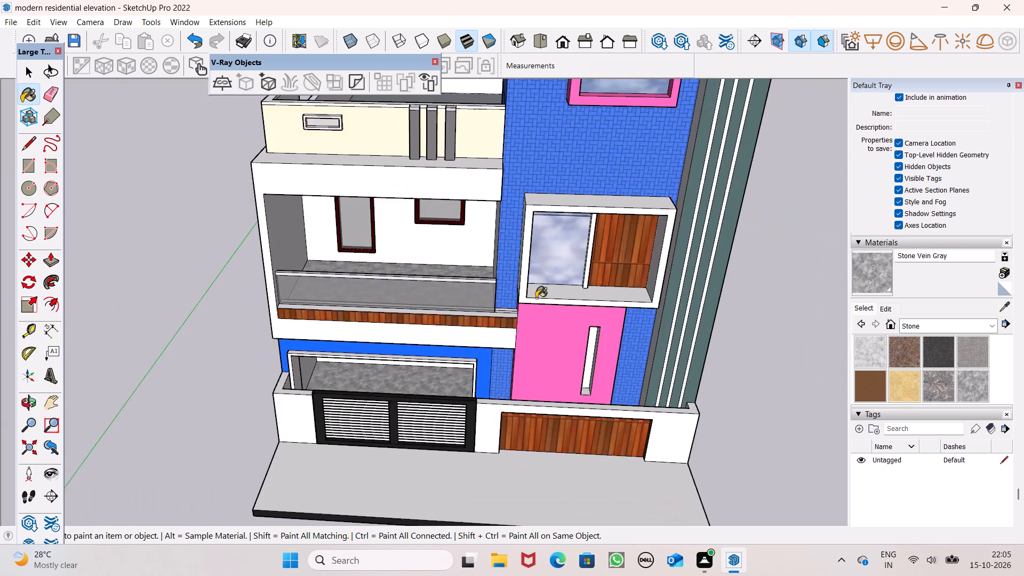
Paint the top of the front slab with Pavers with Grass Brick from the Landscaping, Fencing and Vegetation collection.
scroll(536, 298, "down", 6)
middle_click_drag(520, 361, 562, 394)
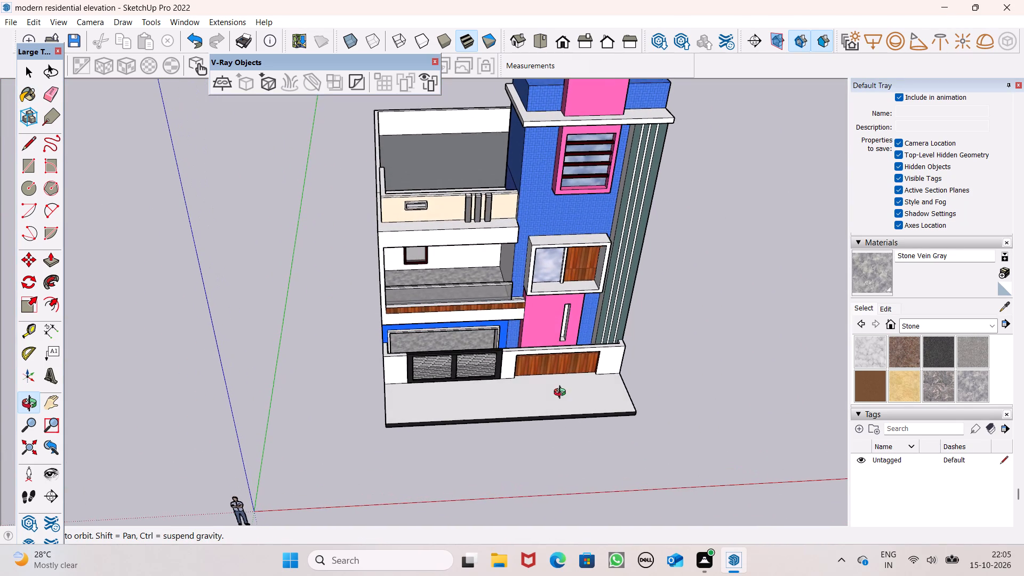
middle_click_drag(562, 394, 564, 395)
left_click(924, 325)
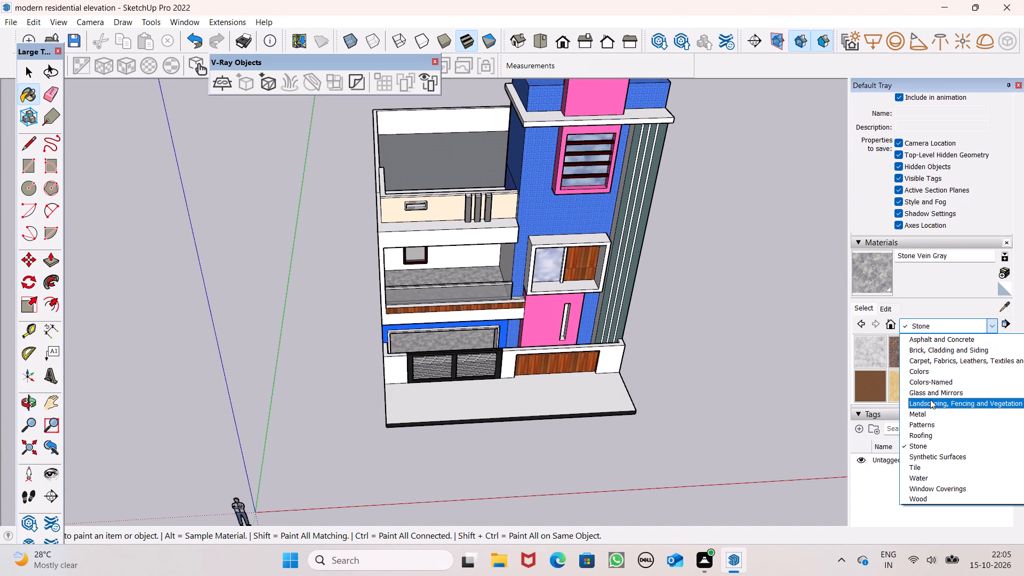
left_click(930, 399)
scroll(934, 381, "down", 3)
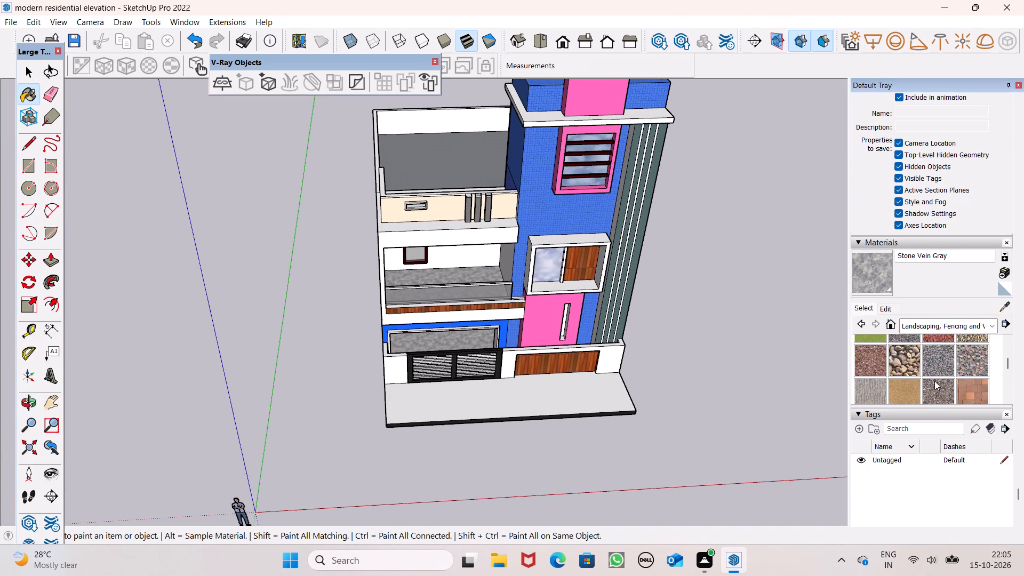
left_click(915, 396)
scroll(543, 429, "up", 3)
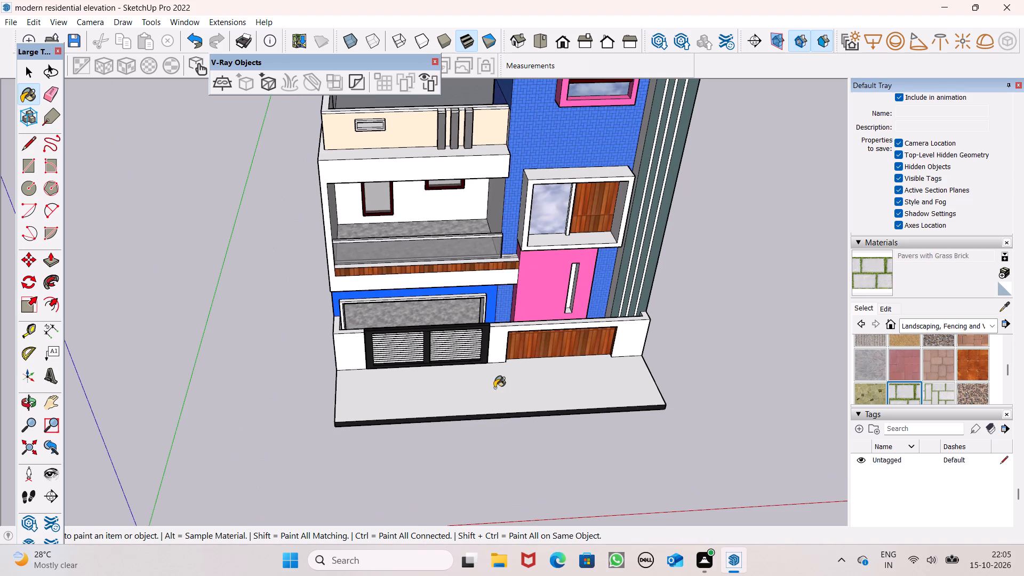
left_click(494, 388)
Draw a rectangle about 10' 7" by 1' 10" on the paved slab against the boundary wall's wooden panel.
scroll(519, 408, "down", 2)
middle_click_drag(525, 431, 511, 399)
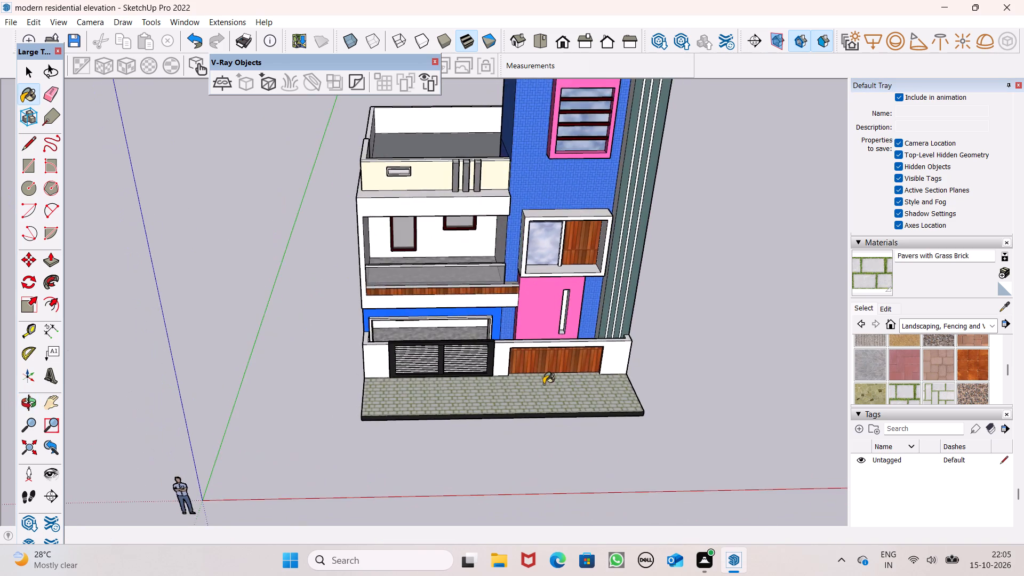
scroll(605, 378, "up", 1)
scroll(605, 378, "down", 1)
scroll(606, 377, "up", 3)
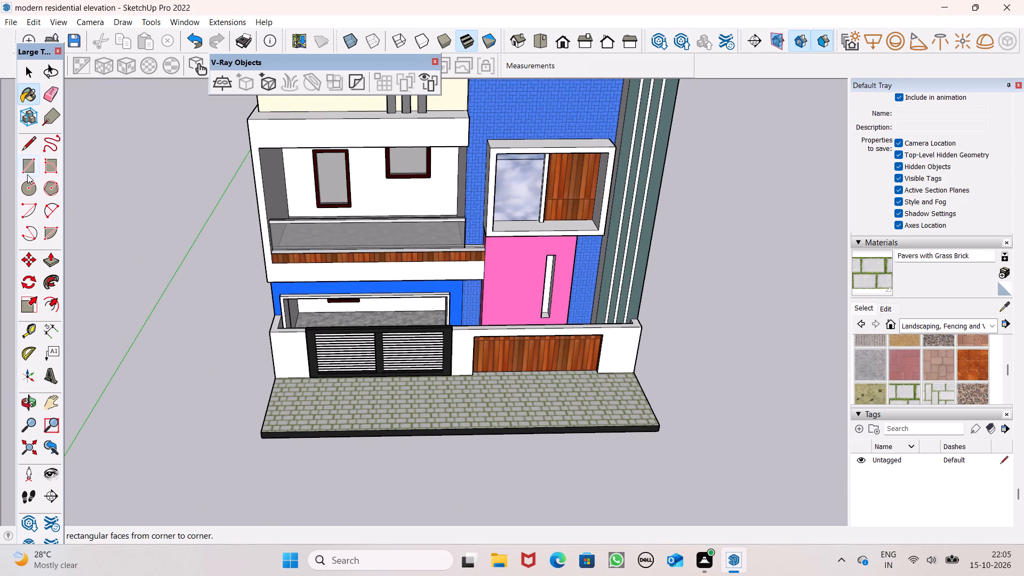
left_click(27, 174)
scroll(608, 355, "up", 6)
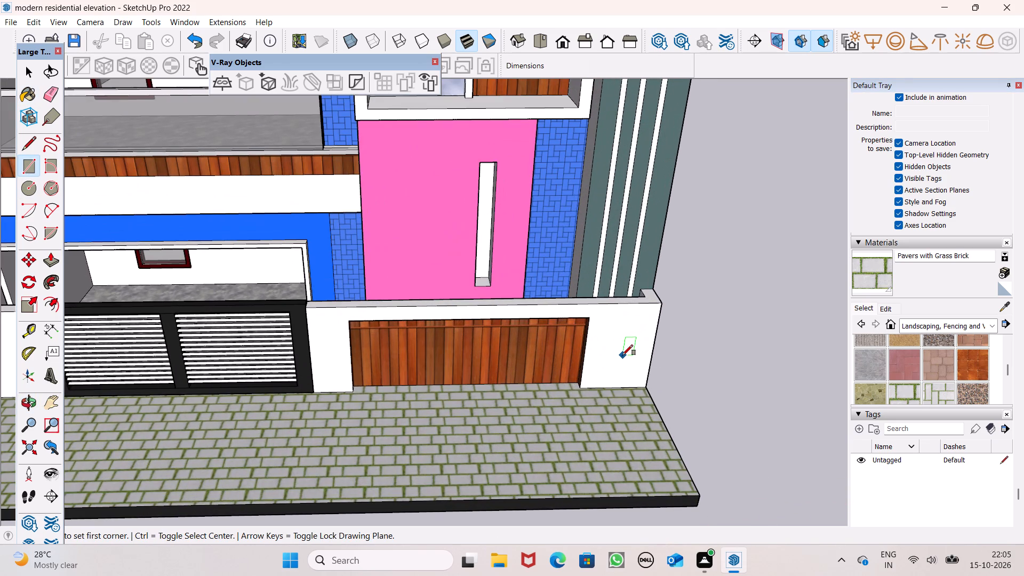
scroll(622, 357, "up", 4)
scroll(339, 437, "down", 2)
middle_click_drag(306, 452, 311, 486)
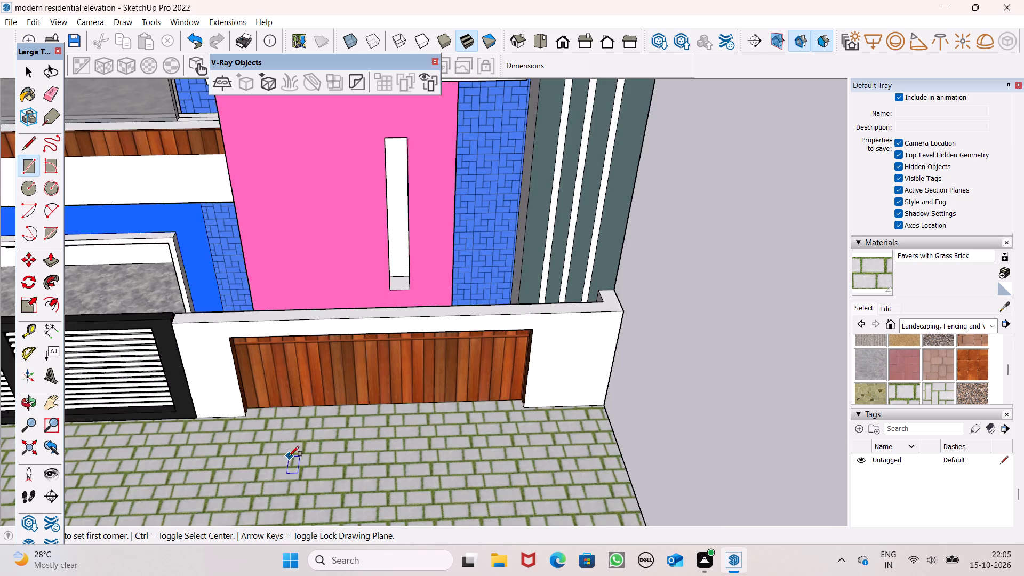
scroll(289, 457, "up", 4)
left_click(305, 388)
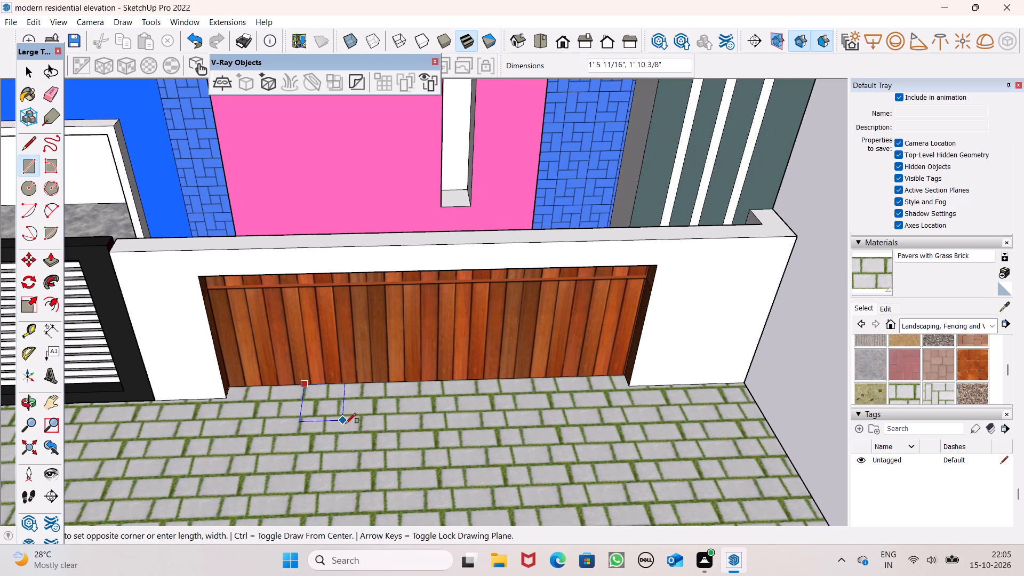
left_click(616, 413)
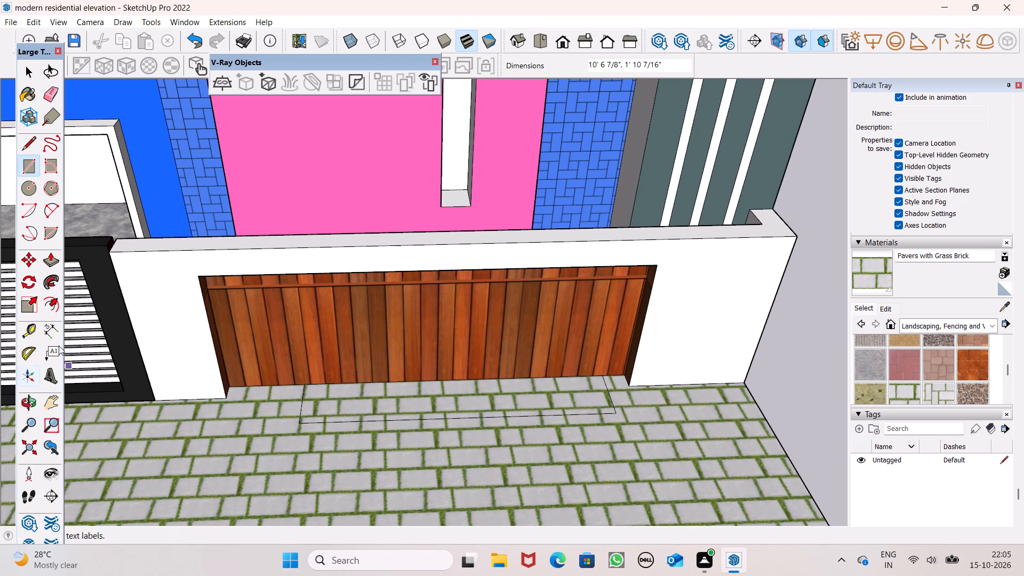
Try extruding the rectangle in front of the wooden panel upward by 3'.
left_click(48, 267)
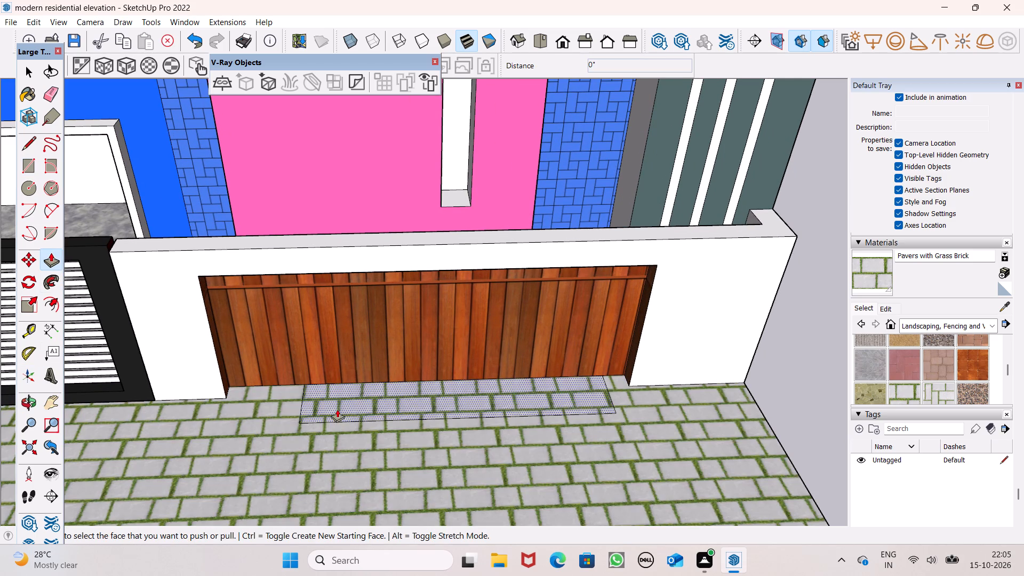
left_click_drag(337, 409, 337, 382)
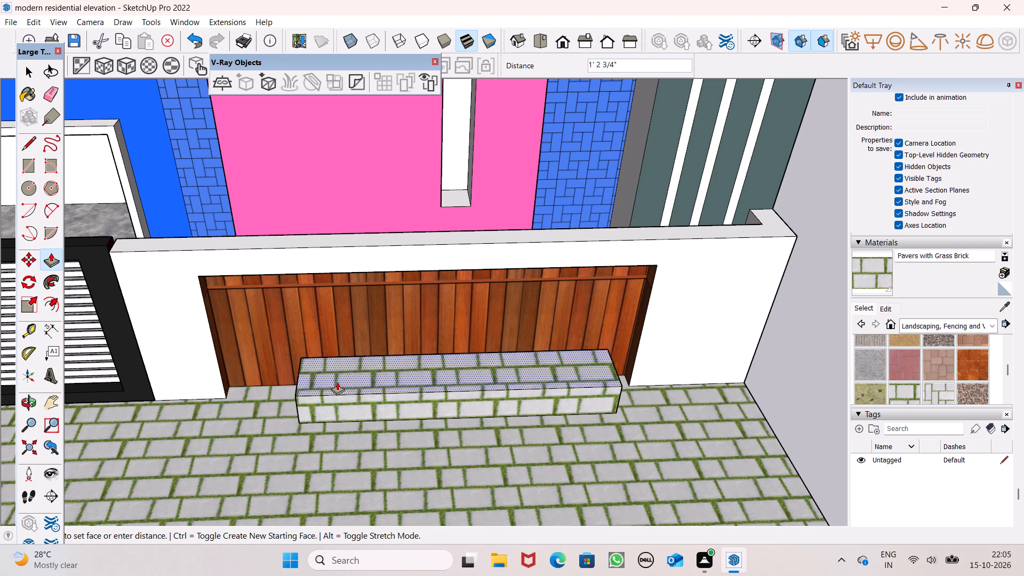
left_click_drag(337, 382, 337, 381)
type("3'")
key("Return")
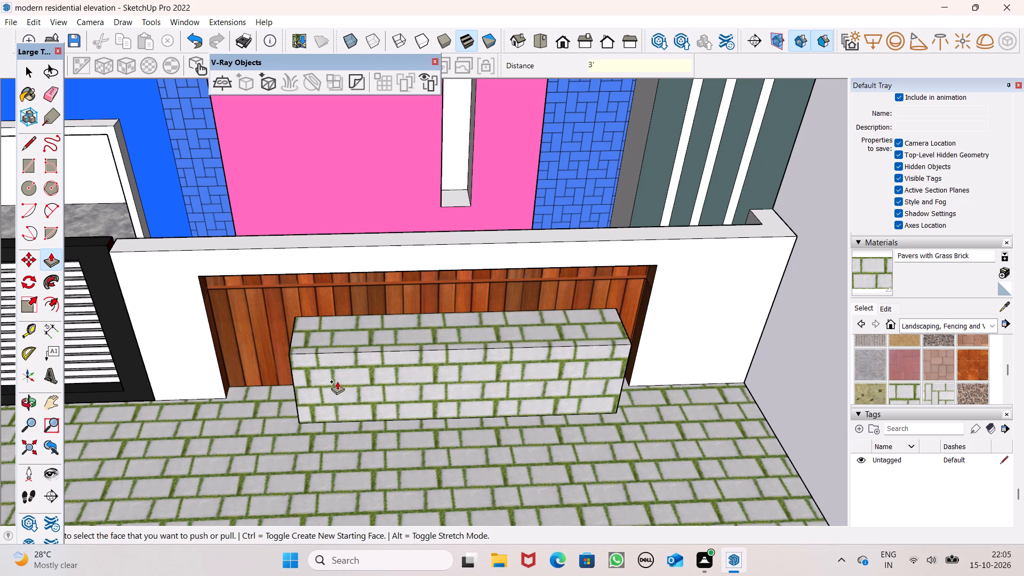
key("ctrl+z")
Extrude the rectangle in front of the wooden panel upward by 2' to form a planter block.
left_click_drag(361, 404, 364, 373)
type("2'")
key("Return")
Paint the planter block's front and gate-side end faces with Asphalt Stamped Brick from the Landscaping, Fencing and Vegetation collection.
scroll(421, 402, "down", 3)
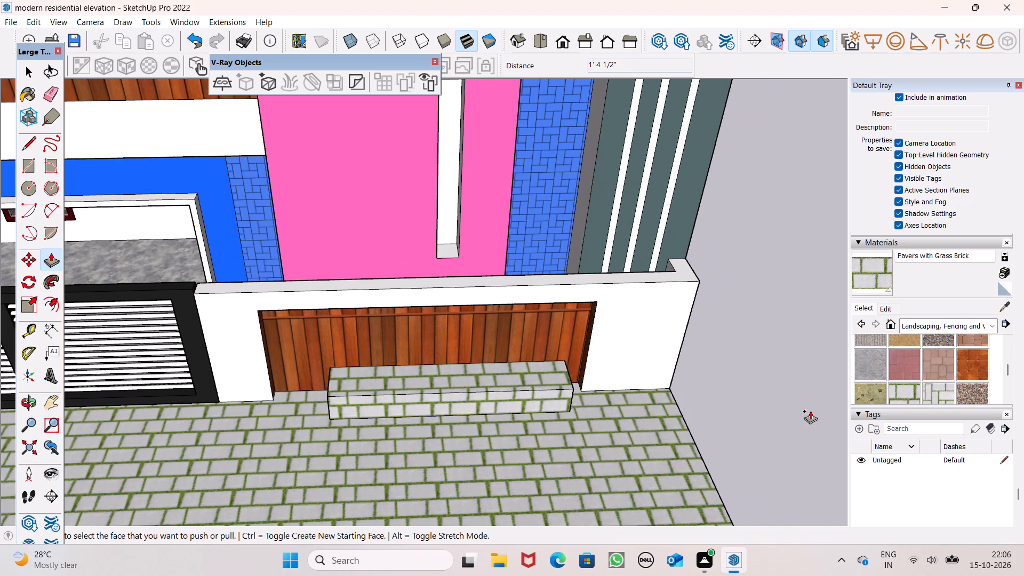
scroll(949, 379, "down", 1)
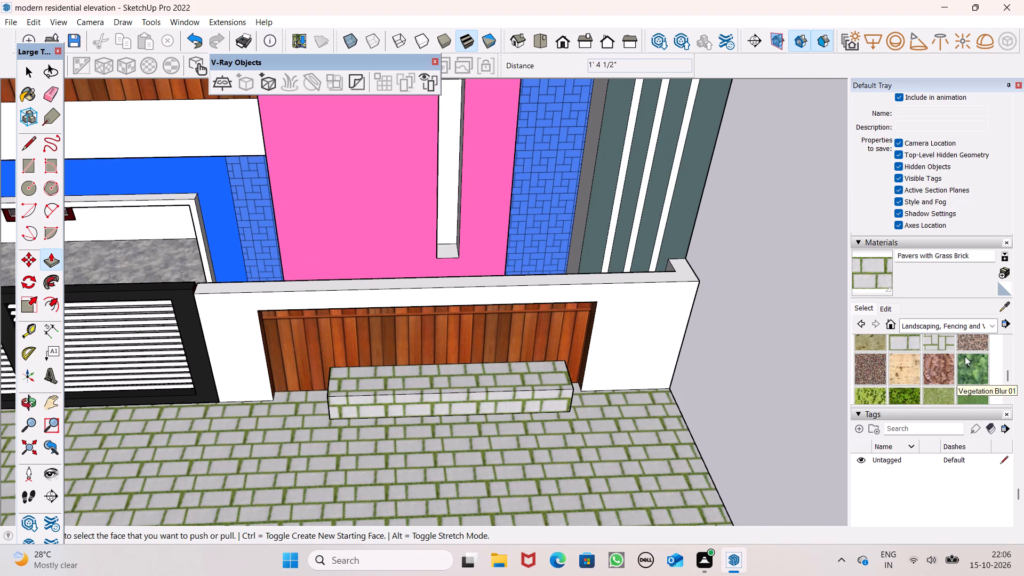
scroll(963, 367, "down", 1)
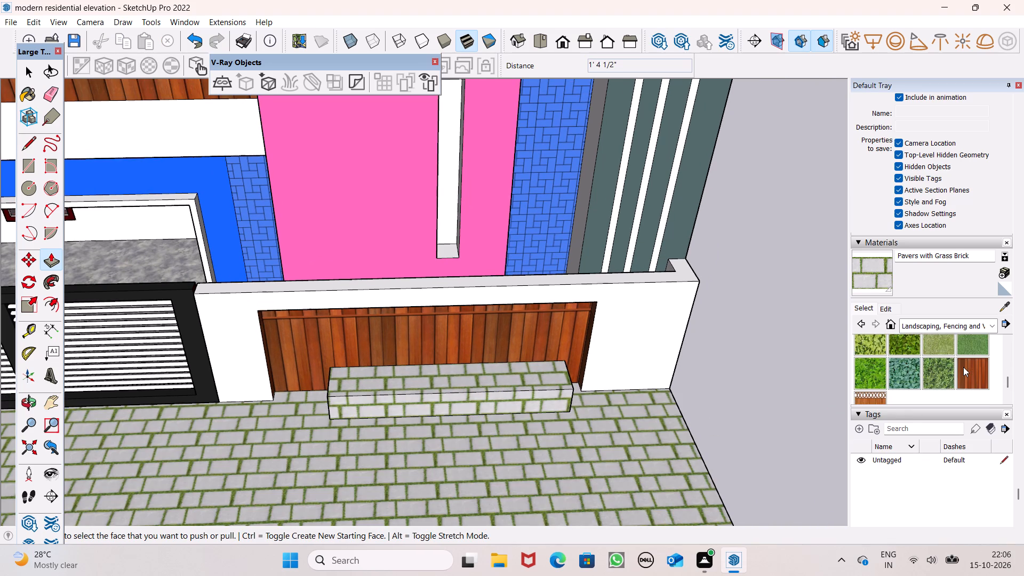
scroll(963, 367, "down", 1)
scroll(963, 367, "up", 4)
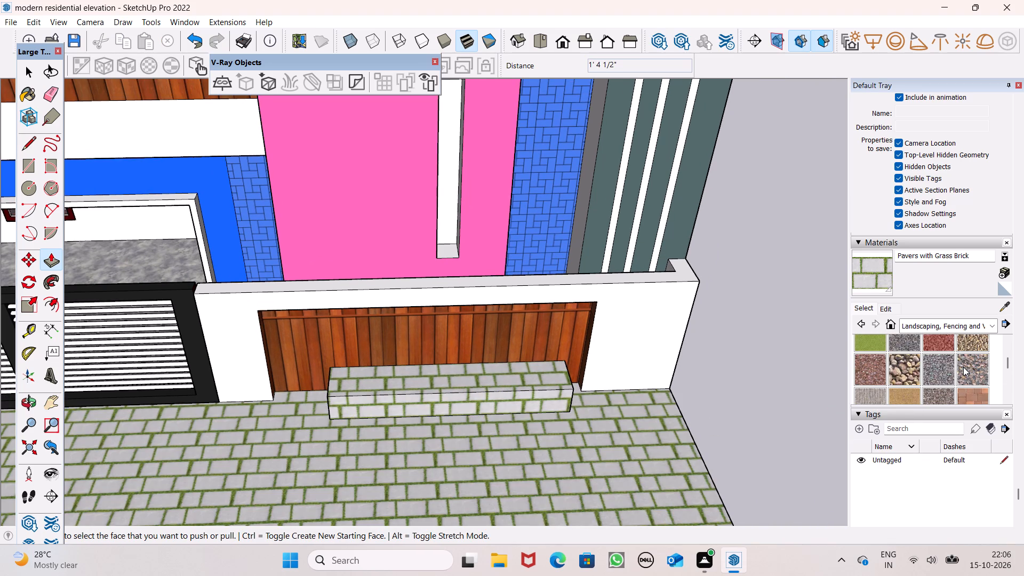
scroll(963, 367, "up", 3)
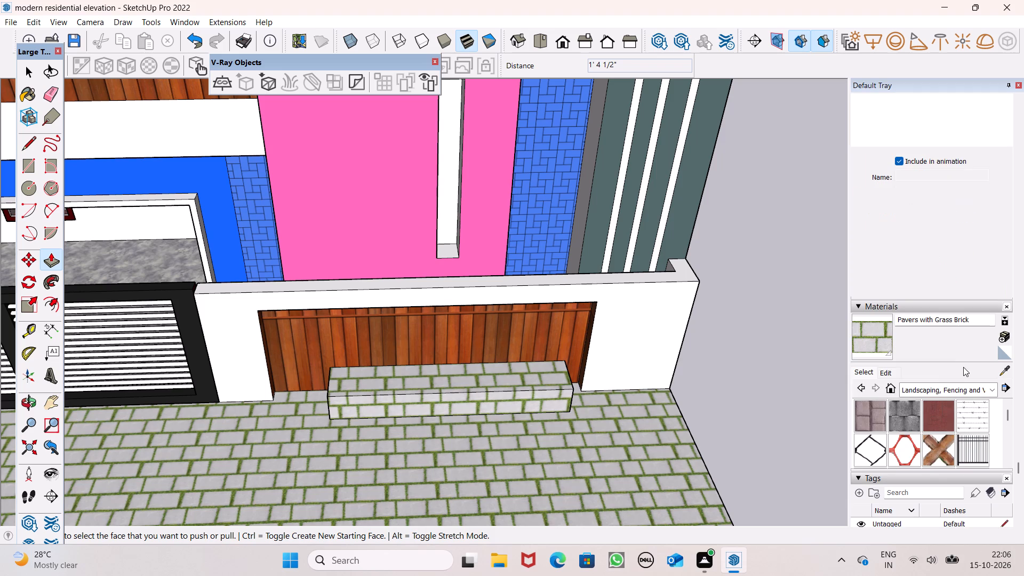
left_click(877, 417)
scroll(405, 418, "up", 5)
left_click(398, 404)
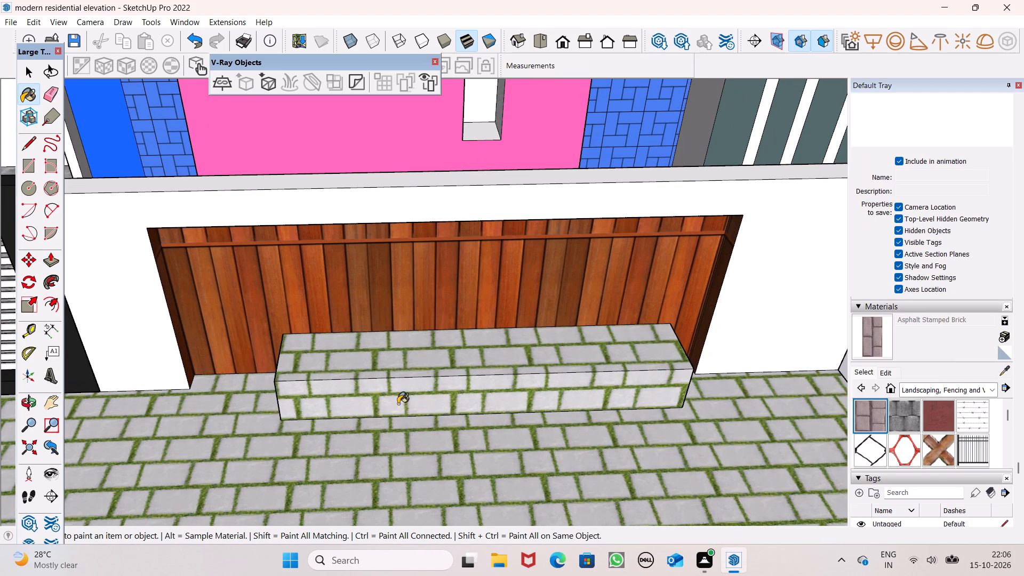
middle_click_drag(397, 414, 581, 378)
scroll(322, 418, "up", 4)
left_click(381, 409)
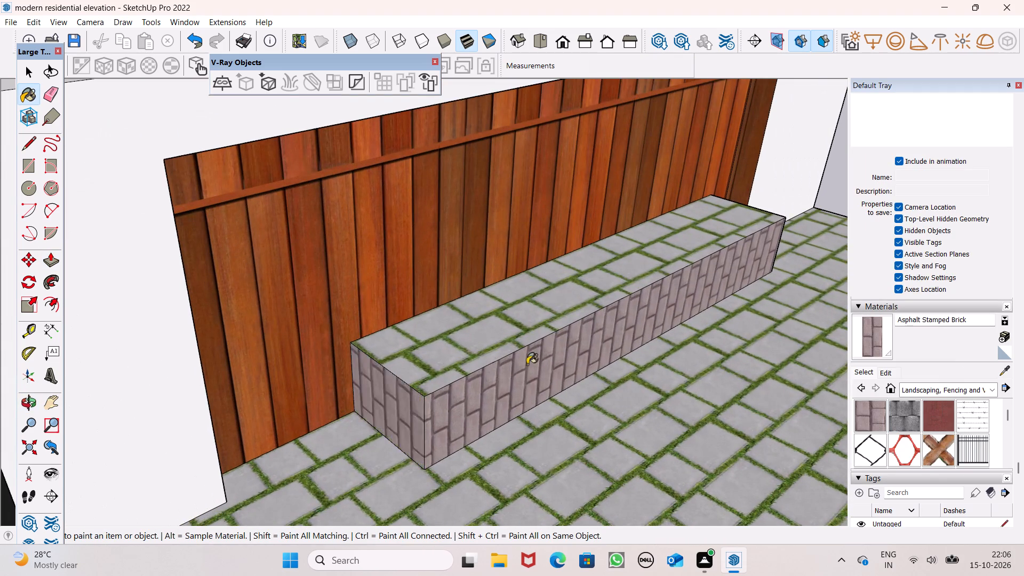
Paint the planter block's front and end faces with the Concrete Block Retaining Gray material.
scroll(527, 364, "down", 5)
middle_click_drag(561, 431, 219, 435)
scroll(369, 483, "up", 1)
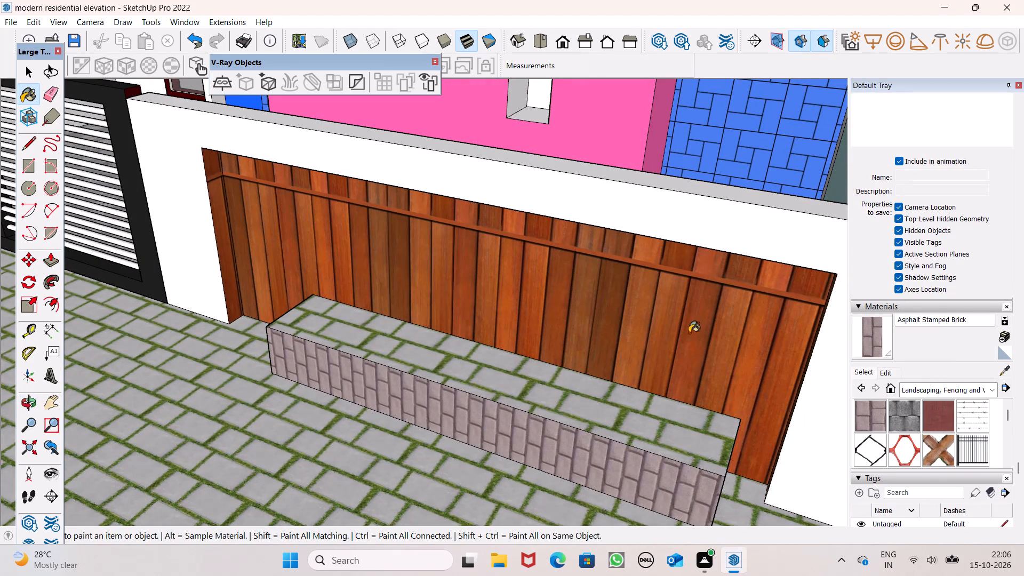
scroll(686, 337, "down", 2)
left_click(907, 422)
middle_click_drag(805, 465, 545, 417)
left_click(425, 502)
middle_click_drag(335, 478, 634, 431)
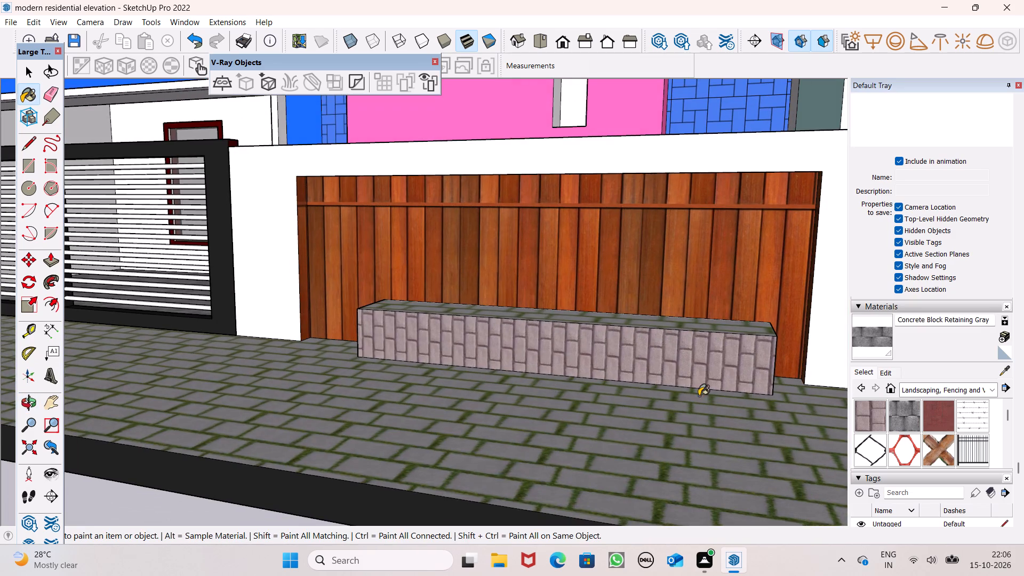
left_click(711, 360)
middle_click_drag(534, 397, 814, 426)
scroll(706, 426, "up", 1)
scroll(437, 375, "up", 5)
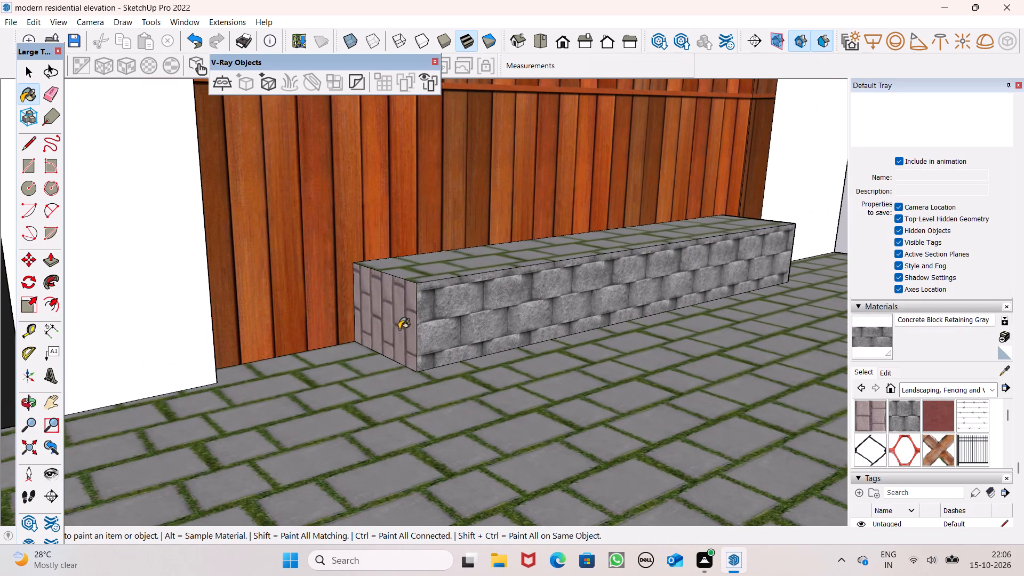
left_click(399, 329)
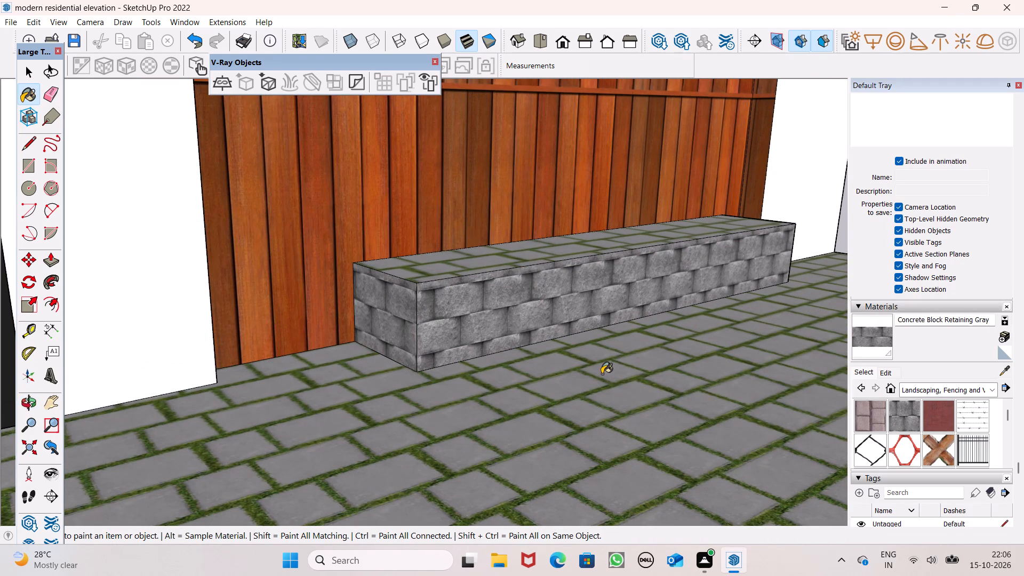
Paint the planter block's top face with the Grass Dark Green material.
scroll(601, 374, "down", 2)
middle_click_drag(551, 439, 333, 405)
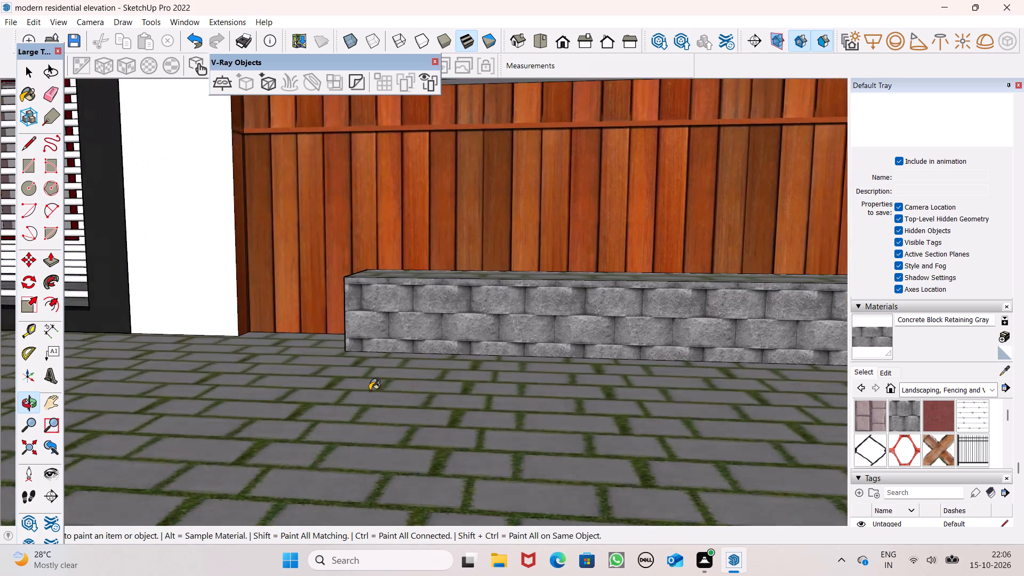
scroll(373, 359, "down", 4)
scroll(594, 292, "up", 7)
scroll(531, 356, "up", 7)
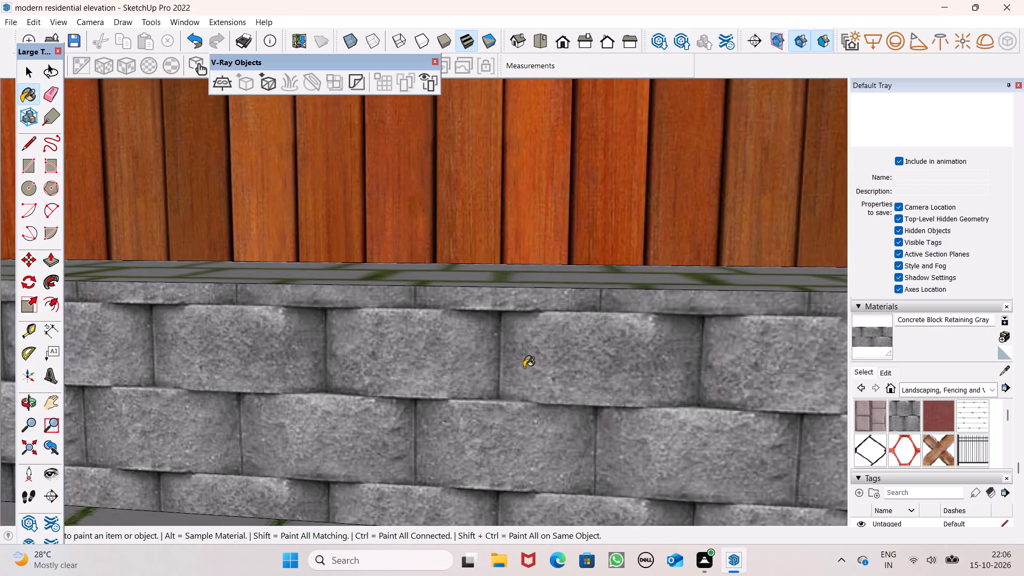
middle_click_drag(526, 377, 570, 465)
scroll(586, 355, "down", 6)
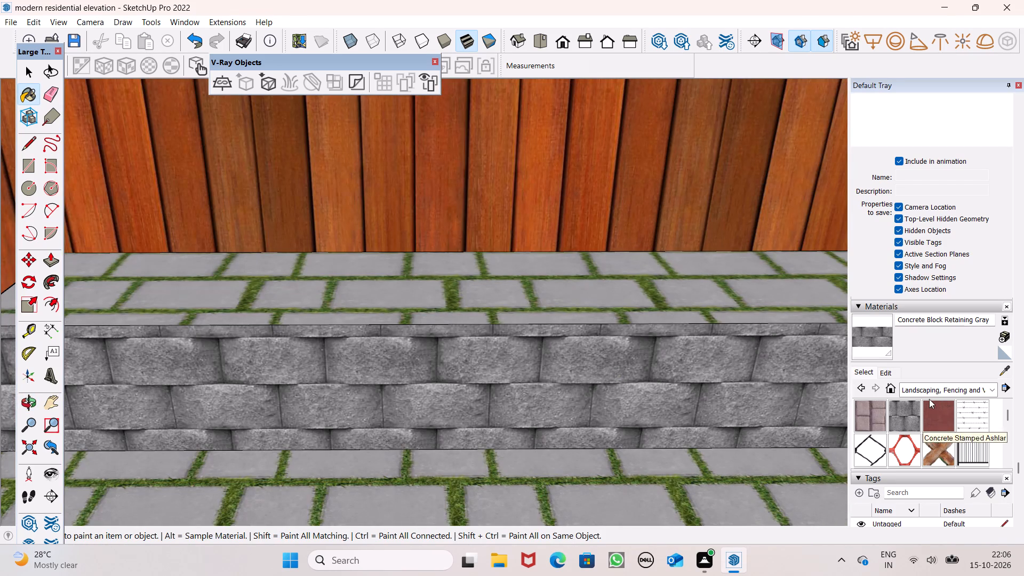
scroll(920, 427, "down", 1)
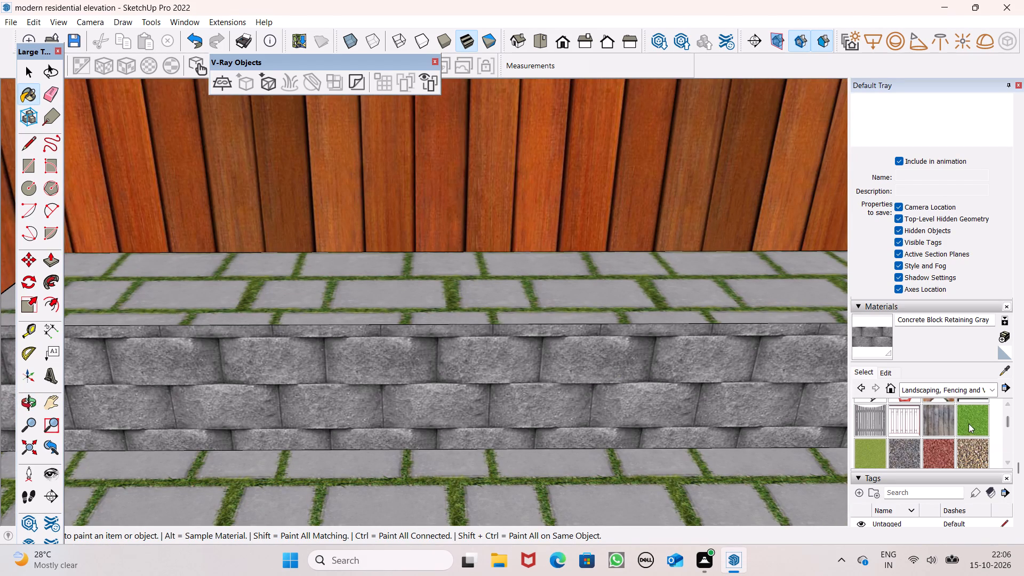
left_click(970, 422)
left_click(655, 286)
Search the 3D Warehouse components for "plants" and open the "plante" result.
scroll(655, 302, "down", 8)
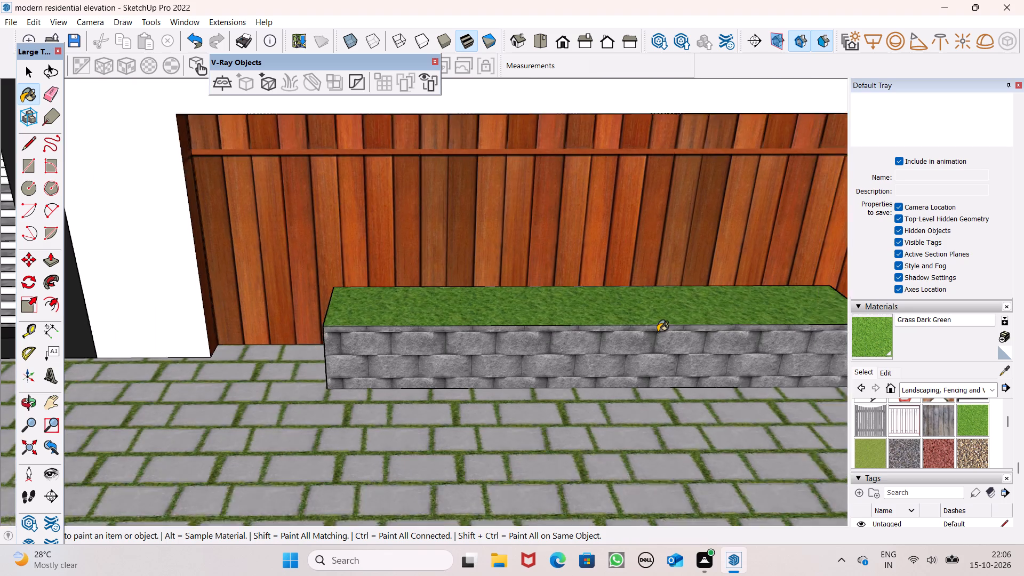
scroll(658, 332, "down", 5)
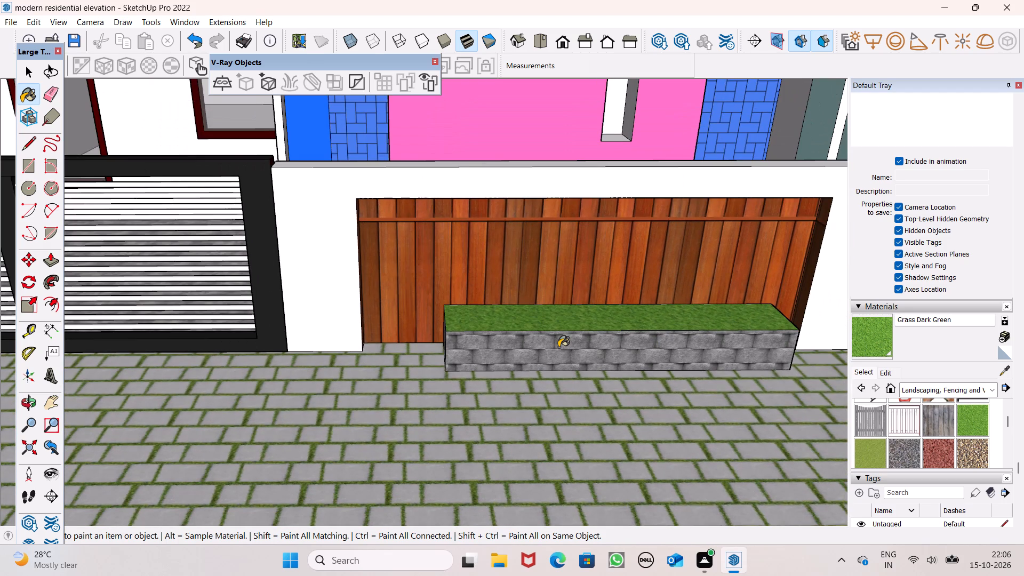
scroll(555, 350, "down", 2)
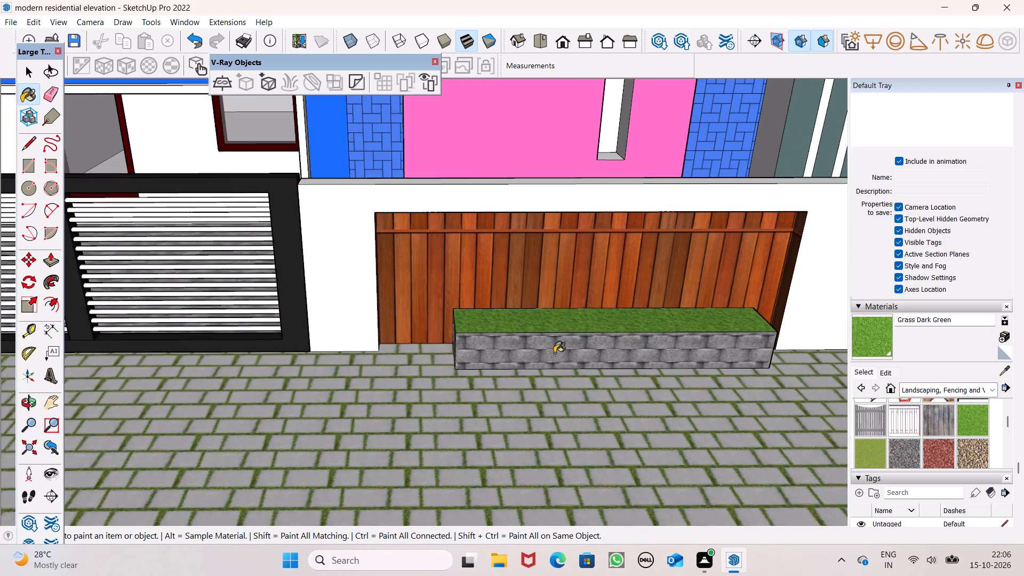
scroll(554, 353, "down", 2)
scroll(490, 370, "down", 5)
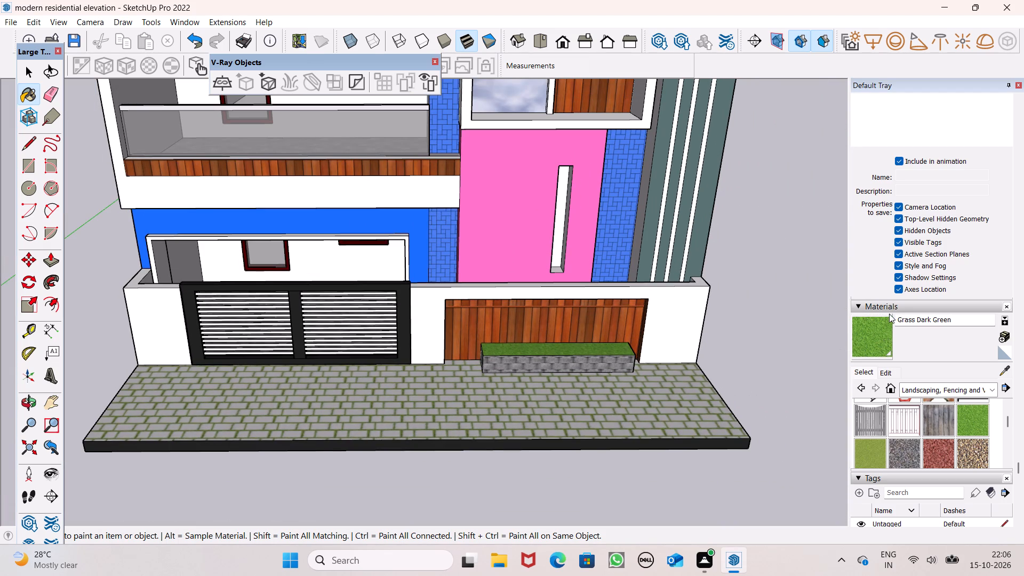
scroll(892, 303, "up", 13)
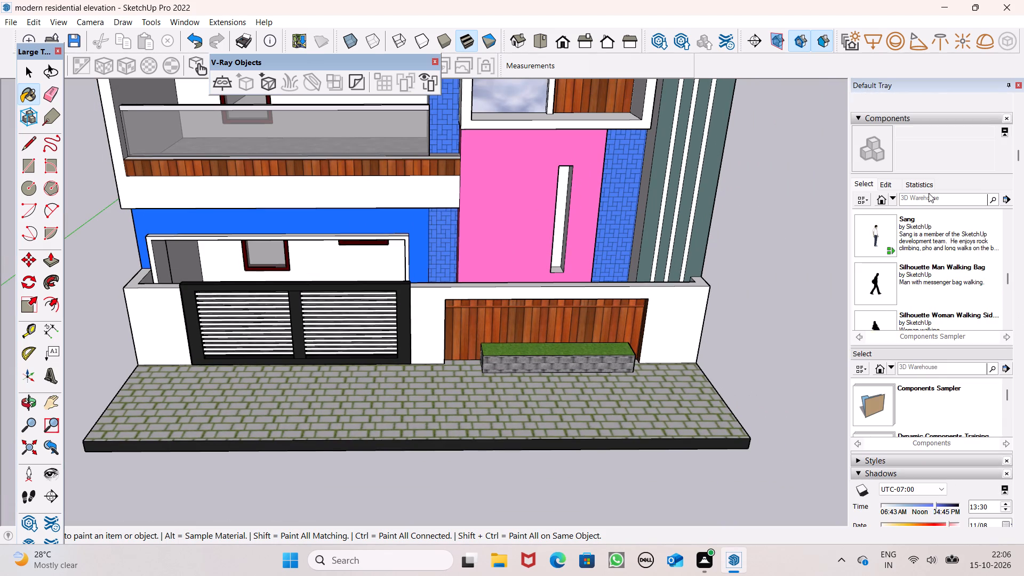
left_click(929, 193)
left_click(927, 199)
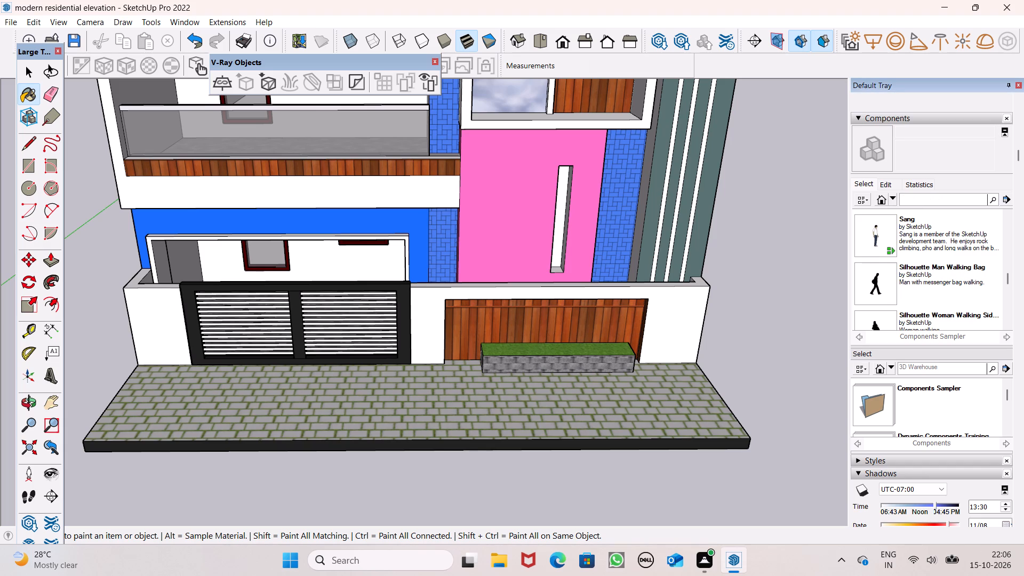
type("plants")
key("Return")
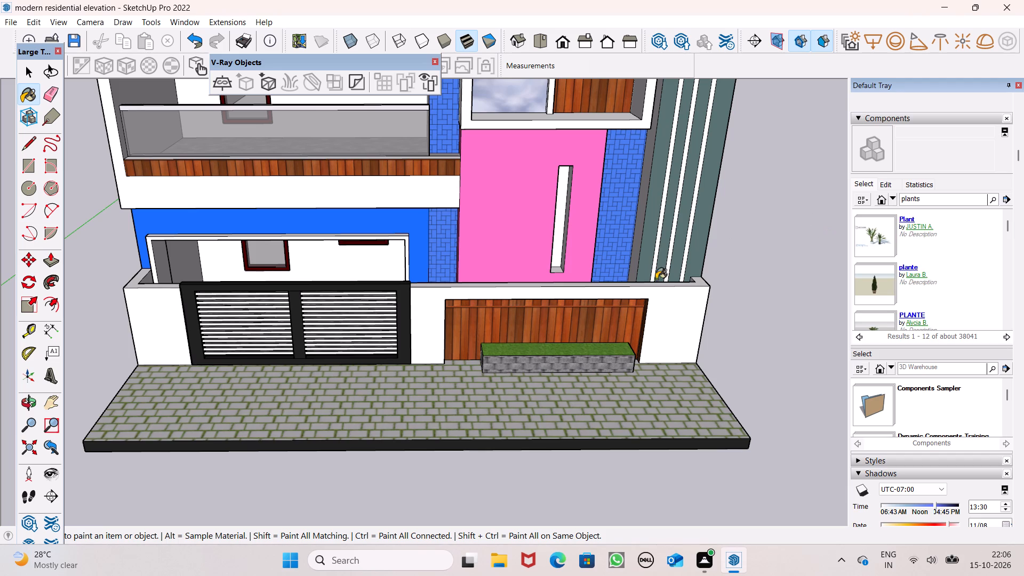
left_click(872, 283)
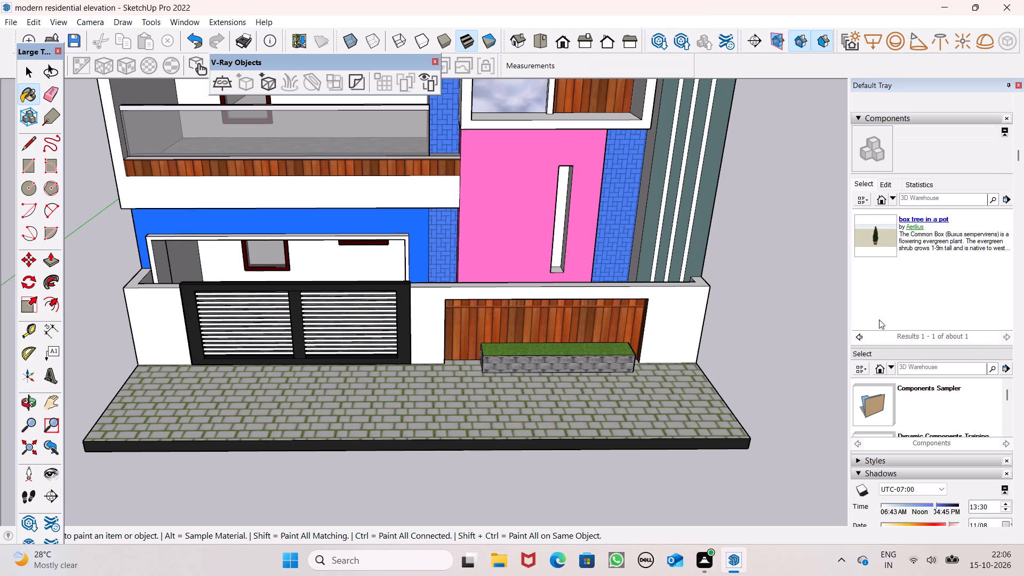
Import the "box tree in a pot" component and place it on the paving beside the planter's end farthest from the gate.
left_click(875, 237)
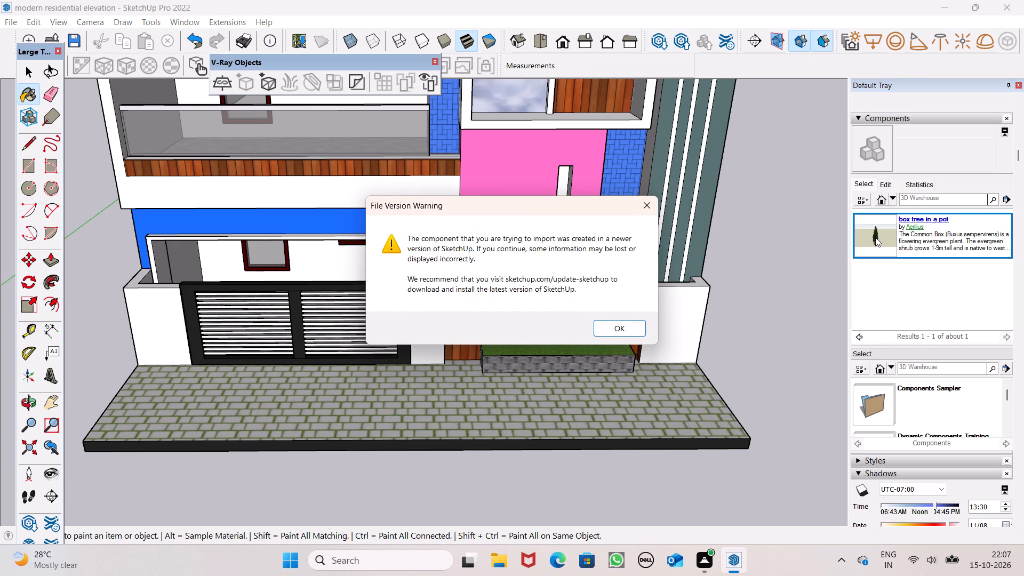
left_click(598, 322)
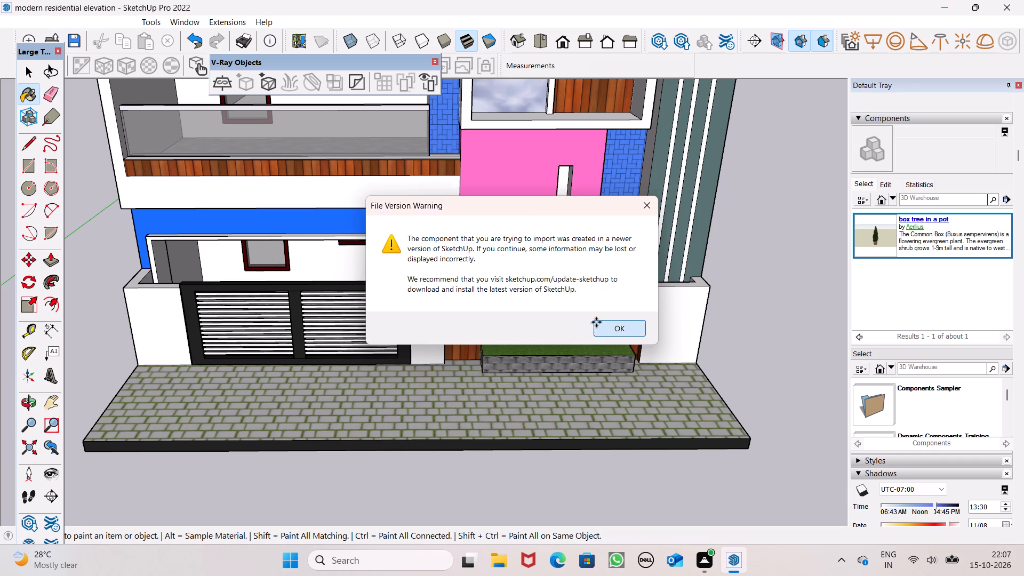
scroll(505, 356, "up", 6)
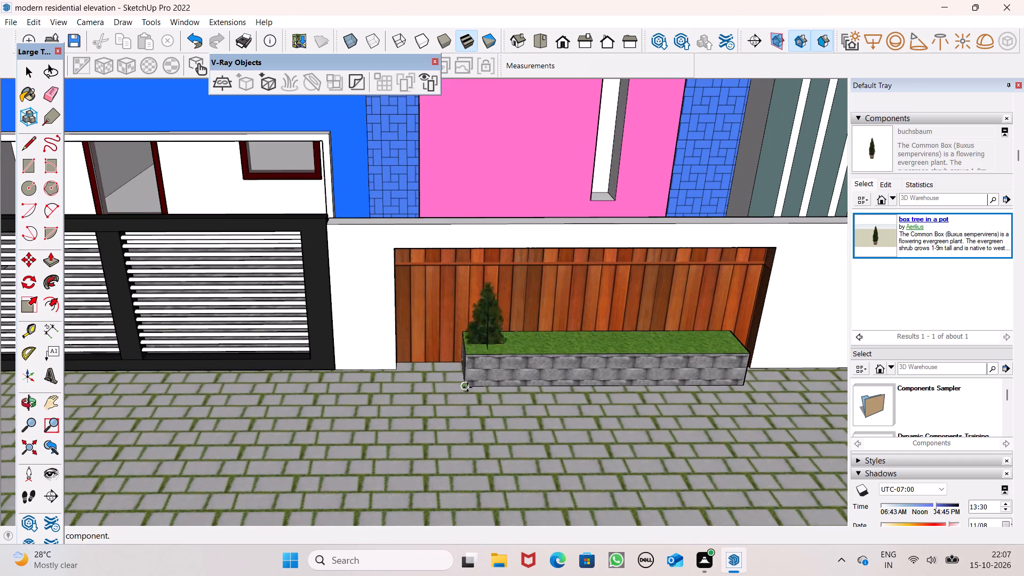
scroll(427, 407, "down", 5)
scroll(652, 413, "up", 6)
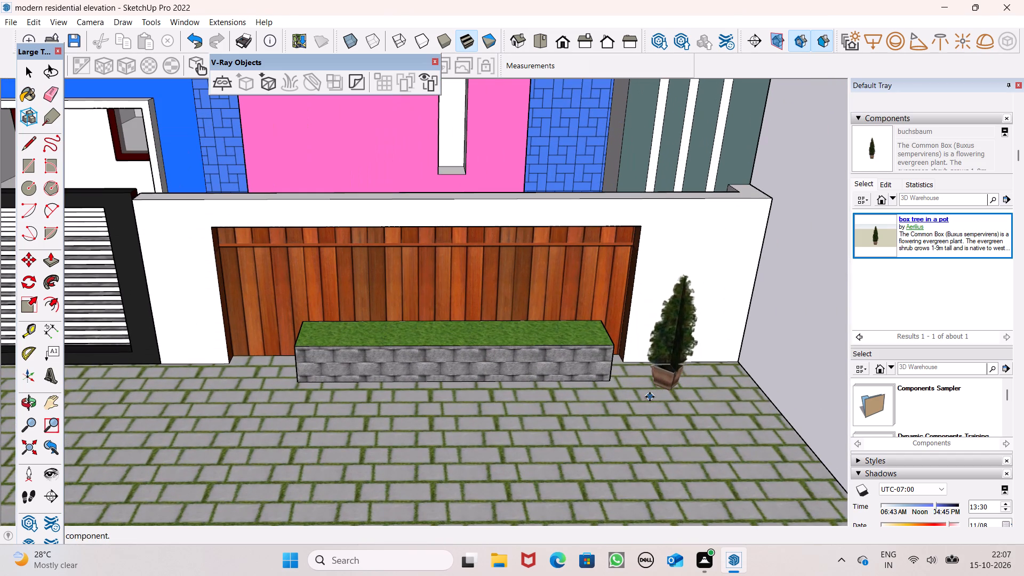
scroll(645, 396, "up", 5)
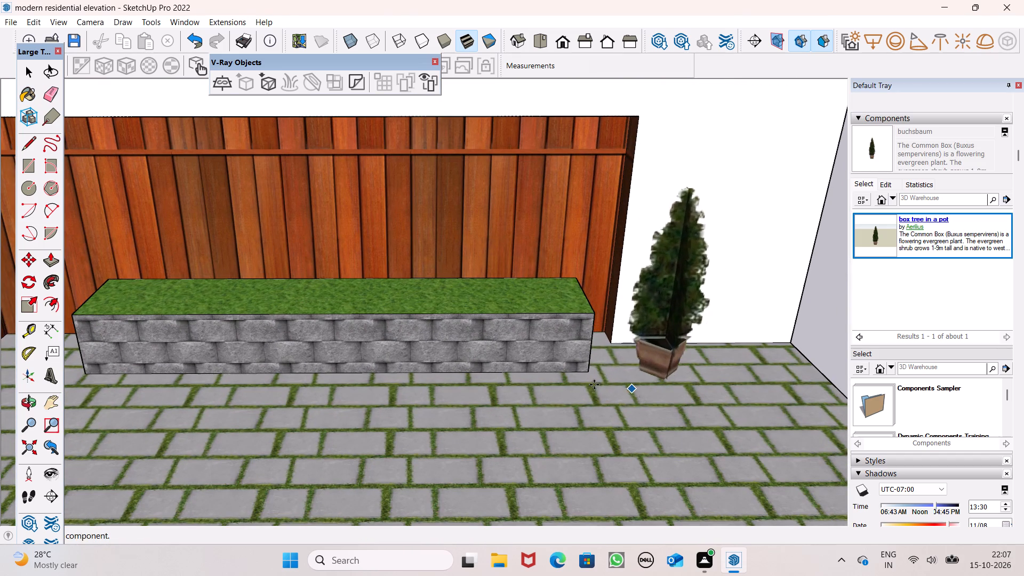
left_click(622, 383)
Copy the potted box tree about 35' along the boundary wall, onto the paving beside the gate's far side.
scroll(630, 401, "down", 2)
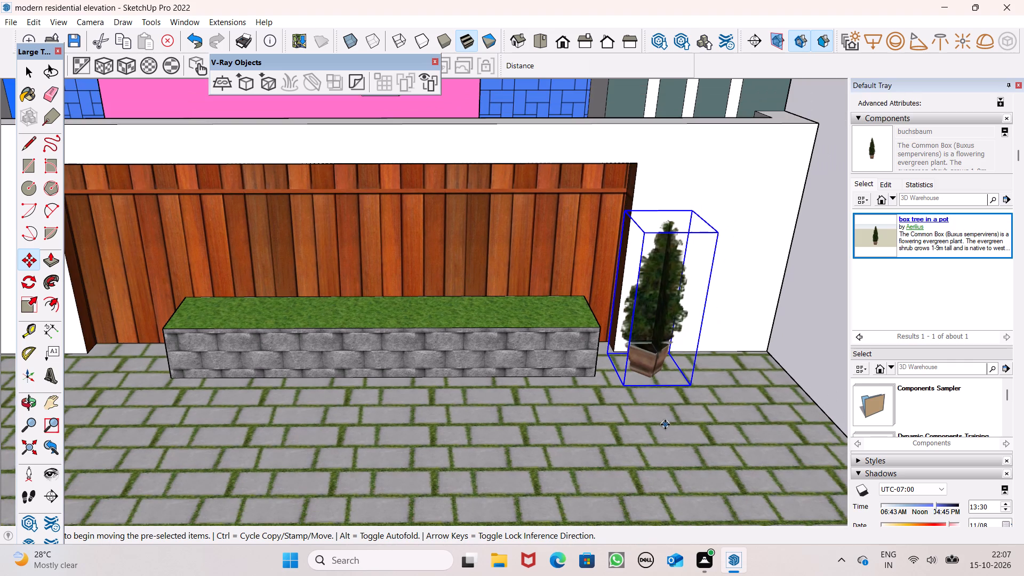
scroll(693, 378, "down", 8)
scroll(562, 342, "down", 4)
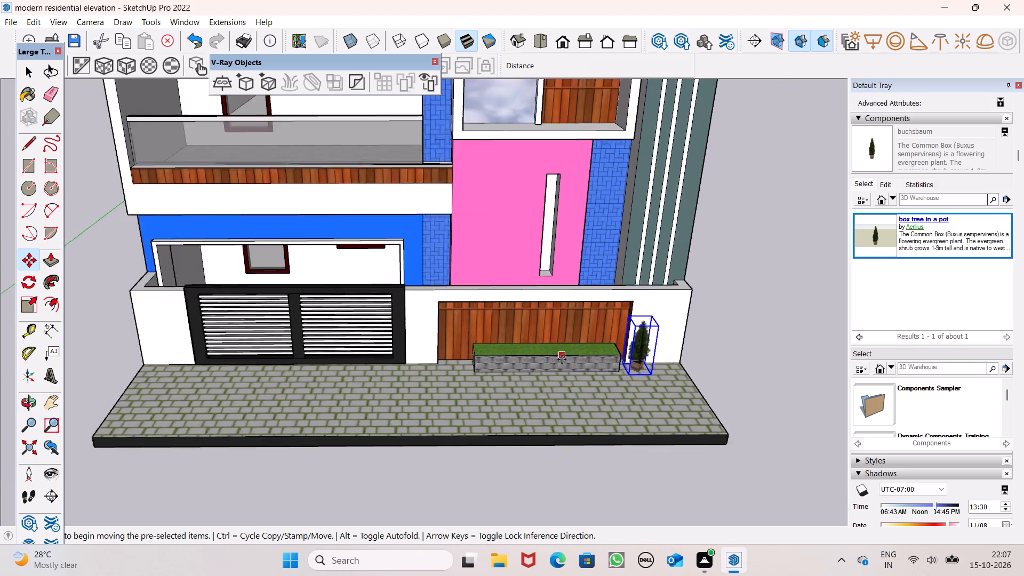
scroll(562, 359, "down", 2)
scroll(598, 348, "up", 1)
key("m")
key("Return")
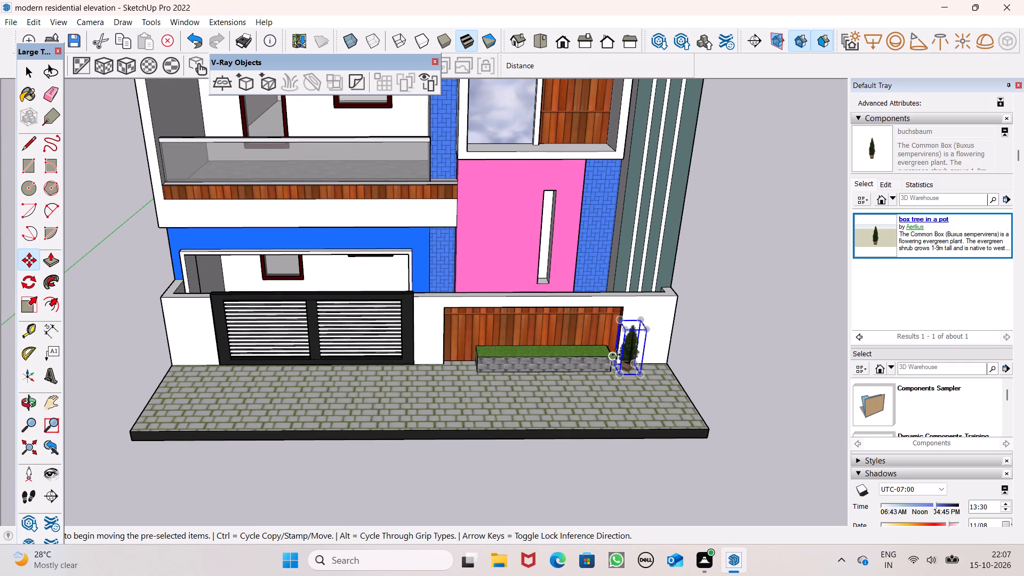
left_click_drag(642, 375, 521, 376)
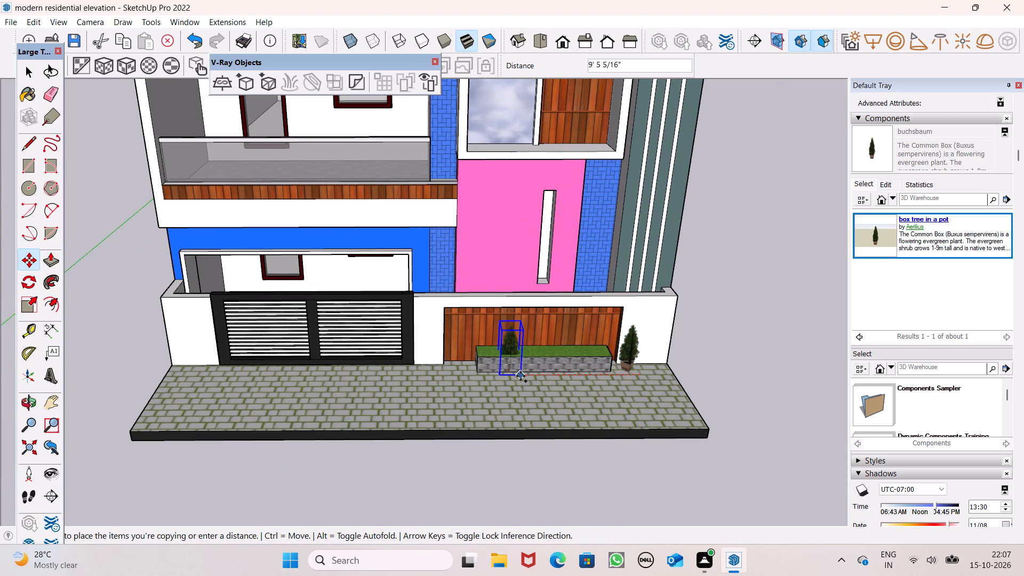
left_click_drag(521, 376, 193, 374)
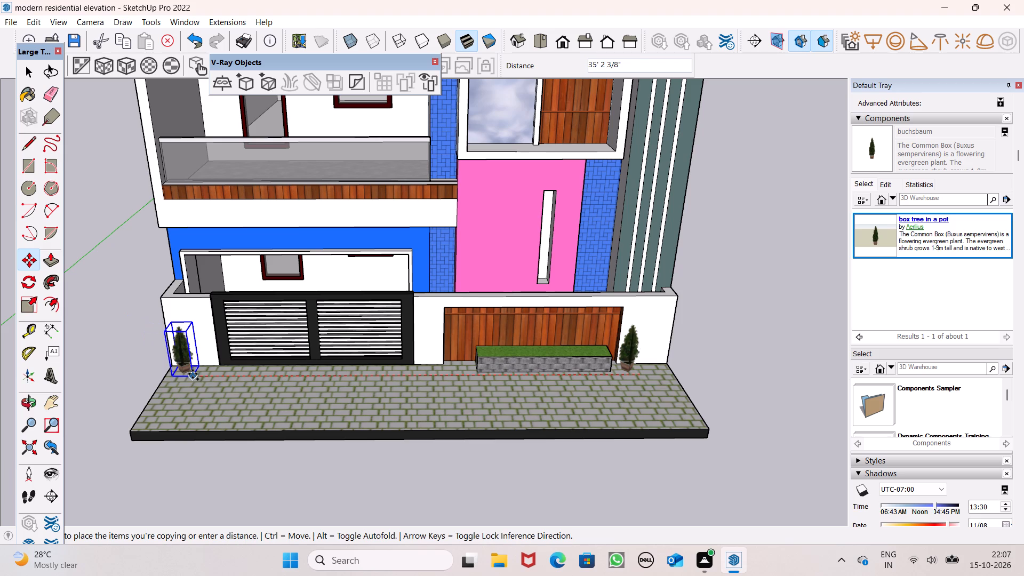
left_click_drag(193, 374, 198, 373)
scroll(138, 371, "up", 8)
middle_click_drag(250, 425, 366, 399)
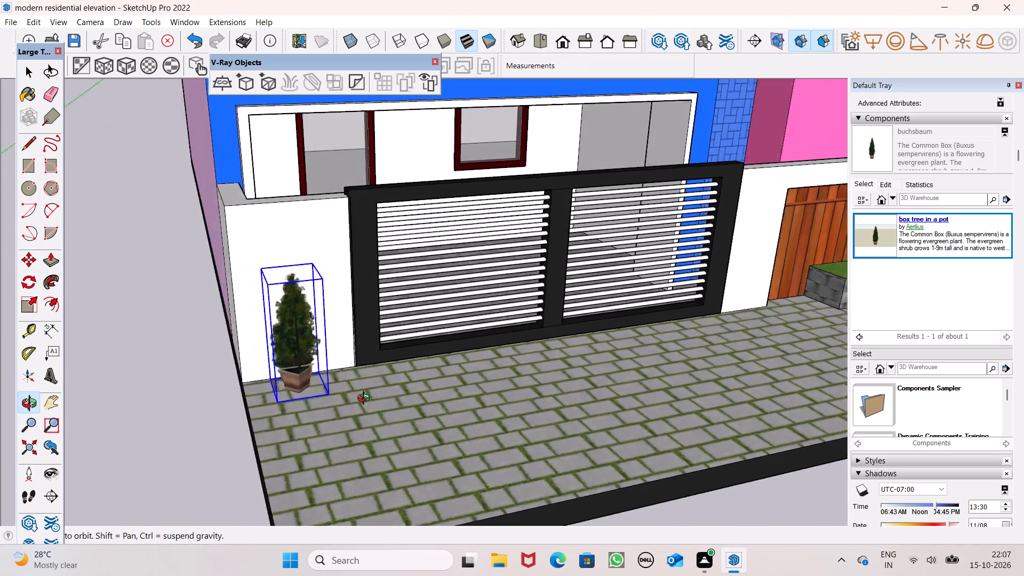
middle_click_drag(366, 399, 430, 369)
key("space")
left_click(269, 414)
scroll(226, 387, "down", 6)
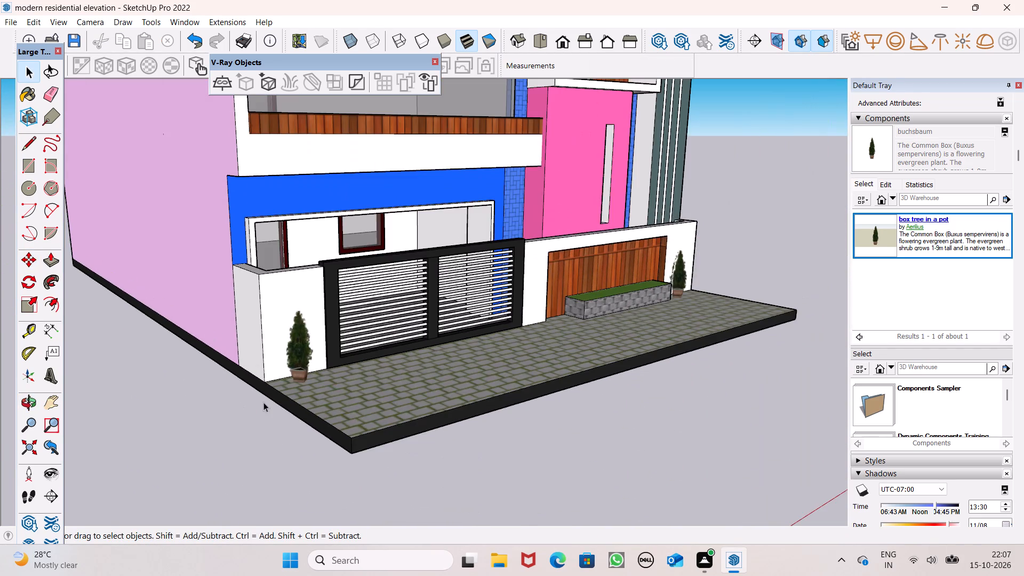
scroll(462, 403, "down", 6)
middle_click_drag(627, 435, 506, 468)
scroll(503, 407, "down", 2)
middle_click_drag(690, 396, 629, 421)
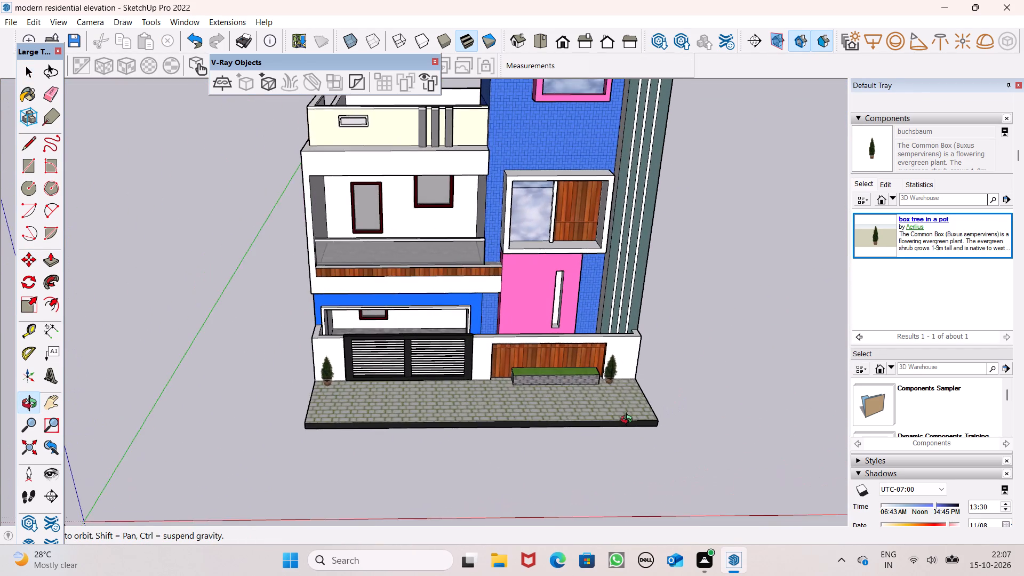
middle_click_drag(629, 421, 698, 388)
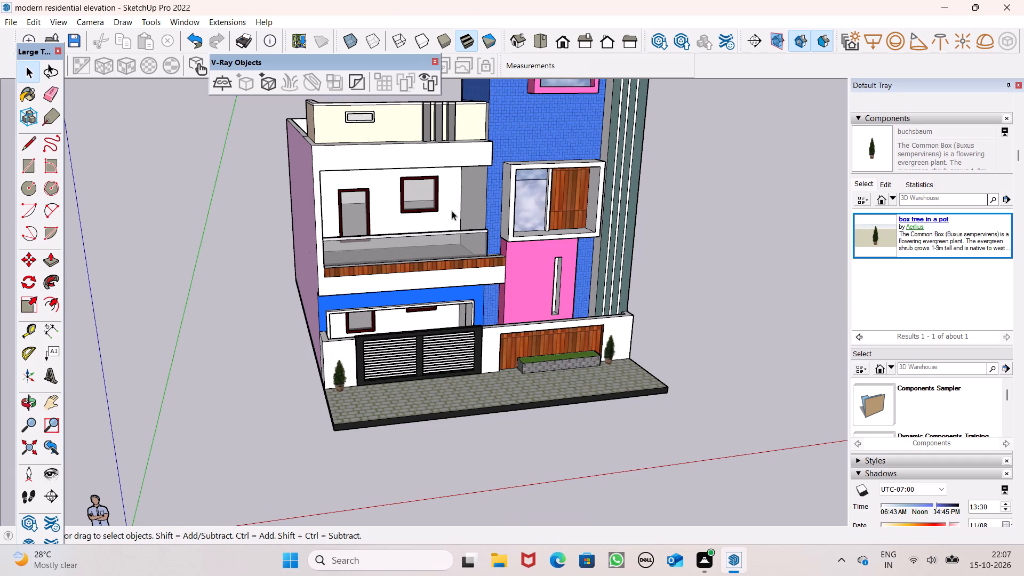
Search the 3D Warehouse components for "plants" and open a potted plant result.
left_click(916, 199)
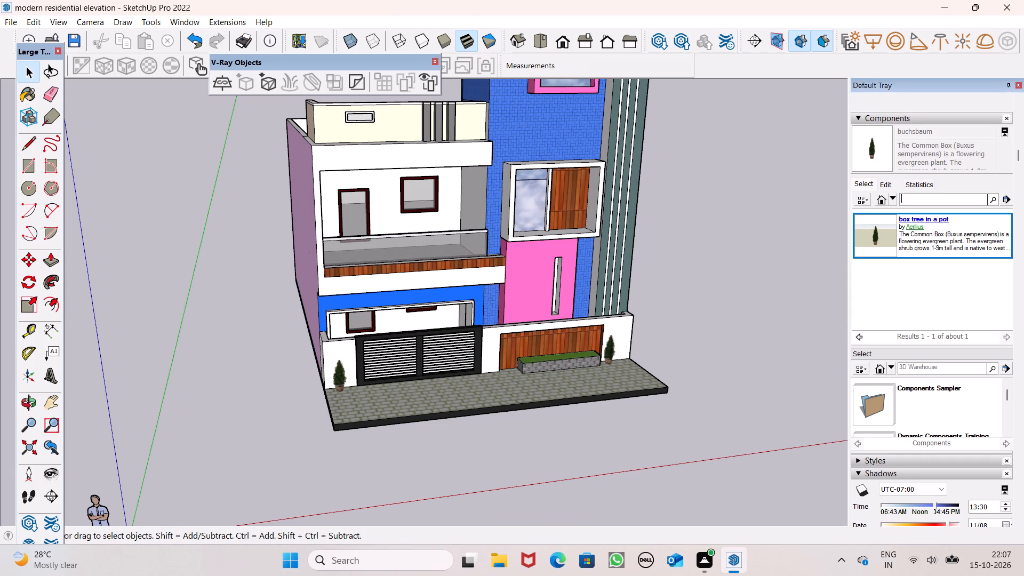
type("plants")
key("Return")
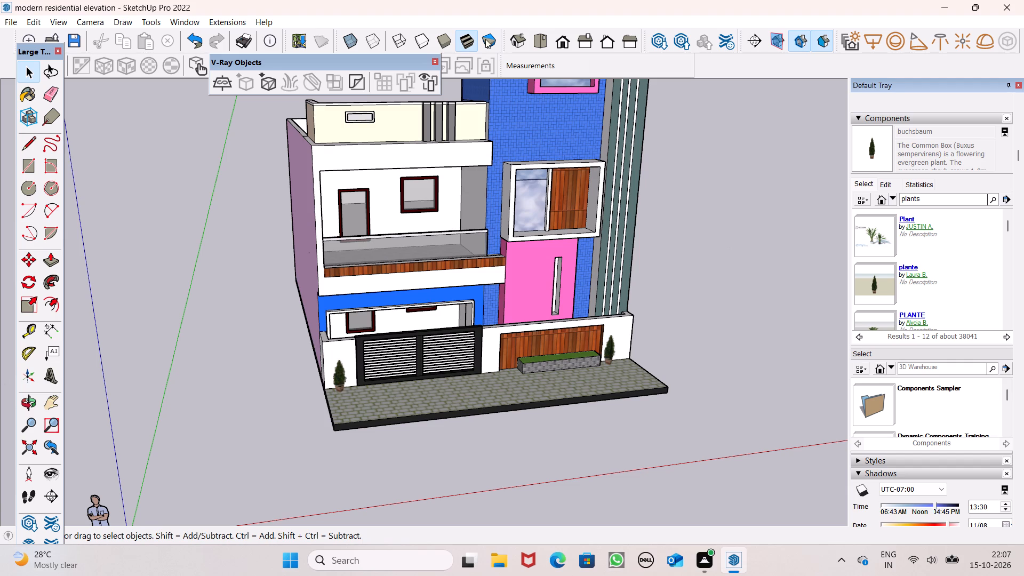
scroll(901, 284, "down", 2)
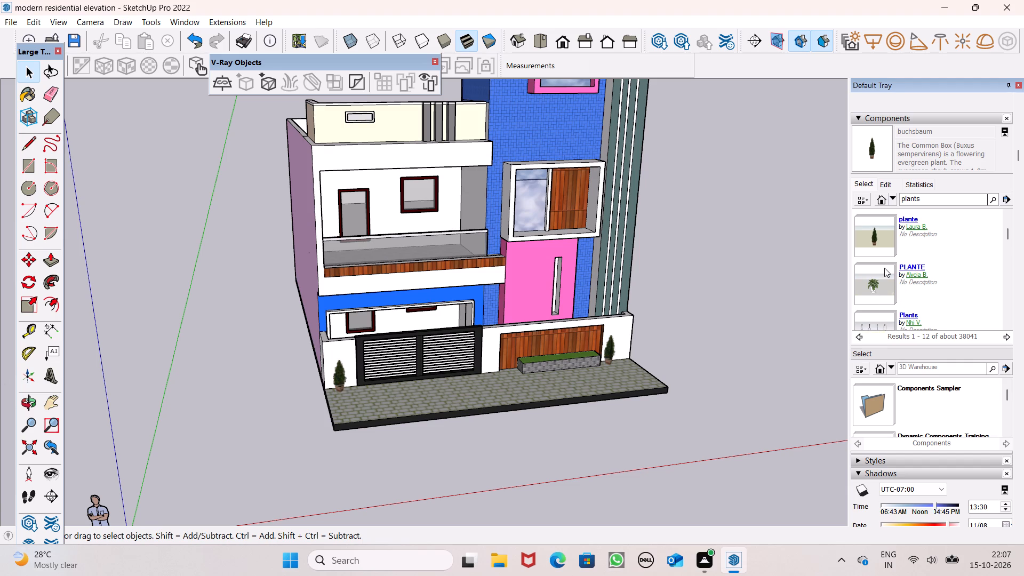
left_click(871, 242)
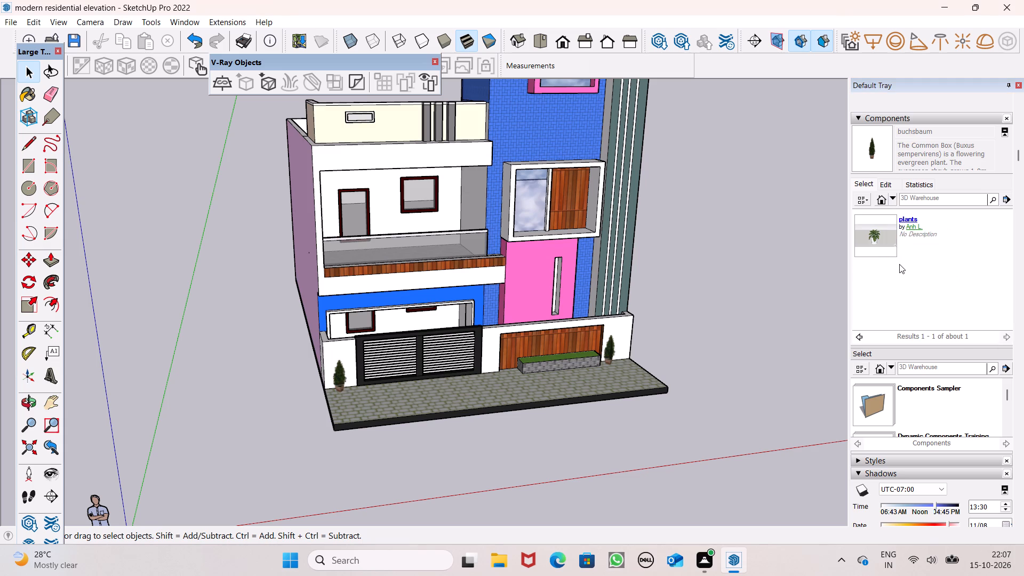
Import the "plants" component and place it on the planter's grass top near the gate end.
left_click(873, 238)
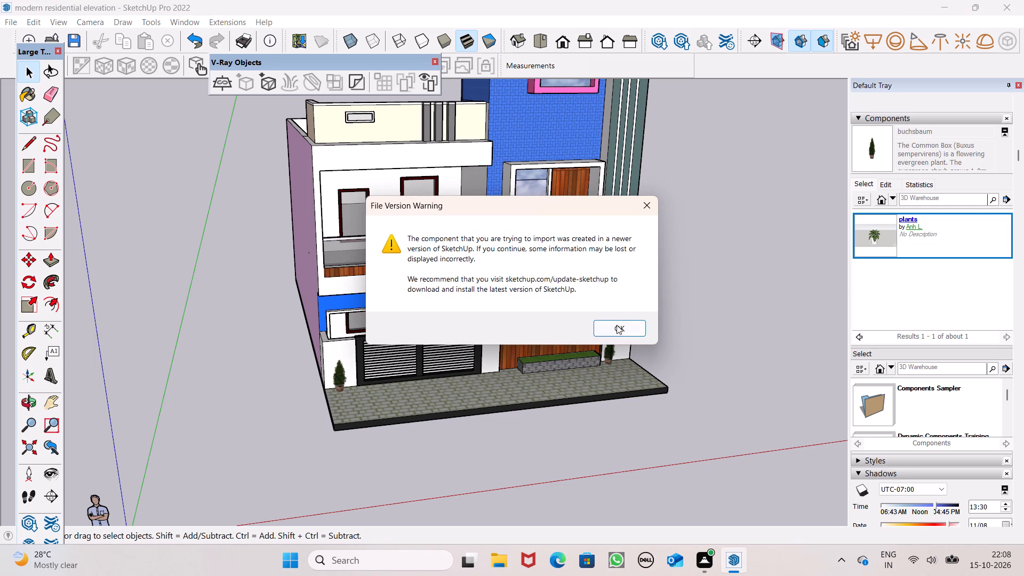
left_click(617, 325)
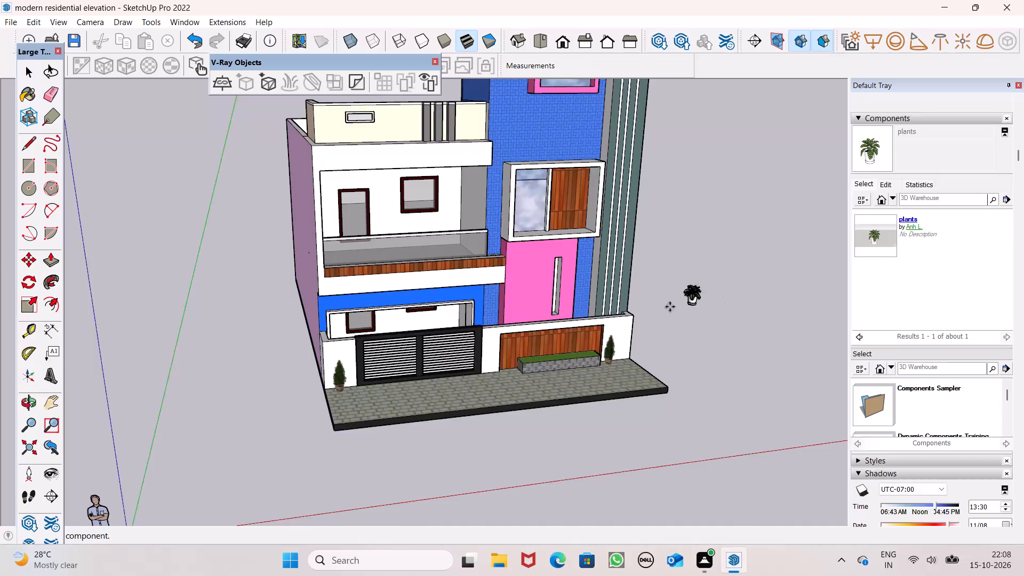
scroll(547, 347, "up", 14)
middle_click_drag(555, 367, 486, 402)
scroll(486, 402, "up", 1)
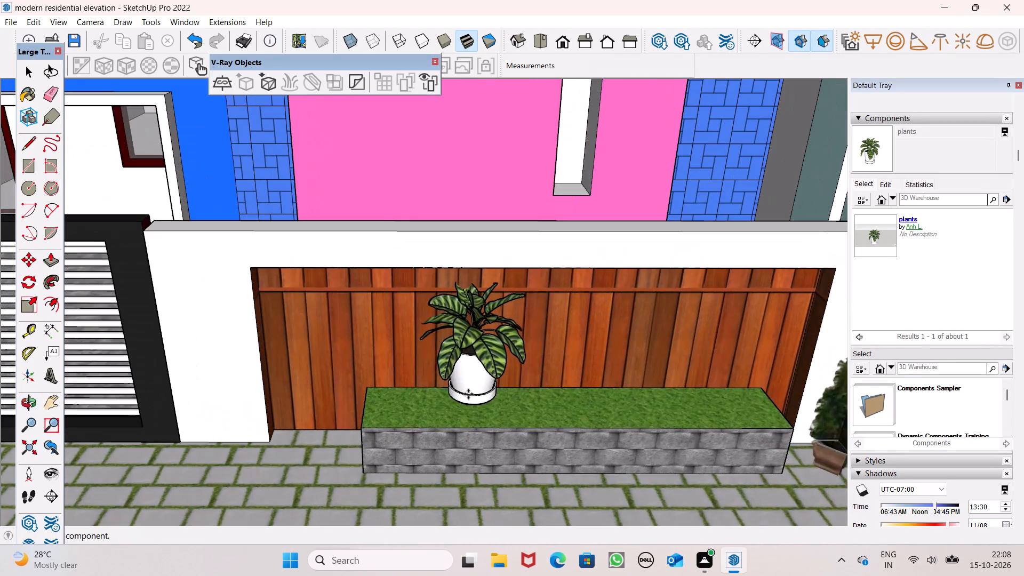
scroll(457, 402, "up", 4)
left_click(449, 425)
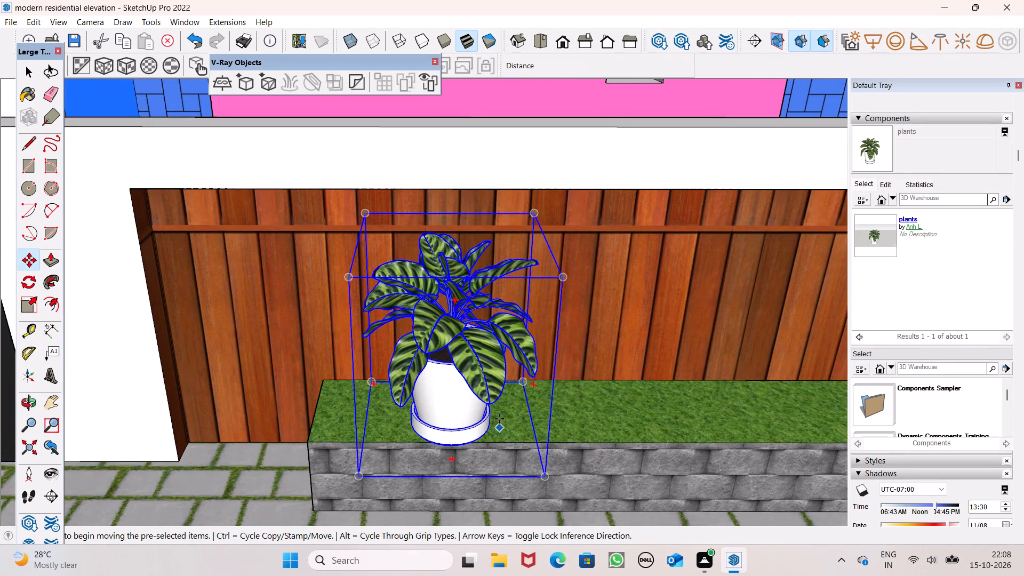
scroll(430, 350, "down", 6)
scroll(503, 353, "down", 5)
key("space")
Scale the potted plant to about 0.90 in height and 0.89 in width along the wall, and reduce its height slightly once more.
middle_click_drag(553, 370, 486, 386)
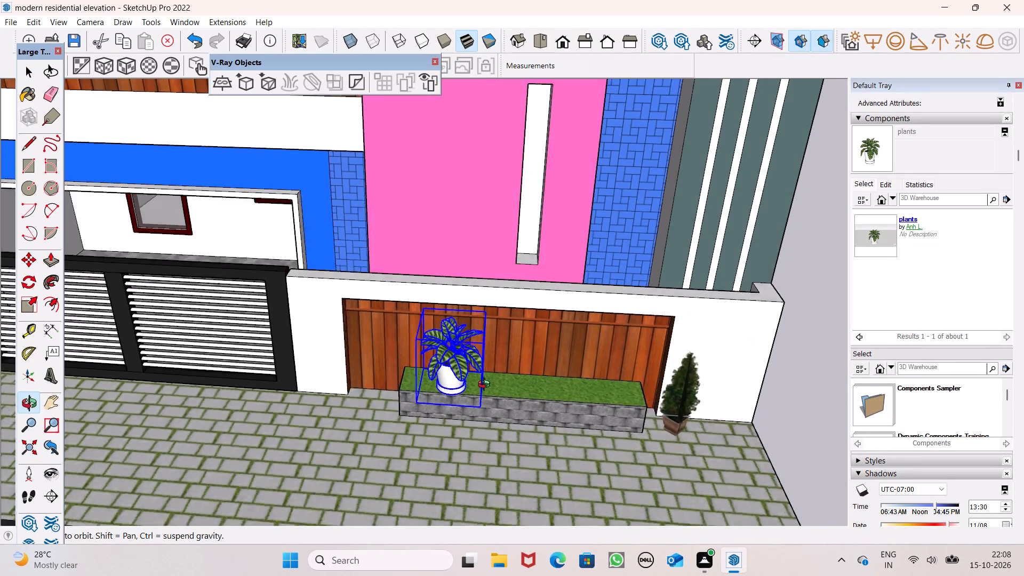
middle_click_drag(486, 386, 320, 298)
scroll(366, 311, "up", 5)
scroll(382, 352, "down", 2)
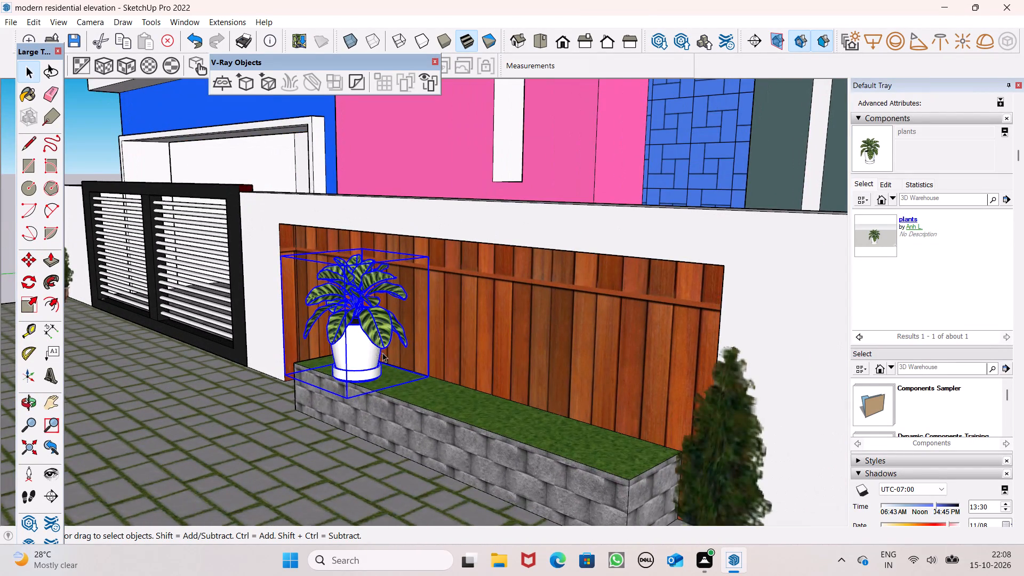
scroll(378, 358, "up", 3)
scroll(379, 356, "down", 3)
middle_click_drag(420, 384, 441, 380)
middle_click_drag(457, 365, 644, 369)
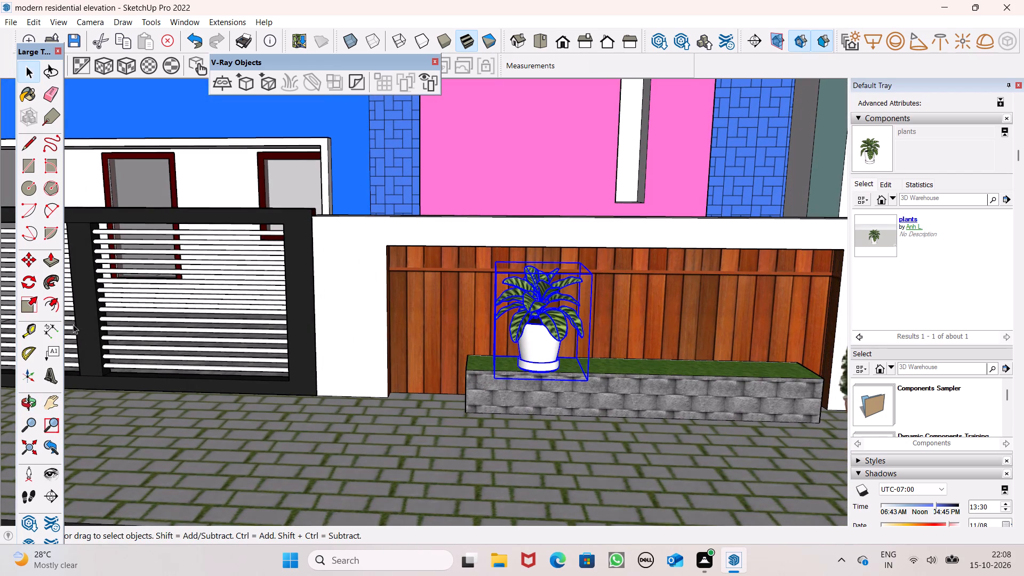
left_click(27, 309)
scroll(516, 283, "up", 4)
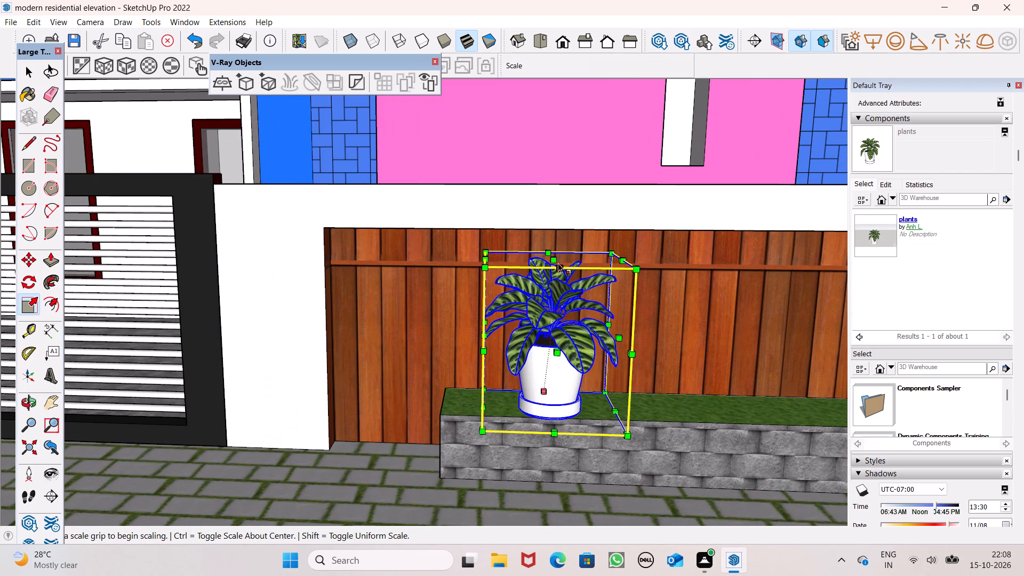
left_click_drag(554, 259, 557, 275)
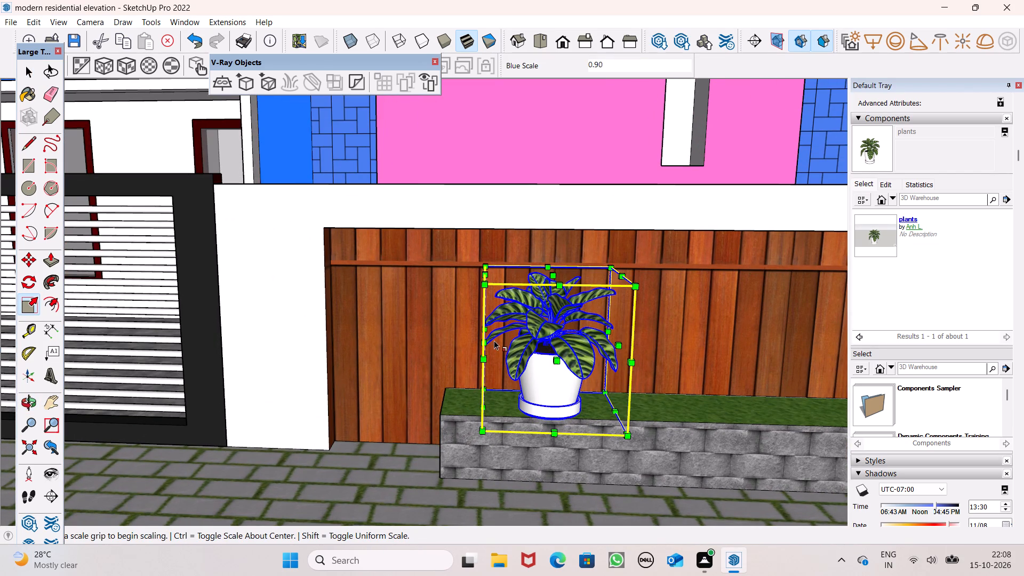
left_click_drag(486, 340, 499, 343)
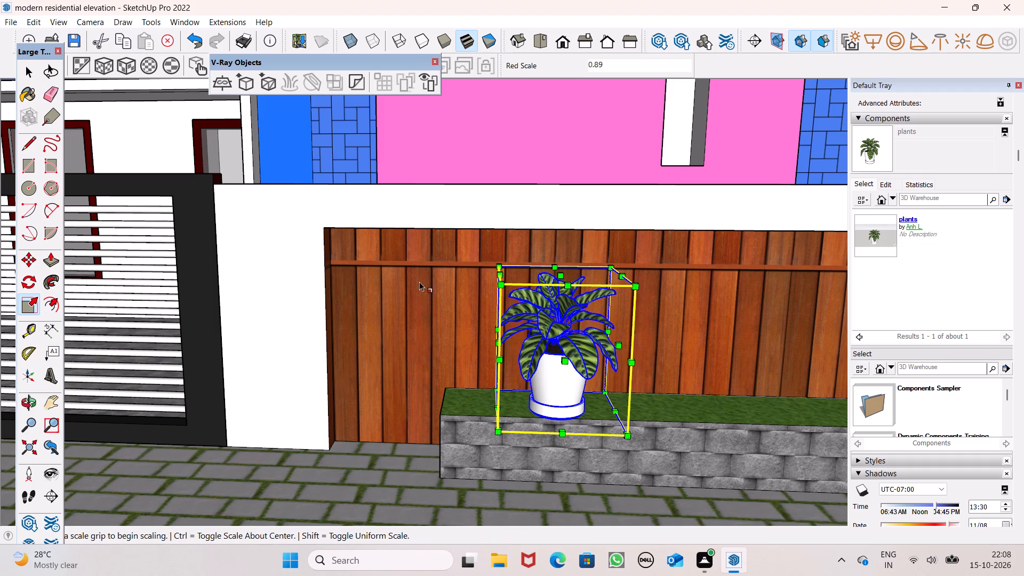
scroll(357, 255, "down", 5)
scroll(489, 259, "up", 4)
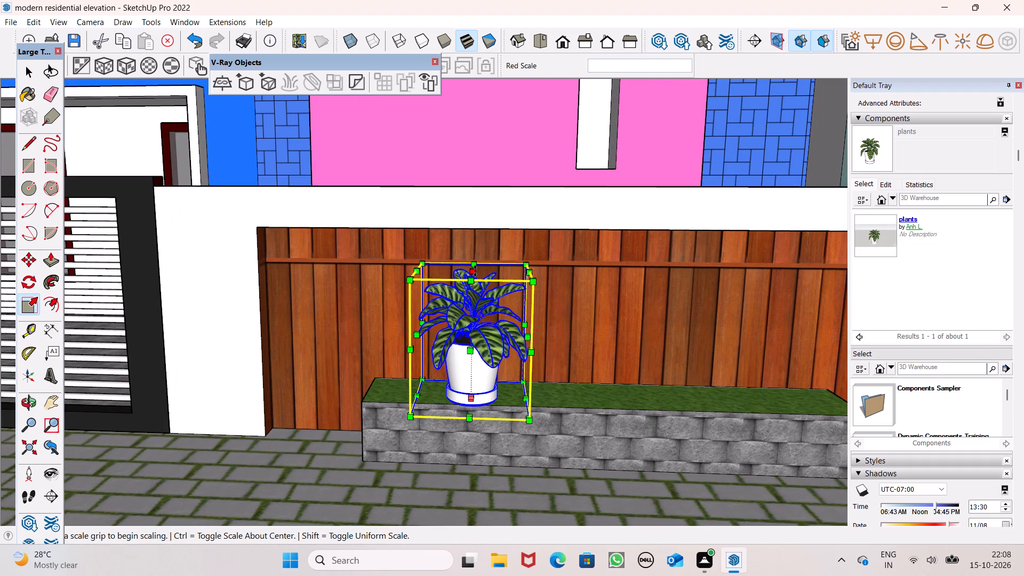
left_click_drag(475, 272, 476, 284)
scroll(450, 228, "down", 10)
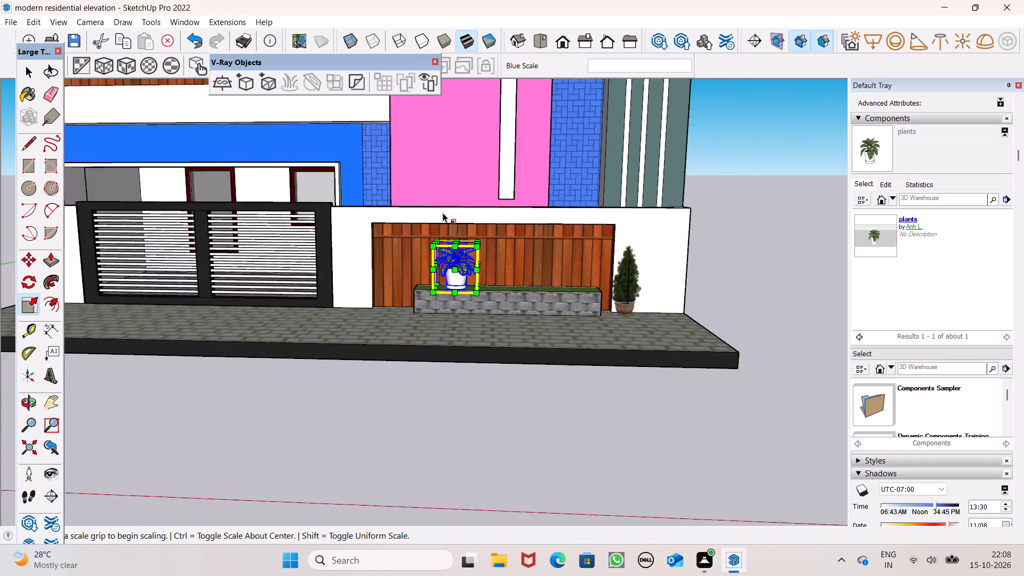
scroll(443, 213, "down", 2)
key("space")
left_click(701, 246)
Nudge the potted plant slightly along the planter and copy it about 1' 10" farther from the gate.
scroll(557, 233, "up", 4)
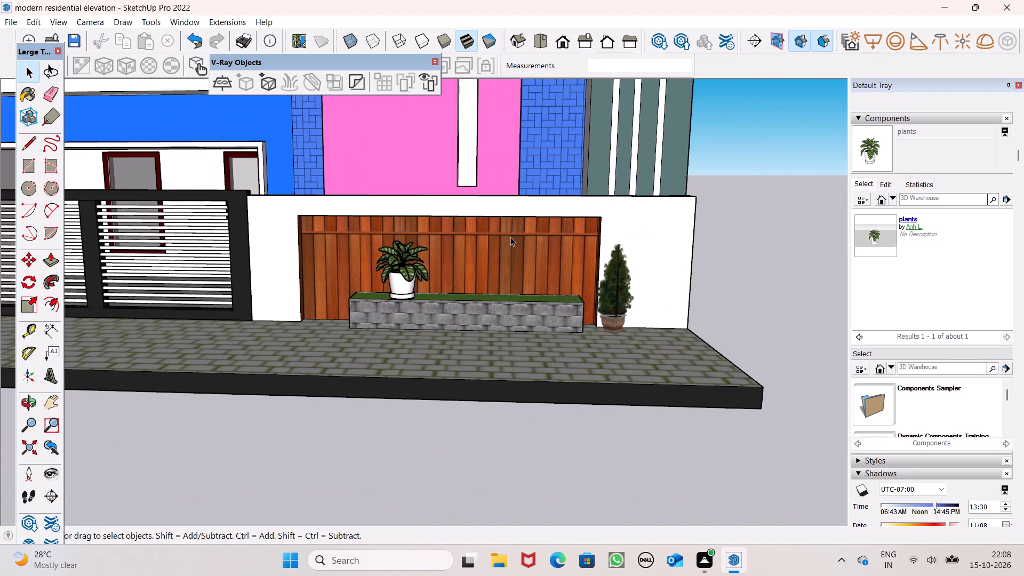
middle_click_drag(510, 240, 492, 293)
scroll(489, 291, "up", 5)
left_click(359, 309)
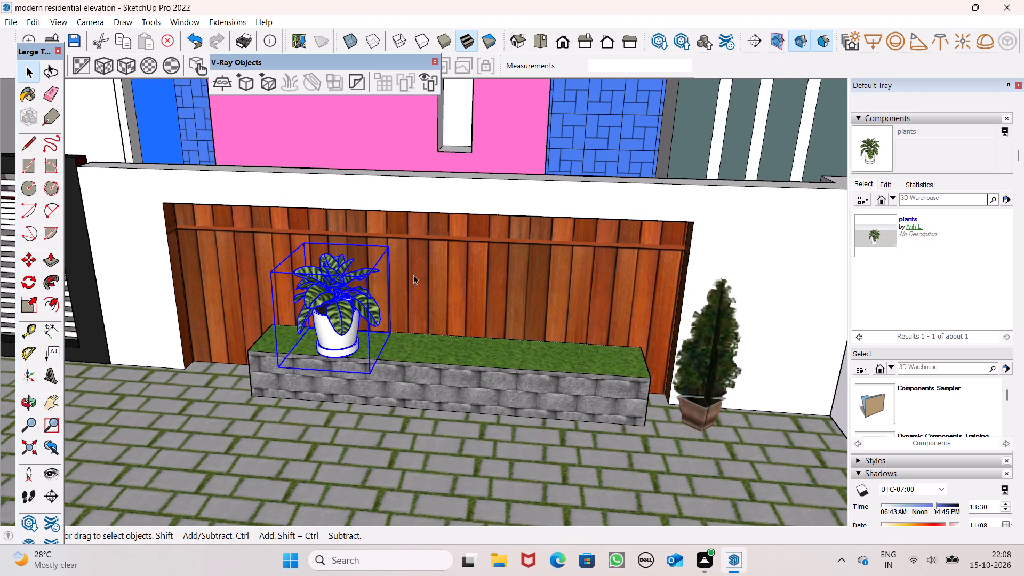
scroll(421, 277, "up", 2)
scroll(411, 302, "down", 2)
key("m")
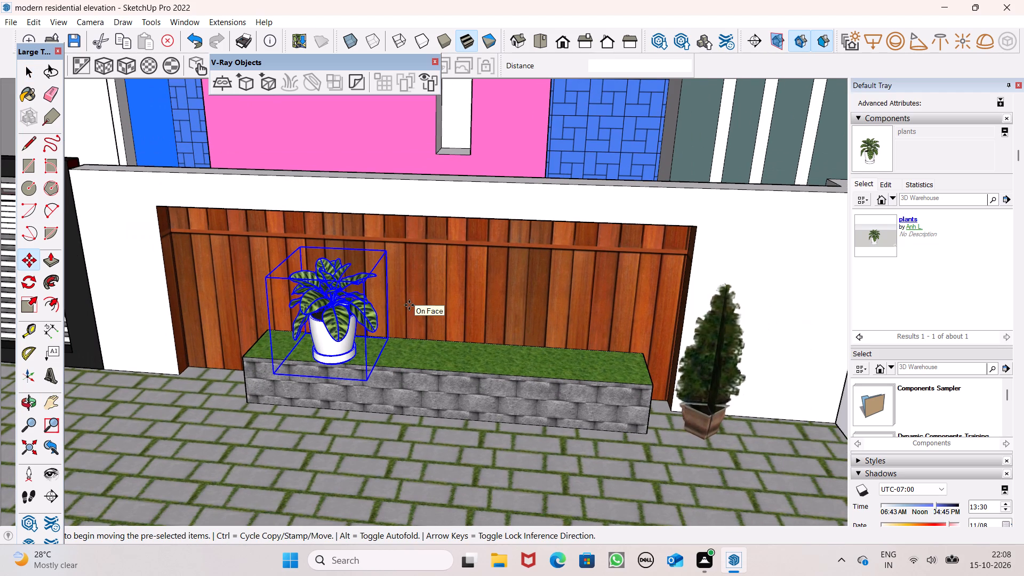
key("Return")
middle_click_drag(385, 392, 211, 422)
scroll(274, 343, "up", 5)
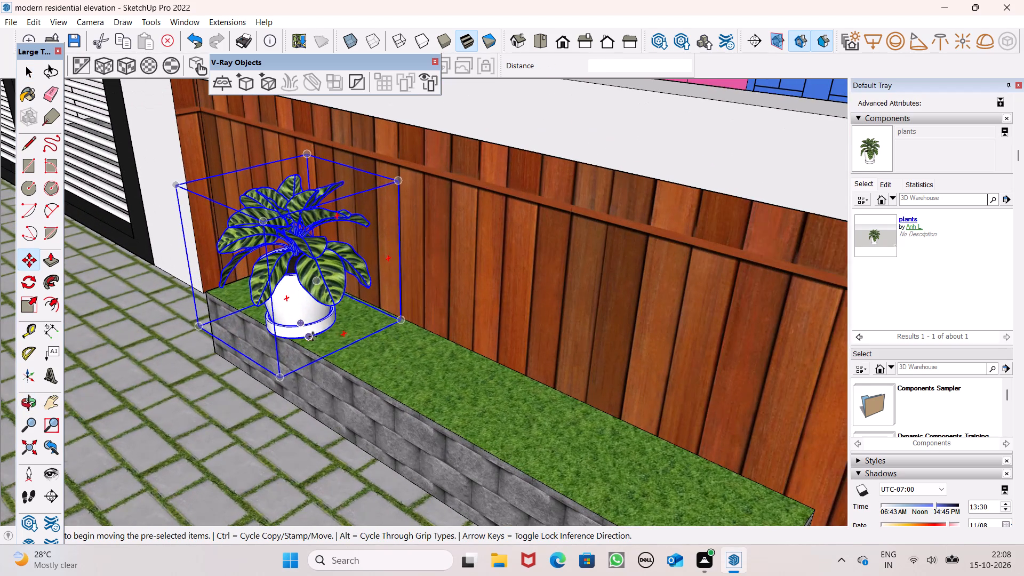
left_click_drag(399, 318, 405, 317)
left_click_drag(407, 318, 412, 318)
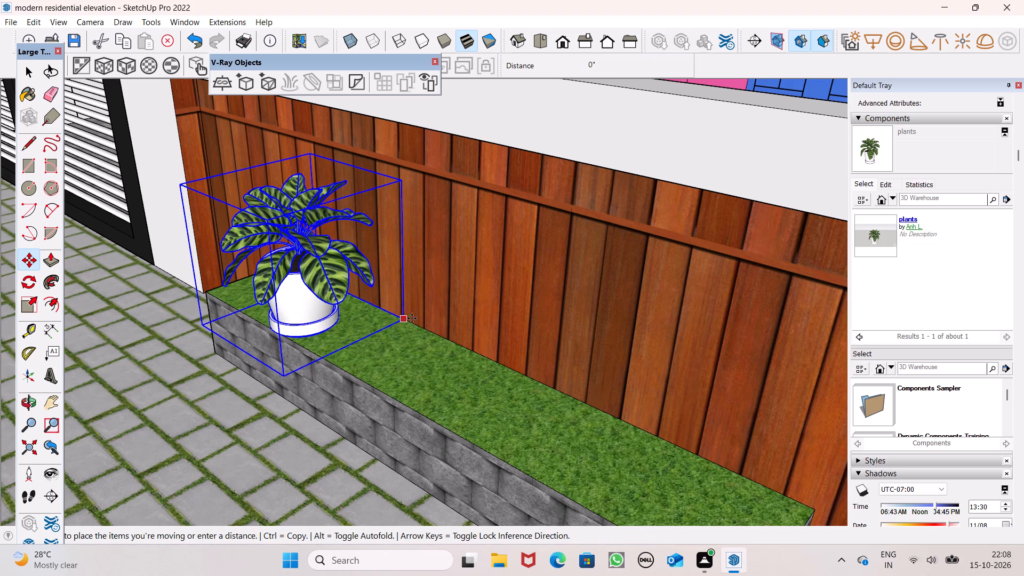
left_click_drag(412, 318, 484, 350)
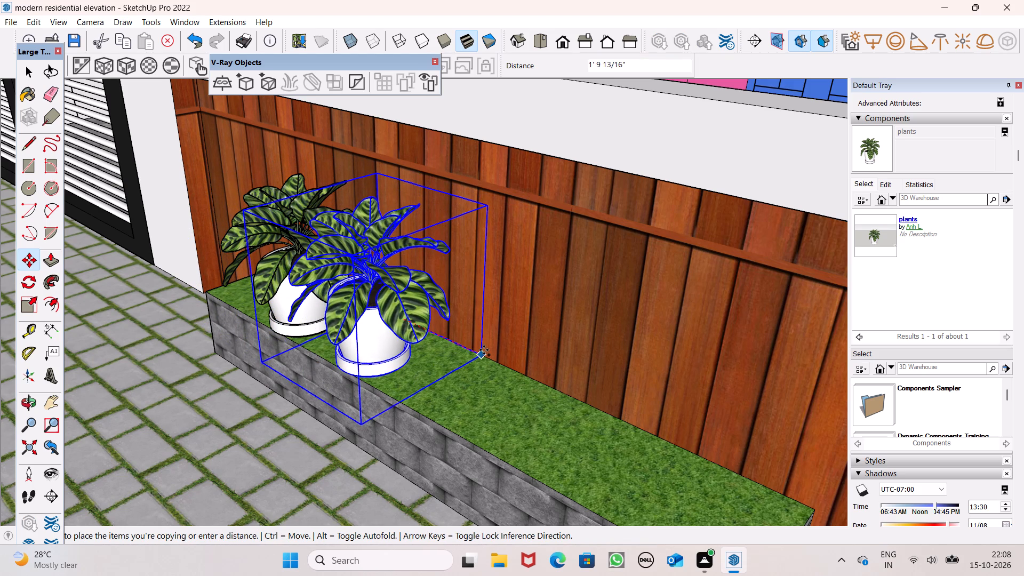
left_click_drag(484, 350, 484, 350)
scroll(487, 324, "down", 3)
Move the copied potted plant slightly farther along the planter, away from the first one.
middle_click_drag(476, 347, 669, 306)
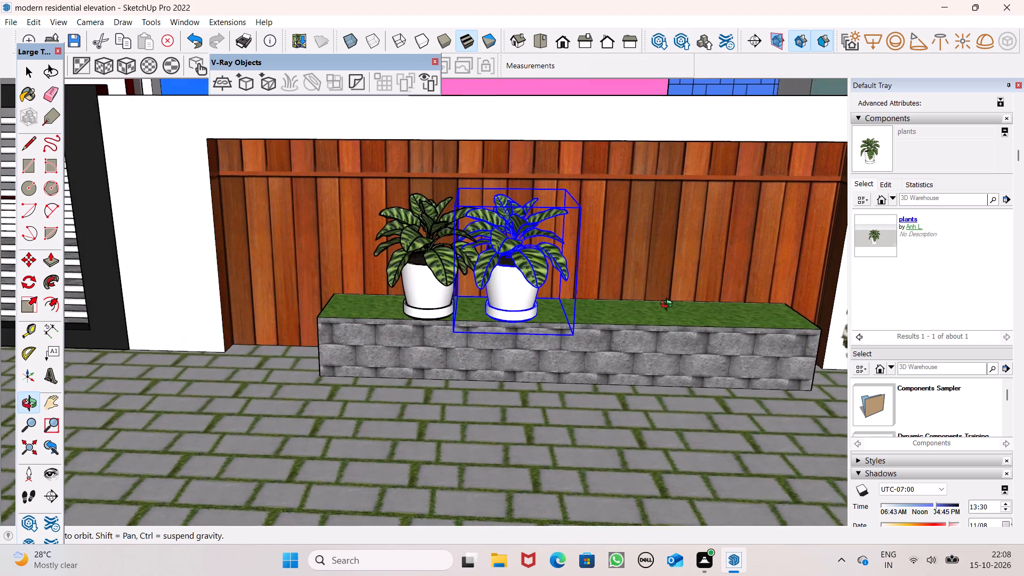
middle_click_drag(669, 306, 450, 377)
scroll(449, 373, "up", 4)
left_click_drag(471, 362, 487, 368)
scroll(484, 318, "down", 6)
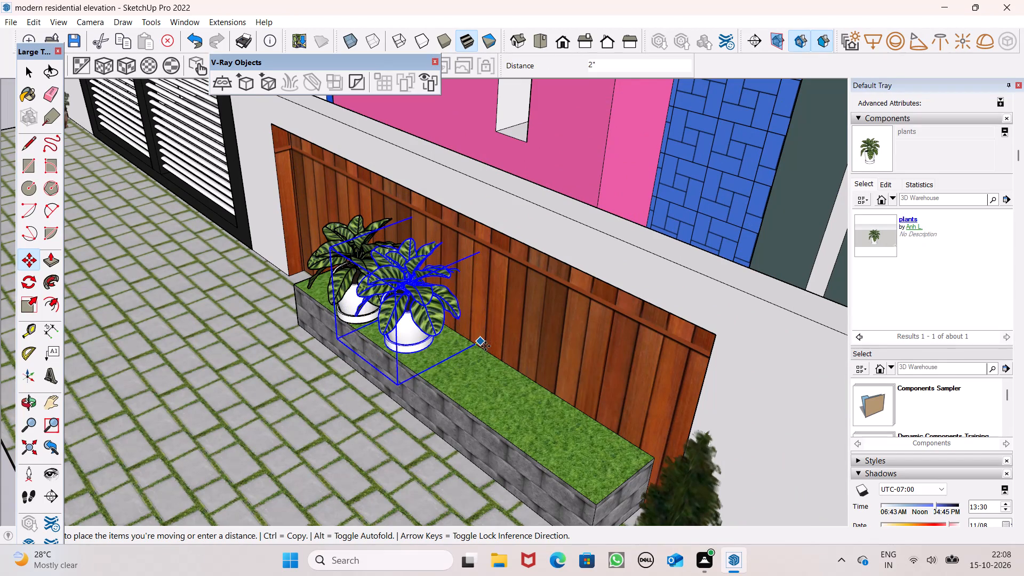
left_click(481, 353)
middle_click_drag(481, 378, 629, 248)
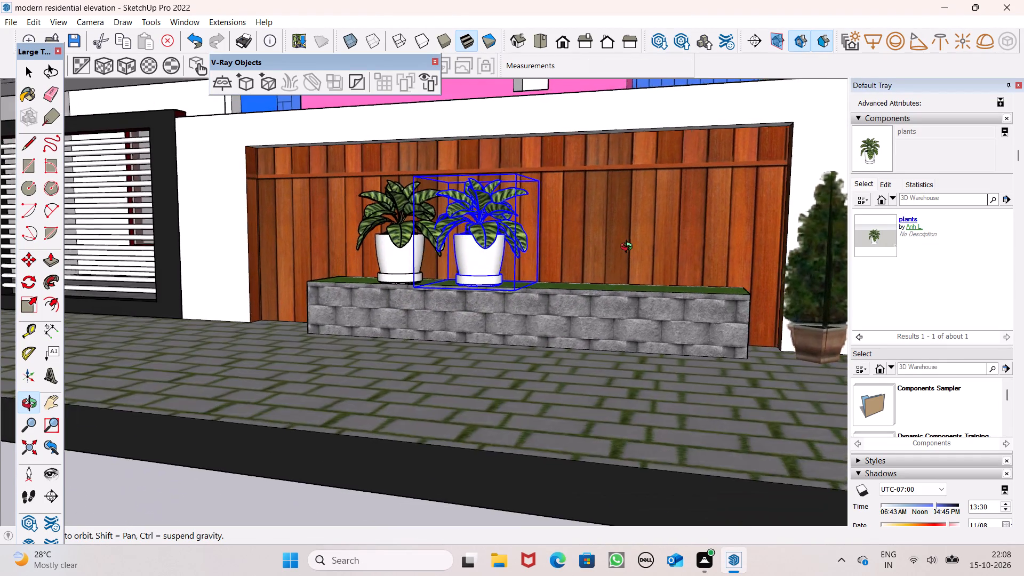
Copy the second potted plant about 2' 3" farther along the planter's grass top, away from the gate.
middle_click_drag(629, 248, 427, 379)
scroll(428, 379, "up", 3)
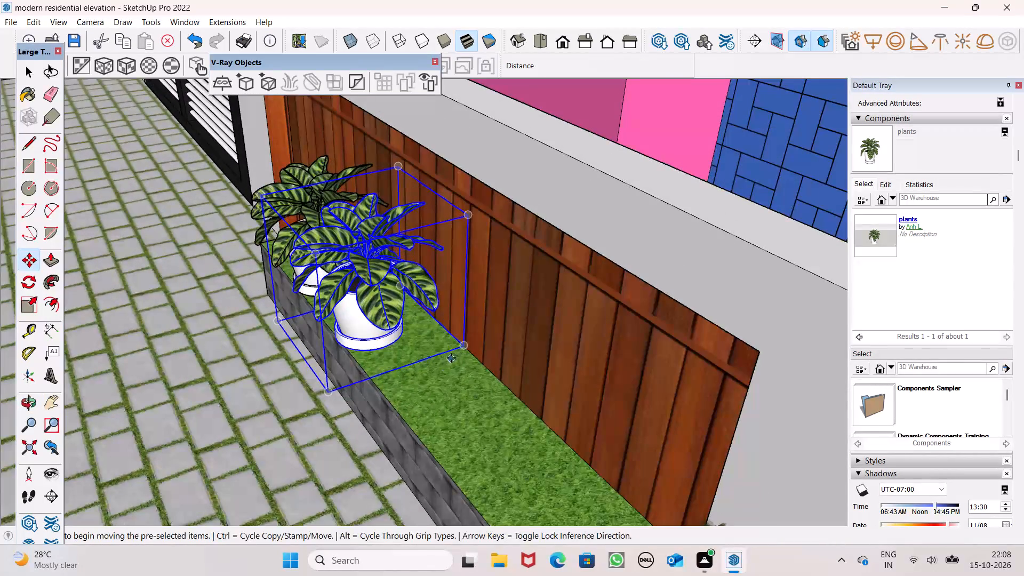
left_click_drag(465, 349, 471, 357)
scroll(435, 296, "down", 5)
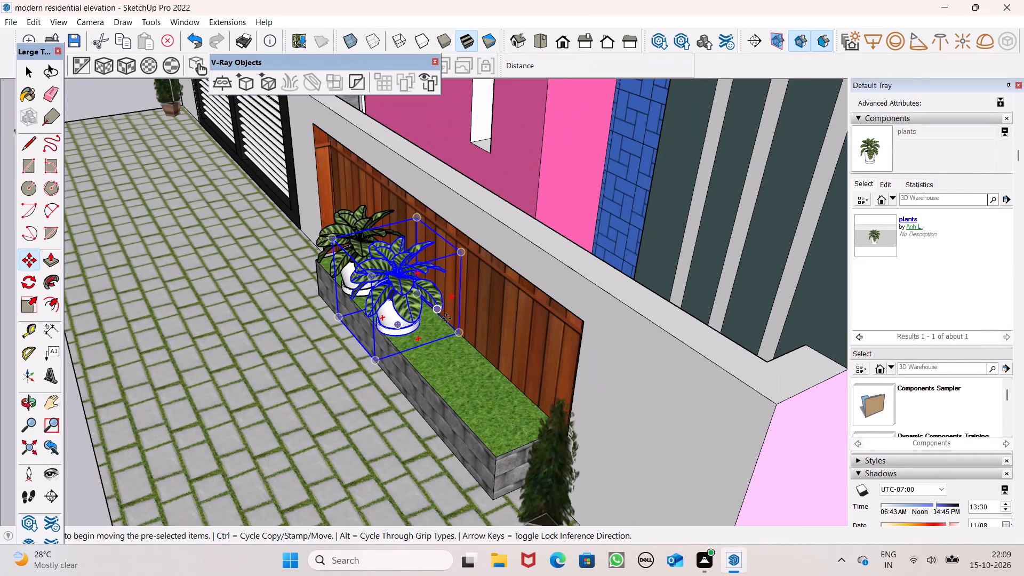
left_click_drag(461, 331, 476, 348)
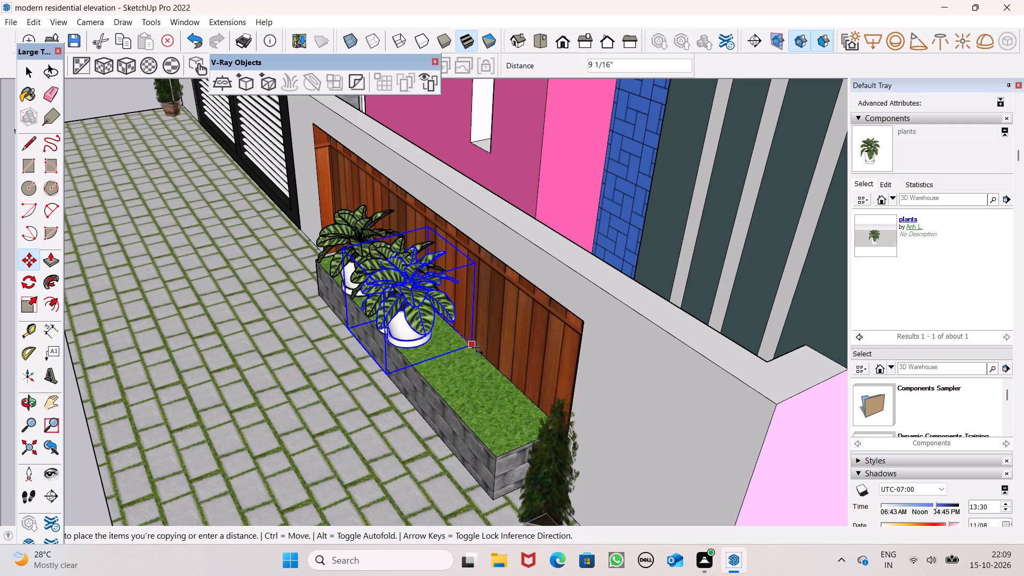
left_click_drag(476, 348, 493, 379)
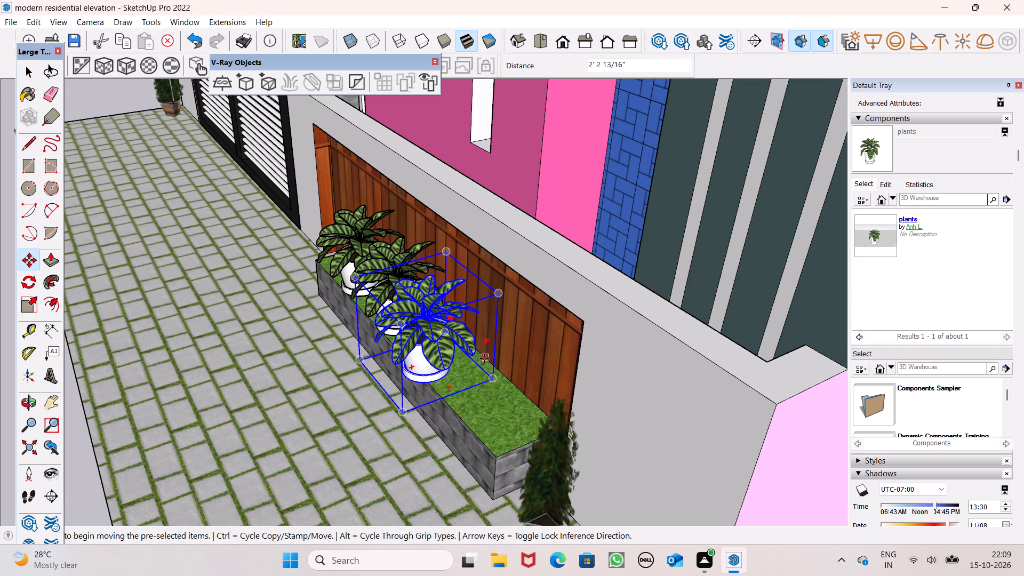
Nudge the third potted plant slightly to adjust its position on the planter's grass top.
scroll(484, 358, "down", 2)
scroll(489, 371, "up", 6)
left_click_drag(492, 377, 493, 377)
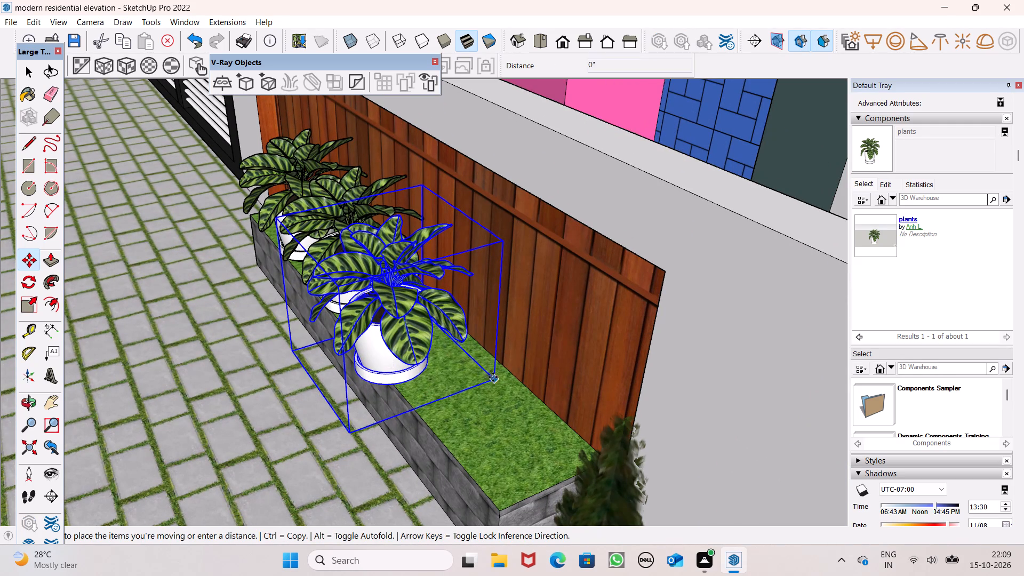
left_click_drag(493, 377, 506, 369)
scroll(500, 309, "down", 7)
middle_click_drag(495, 333, 643, 286)
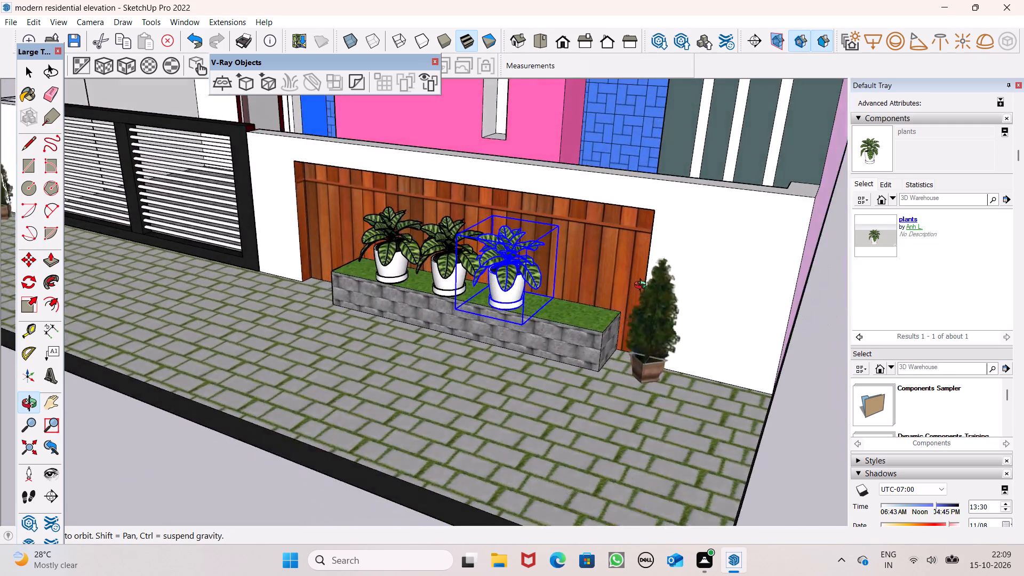
middle_click_drag(643, 286, 772, 254)
key("space")
scroll(588, 308, "down", 2)
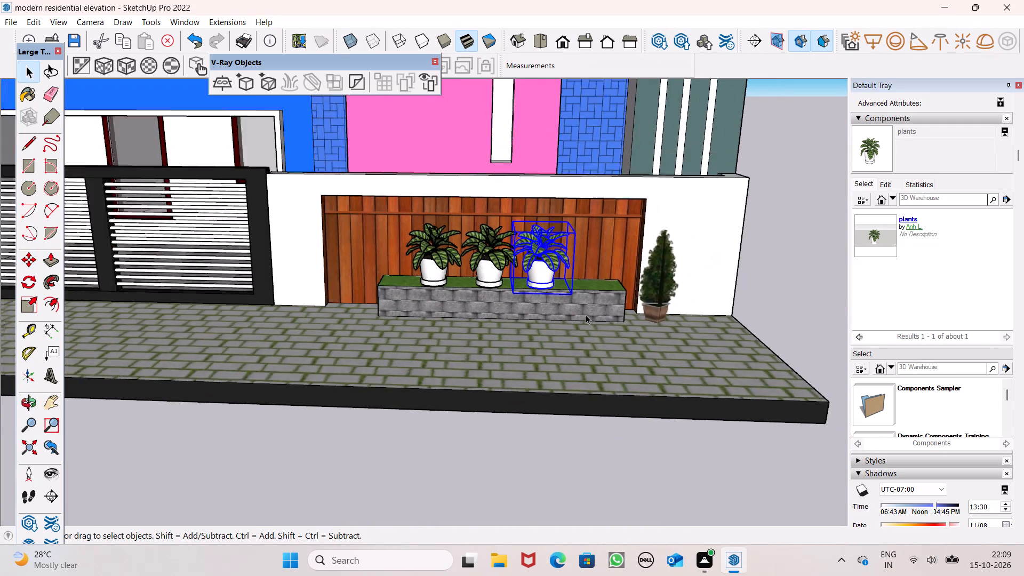
scroll(586, 315, "down", 4)
left_click(777, 281)
scroll(586, 274, "up", 5)
middle_click_drag(585, 279, 585, 280)
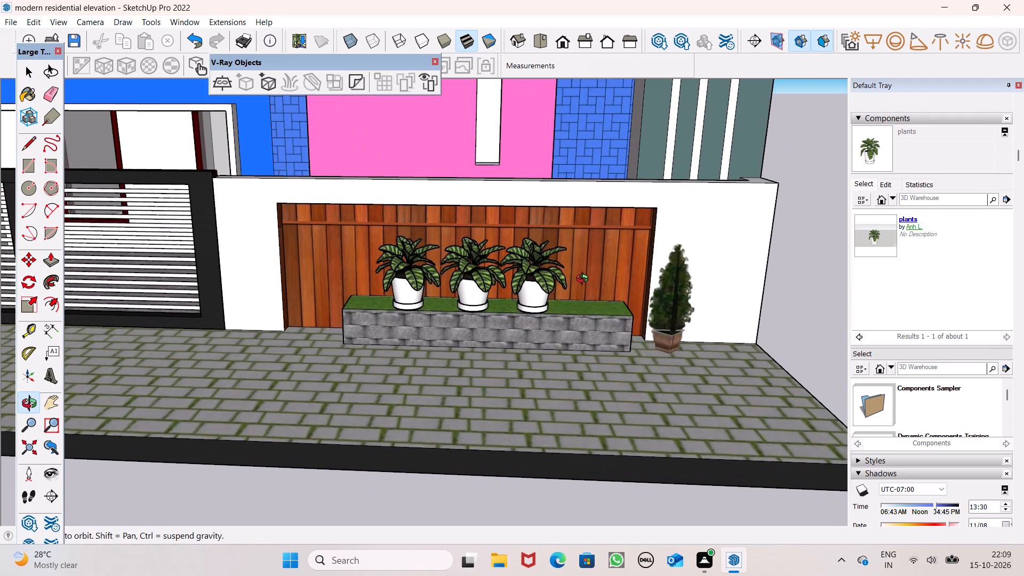
Move the third potted plant slightly farther from the second one along the planter to even out the spacing.
middle_click_drag(585, 280, 442, 335)
scroll(441, 334, "up", 6)
left_click(456, 346)
middle_click_drag(489, 349, 419, 367)
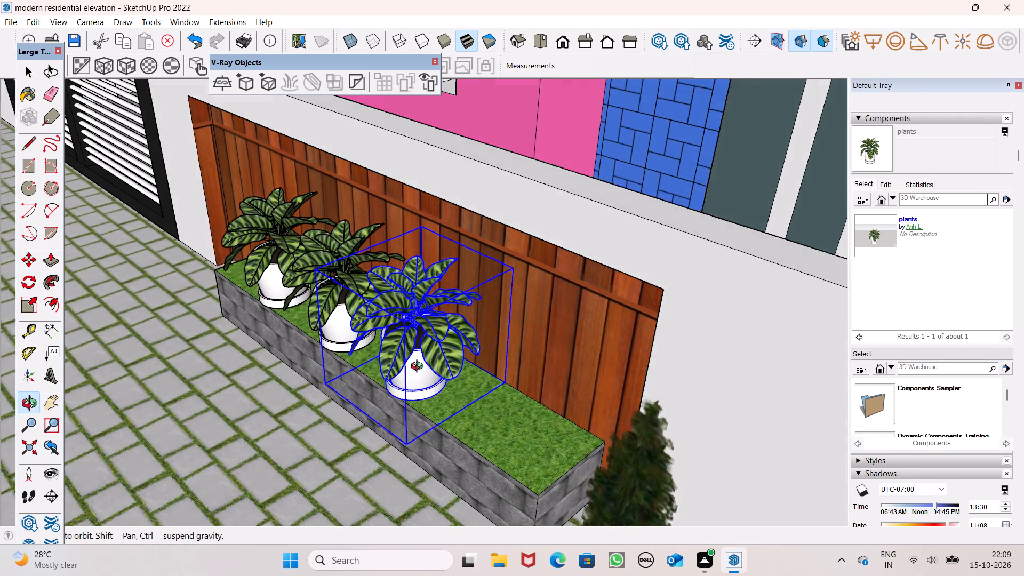
middle_click_drag(419, 367, 403, 363)
key("m")
key("Return")
scroll(441, 332, "up", 3)
left_click_drag(509, 402, 517, 406)
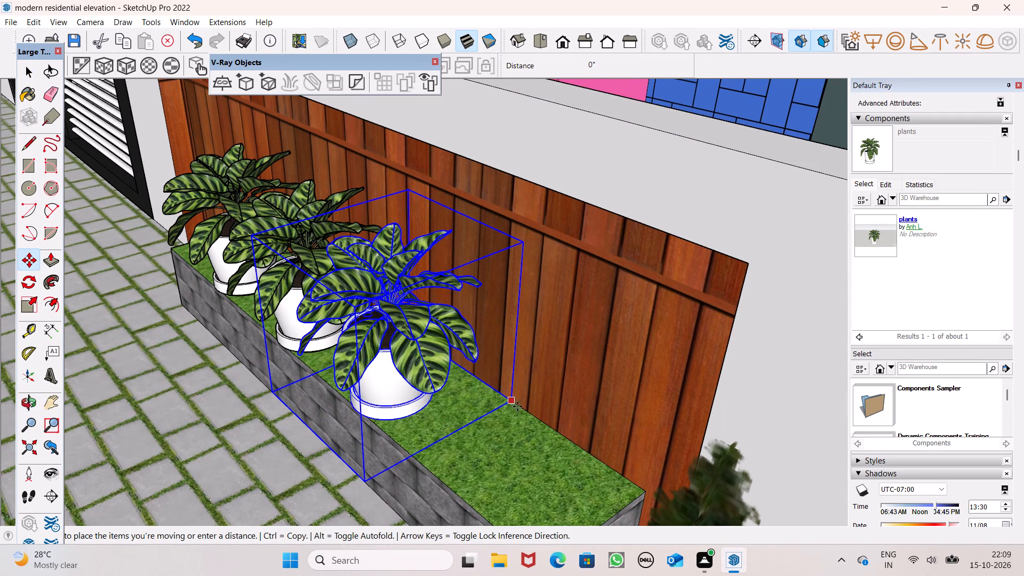
left_click_drag(517, 406, 523, 415)
scroll(495, 280, "down", 5)
middle_click_drag(500, 310, 631, 264)
scroll(542, 276, "down", 4)
middle_click_drag(535, 315, 605, 290)
key("space")
scroll(579, 286, "down", 5)
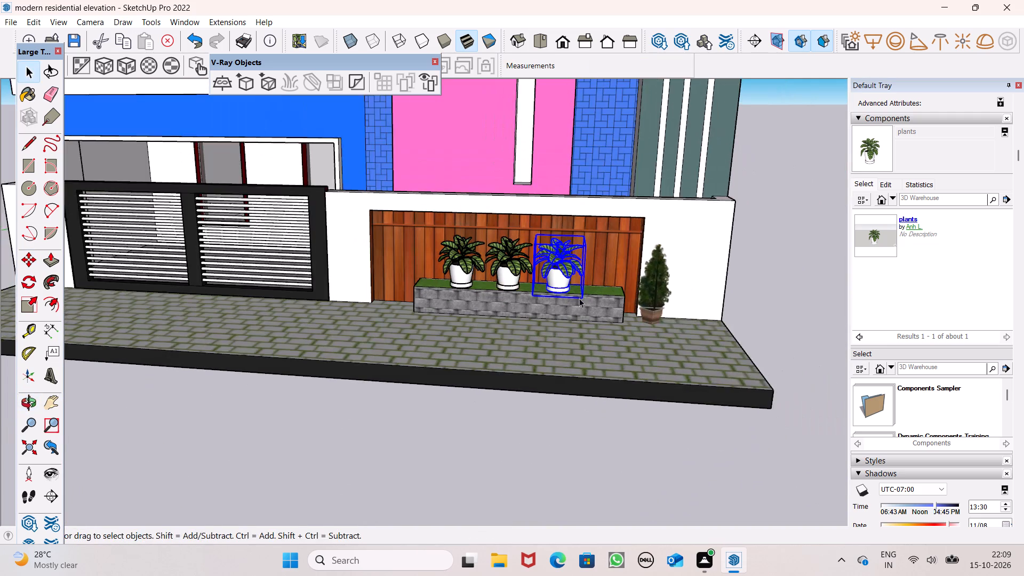
left_click(777, 305)
Examine the decorated boundary wall frontage and the whole house elevation from several angles.
scroll(658, 248, "down", 2)
middle_click_drag(621, 252, 665, 229)
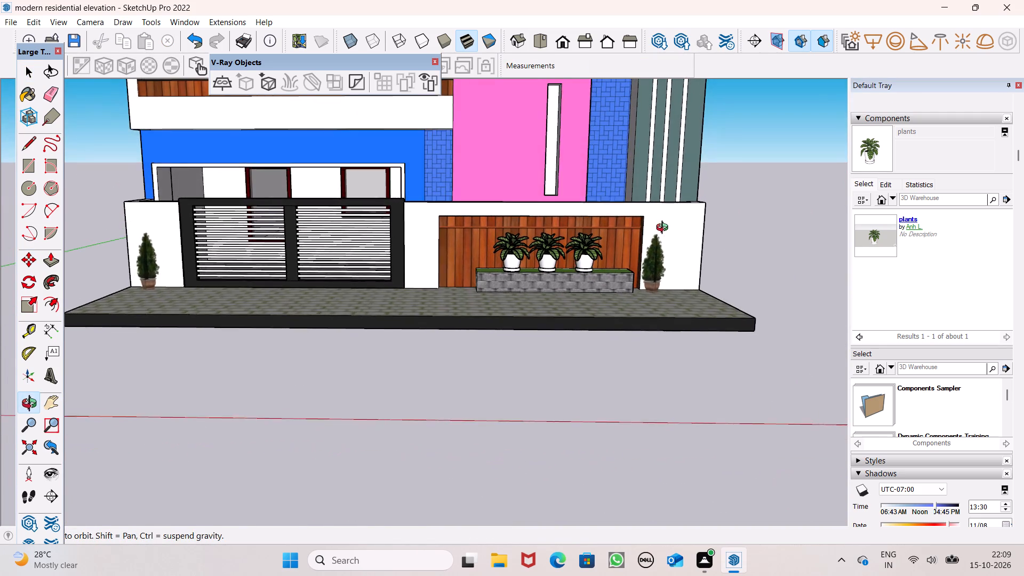
middle_click_drag(665, 229, 665, 228)
scroll(667, 225, "down", 5)
scroll(606, 227, "down", 2)
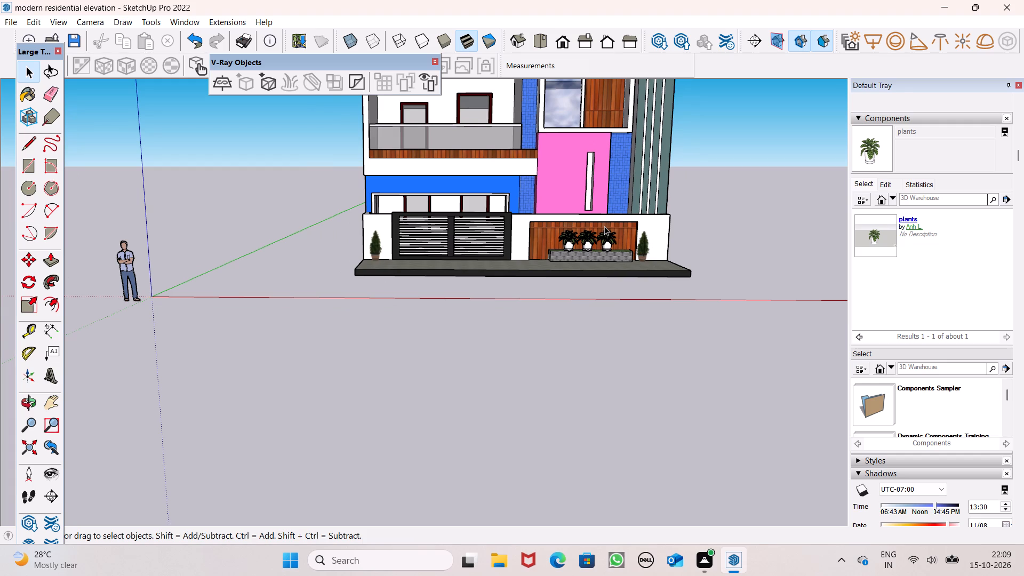
scroll(541, 222, "down", 3)
middle_click_drag(631, 255, 631, 255)
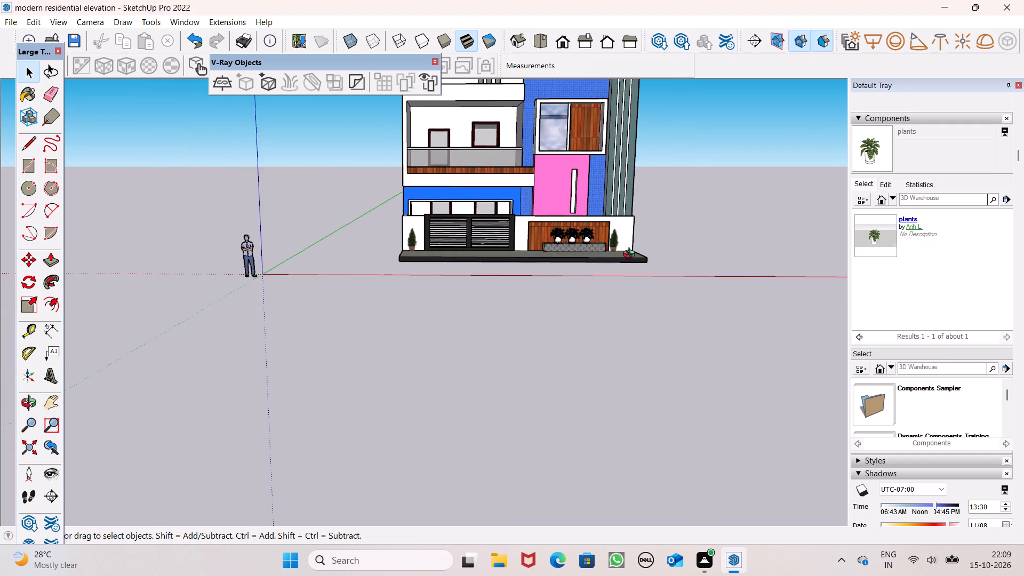
middle_click_drag(631, 255, 503, 323)
scroll(509, 252, "down", 4)
middle_click_drag(497, 250, 601, 252)
scroll(947, 307, "down", 3)
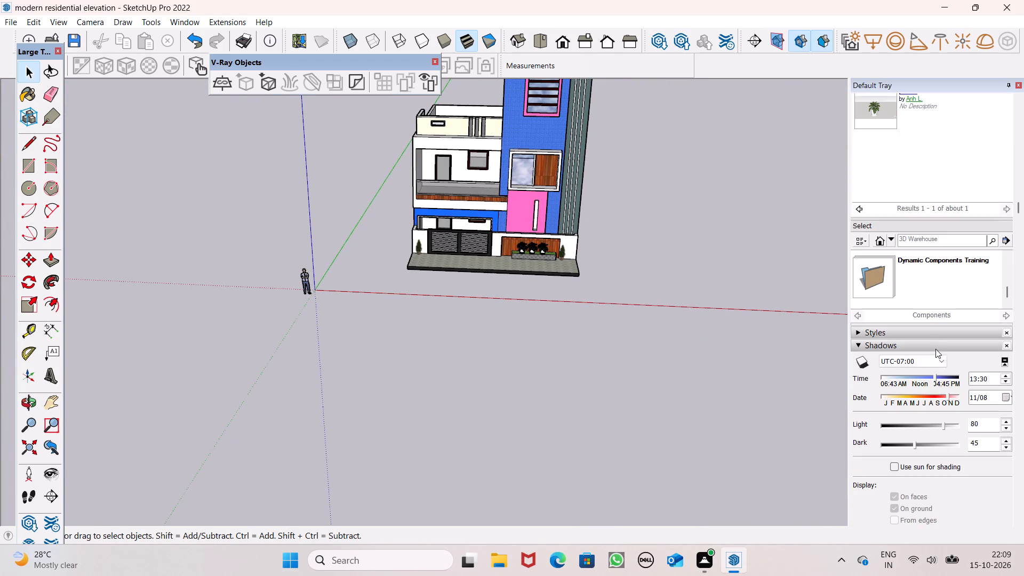
Pick the pale yellow Color E01 from the Colors material collection for painting the house walls.
scroll(911, 372, "down", 10)
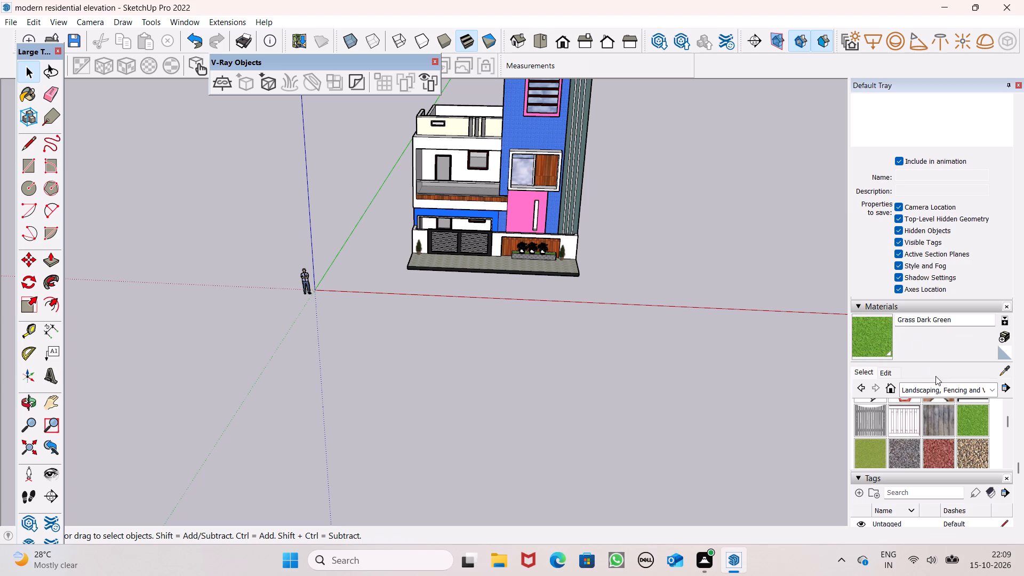
left_click(939, 393)
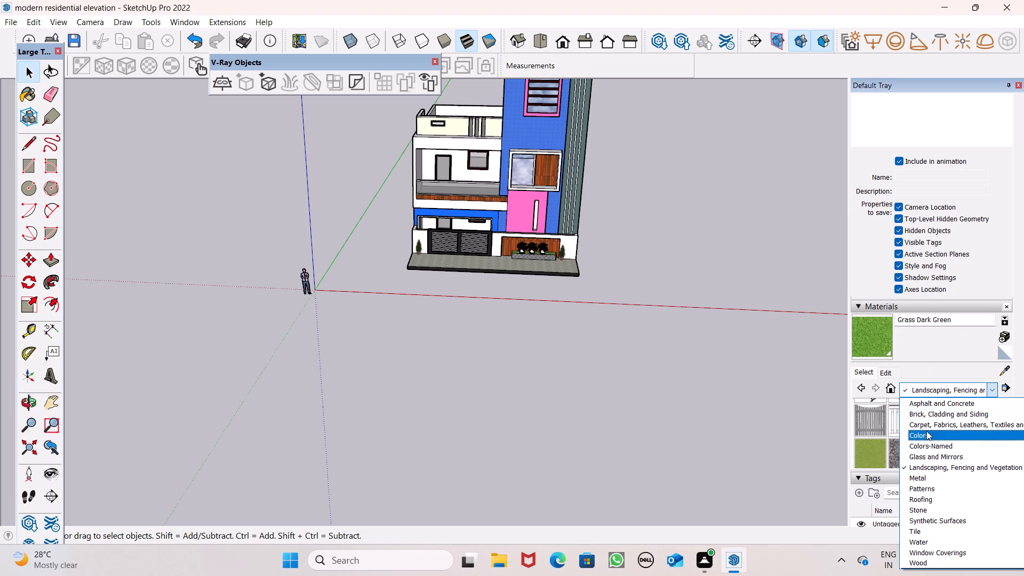
left_click(926, 431)
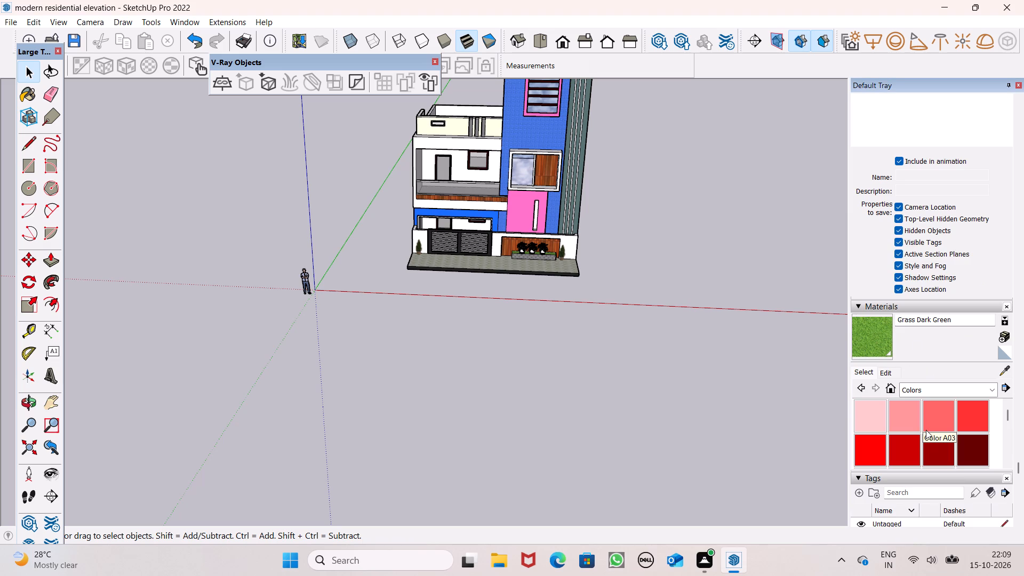
scroll(921, 412, "down", 1)
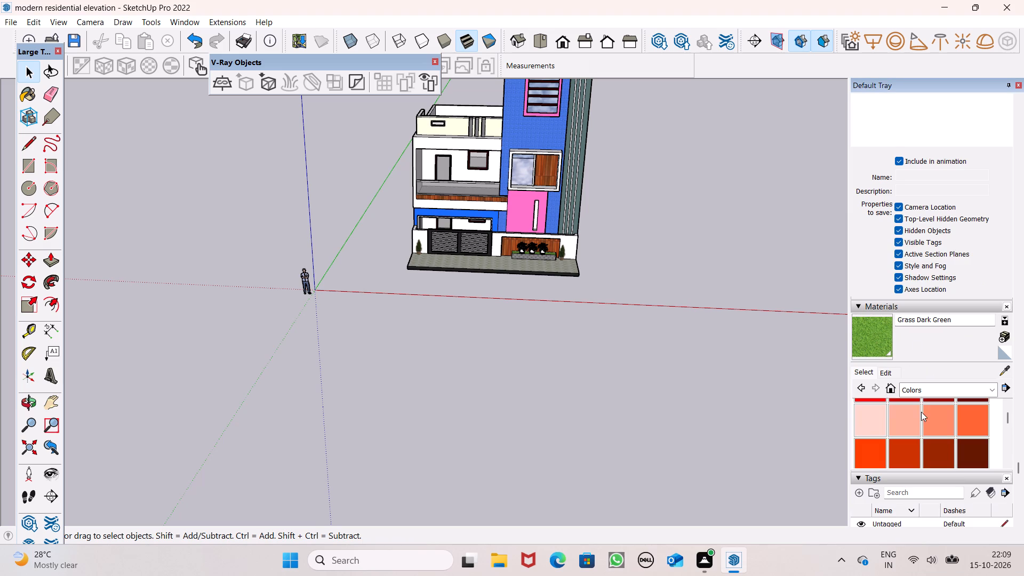
scroll(921, 412, "down", 2)
scroll(889, 443, "down", 1)
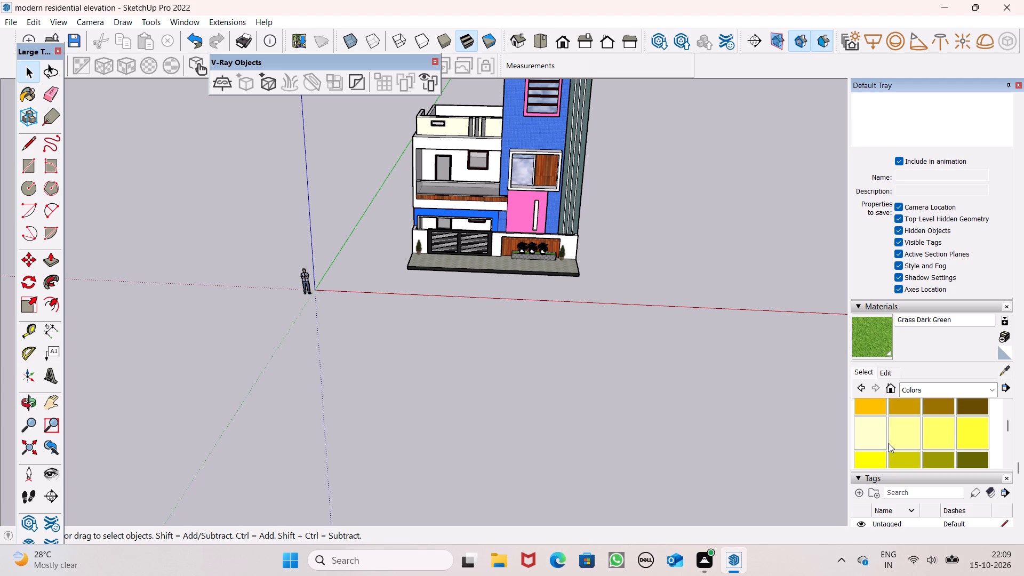
left_click(880, 435)
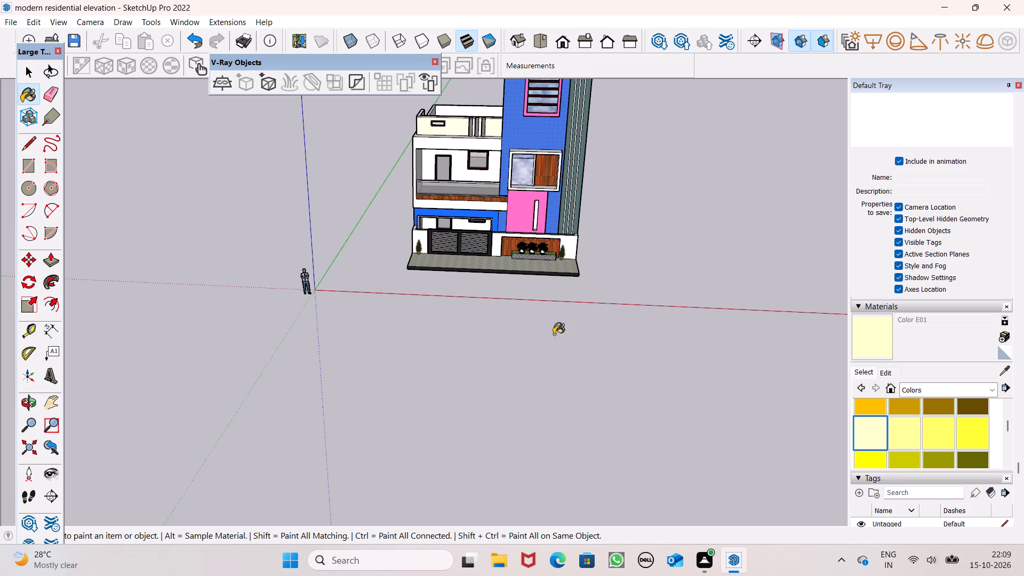
middle_click_drag(468, 287, 694, 300)
scroll(526, 220, "up", 2)
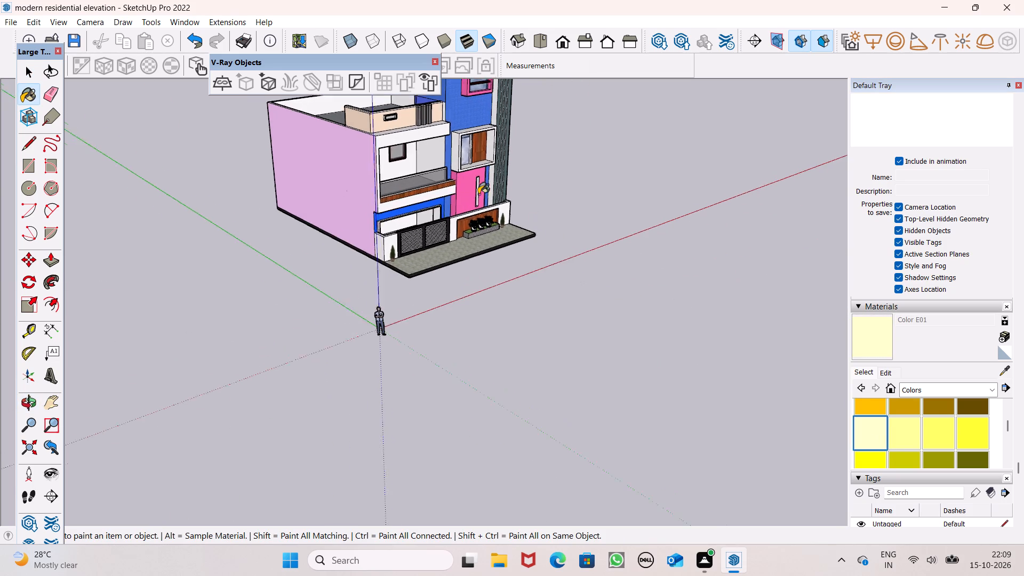
scroll(478, 194, "up", 4)
Look through the Colors collection for other possible wall colours.
scroll(349, 253, "down", 3)
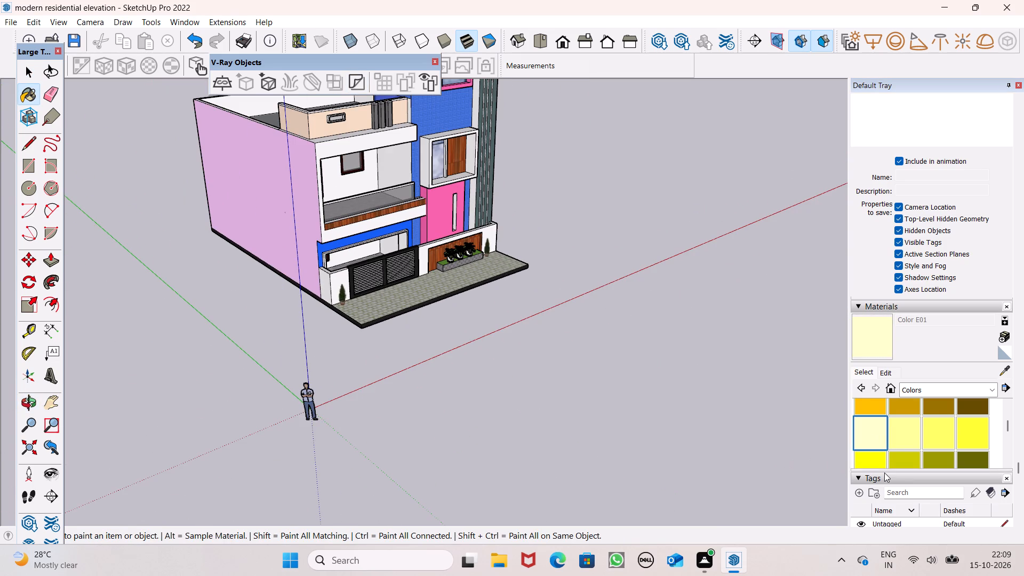
scroll(861, 432, "down", 5)
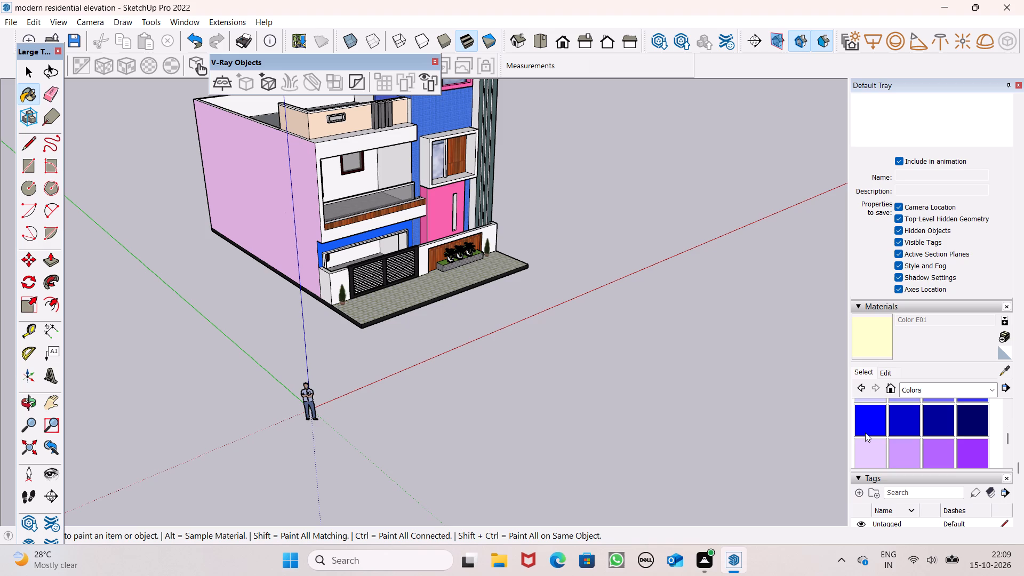
scroll(865, 433, "down", 5)
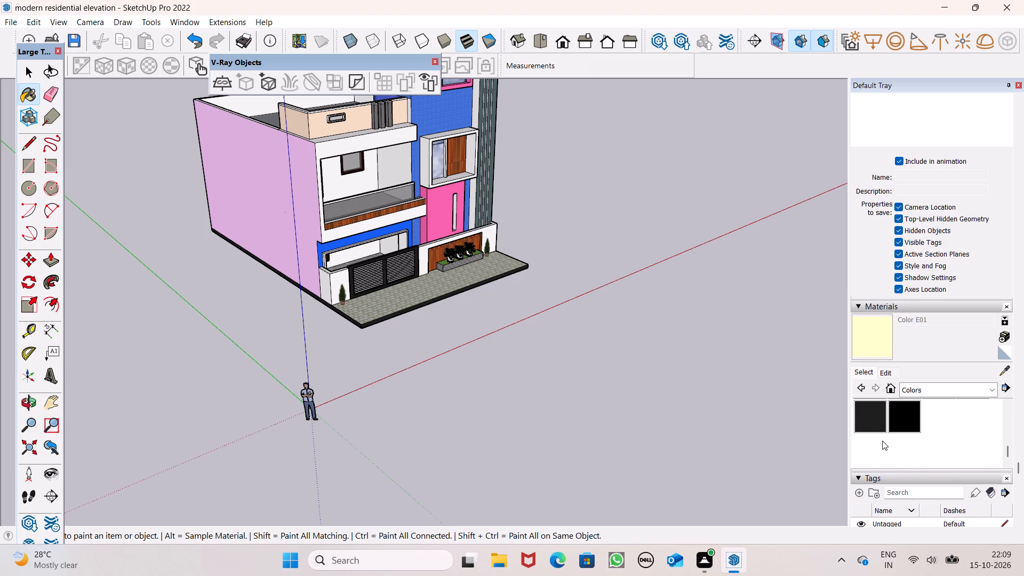
scroll(882, 441, "up", 4)
scroll(885, 441, "down", 1)
scroll(885, 441, "up", 1)
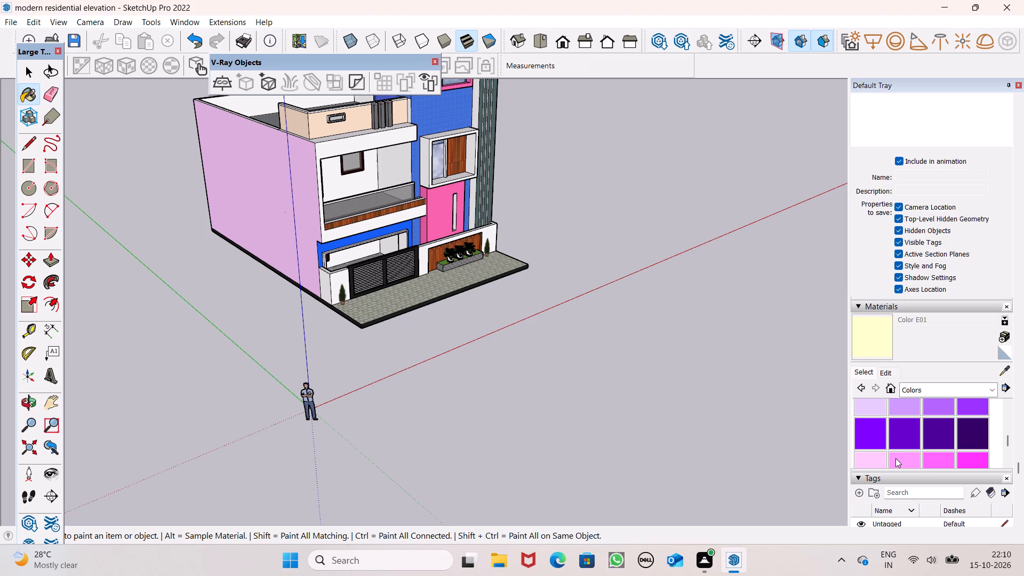
scroll(896, 459, "up", 5)
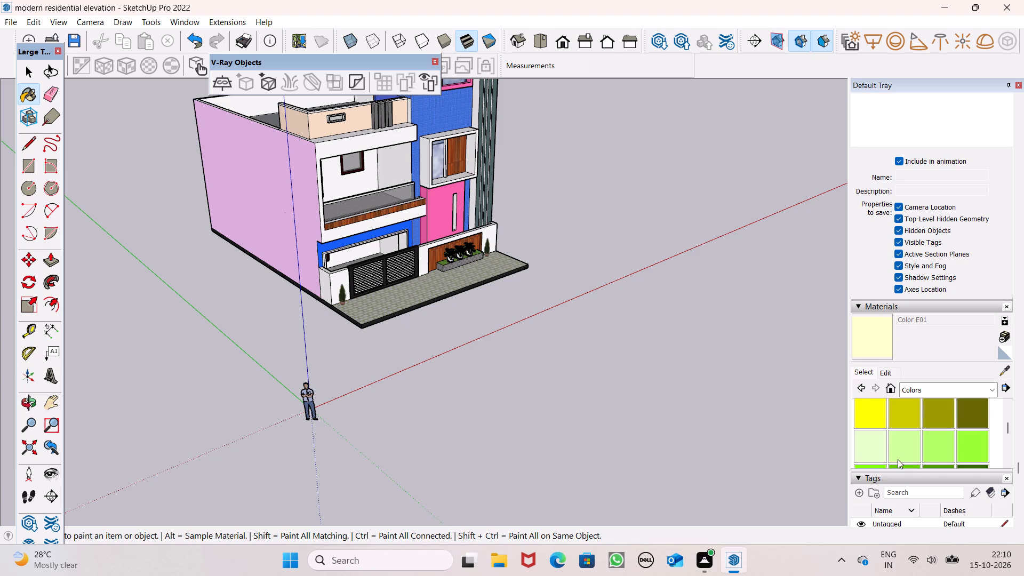
scroll(898, 459, "up", 2)
scroll(892, 451, "down", 1)
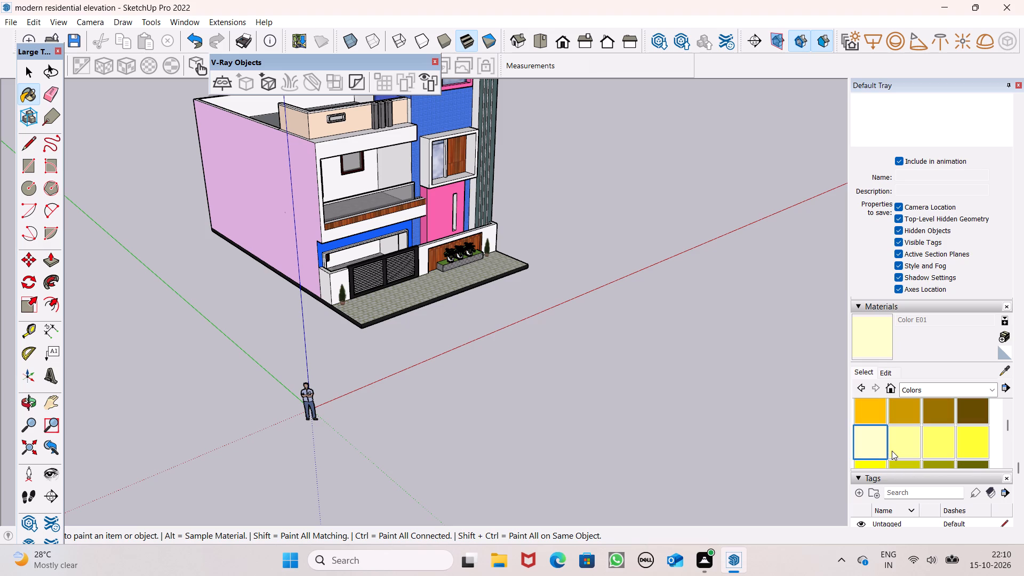
scroll(892, 451, "up", 1)
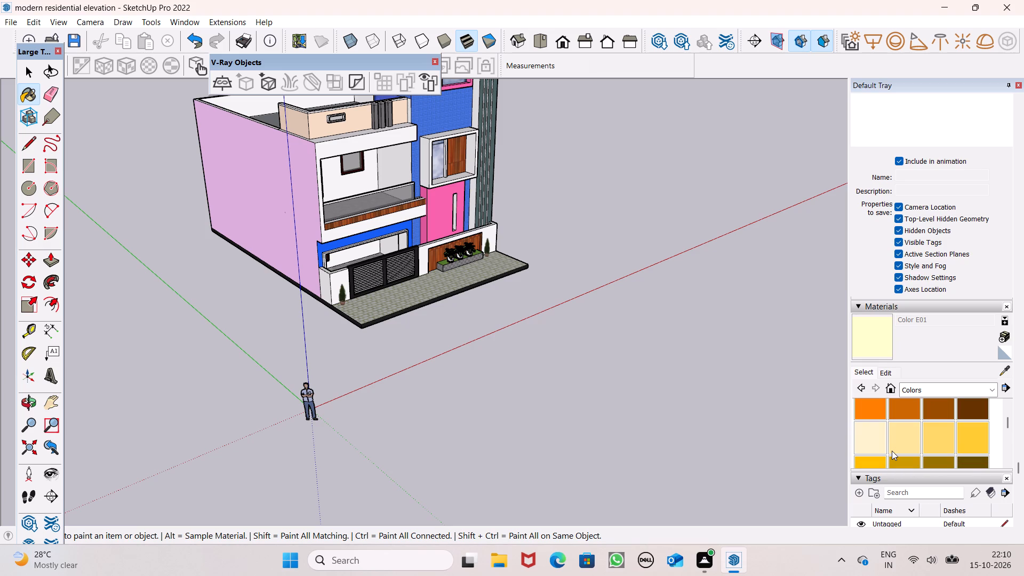
scroll(892, 451, "up", 1)
left_click_drag(869, 433, 864, 433)
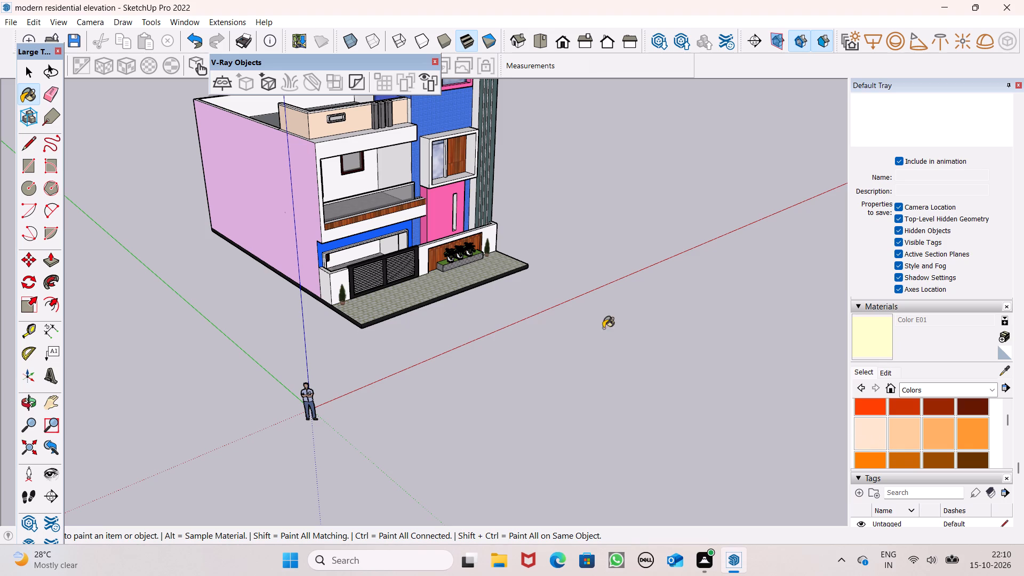
Paint the back wall of the first-floor balcony with Color E01.
scroll(355, 195, "up", 1)
scroll(354, 203, "down", 3)
scroll(303, 98, "up", 3)
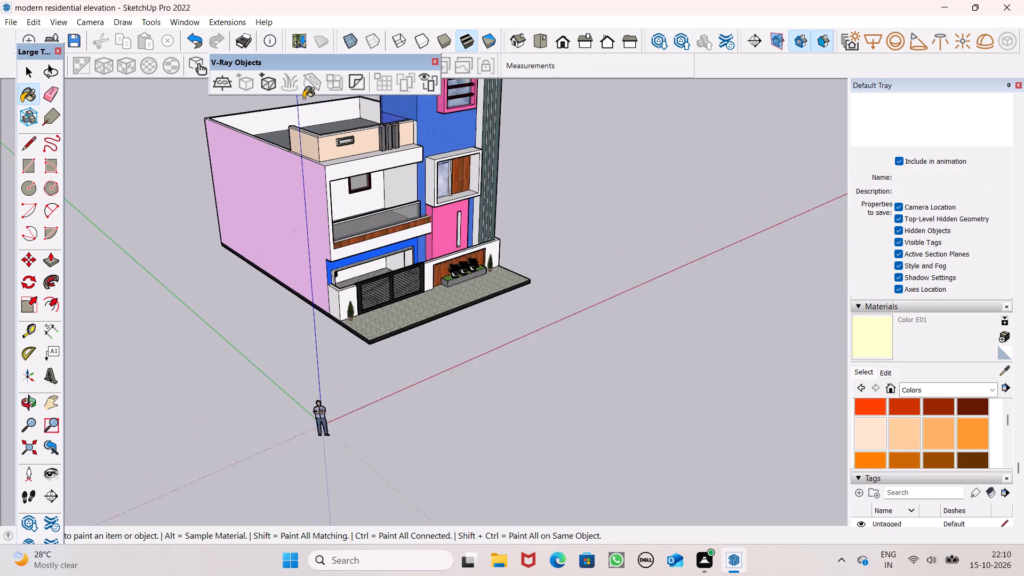
scroll(303, 98, "up", 2)
scroll(371, 150, "up", 5)
scroll(381, 202, "up", 1)
middle_click_drag(381, 202, 289, 123)
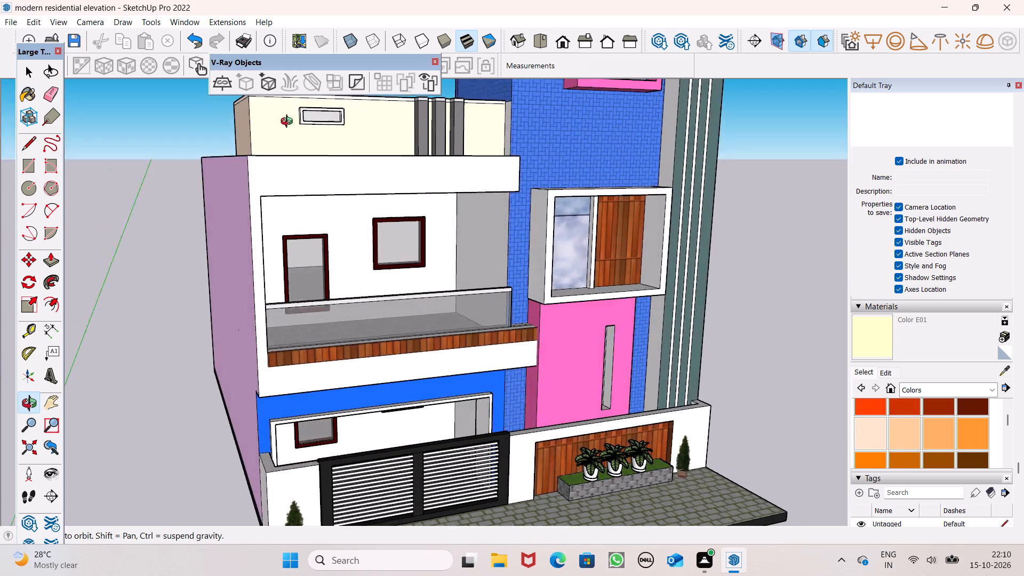
middle_click_drag(289, 123, 291, 74)
left_click(305, 206)
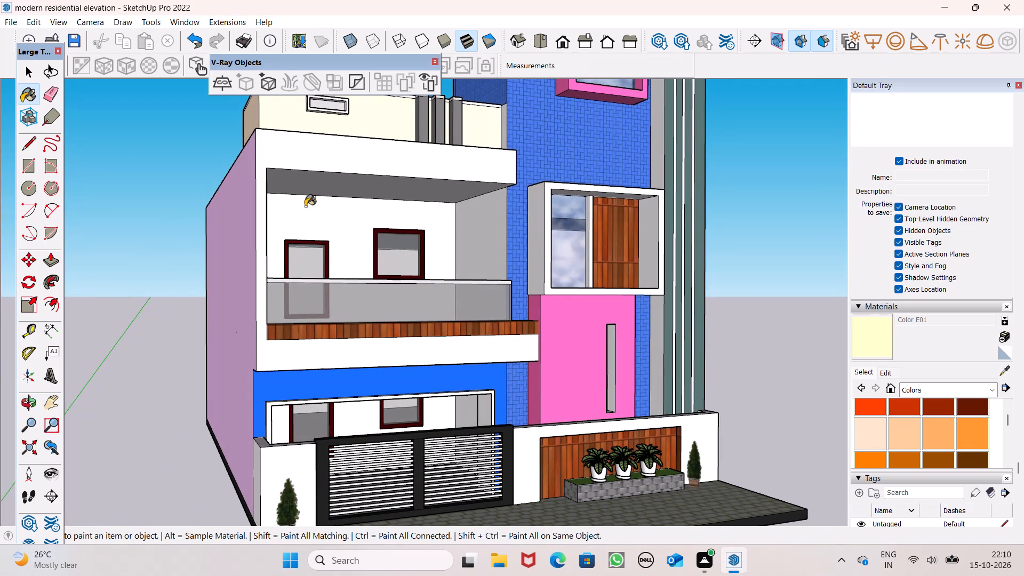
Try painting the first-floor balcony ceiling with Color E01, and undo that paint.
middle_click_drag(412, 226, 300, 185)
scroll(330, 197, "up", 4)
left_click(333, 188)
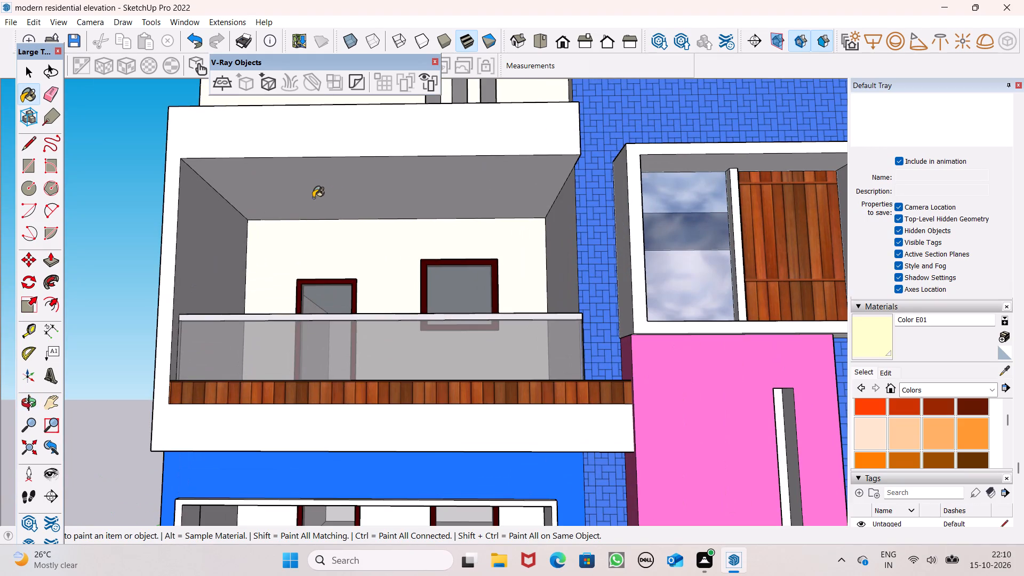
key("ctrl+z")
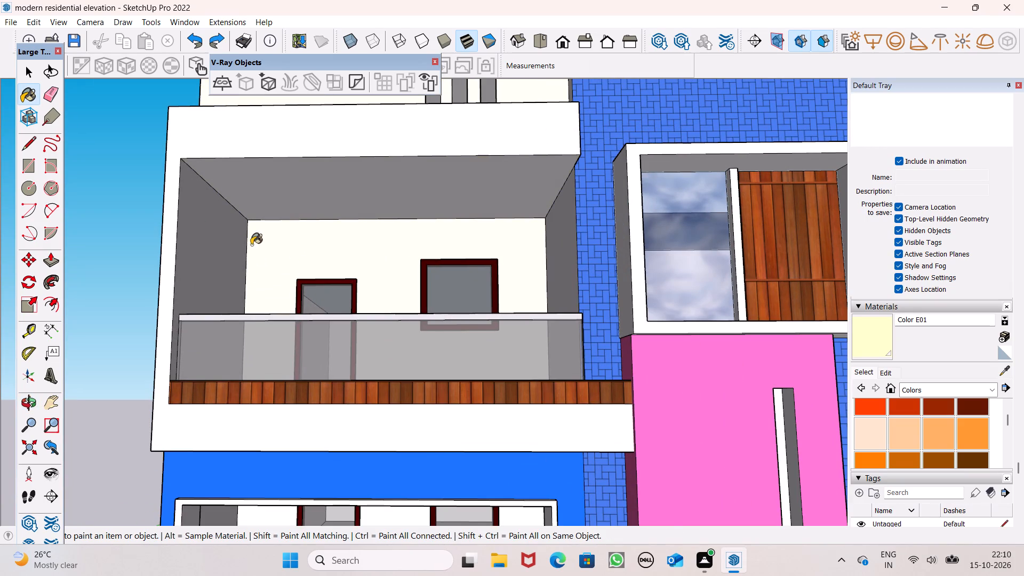
Paint both side walls of the first-floor balcony with Color E01.
left_click(209, 244)
middle_click_drag(412, 320, 537, 377)
left_click(524, 252)
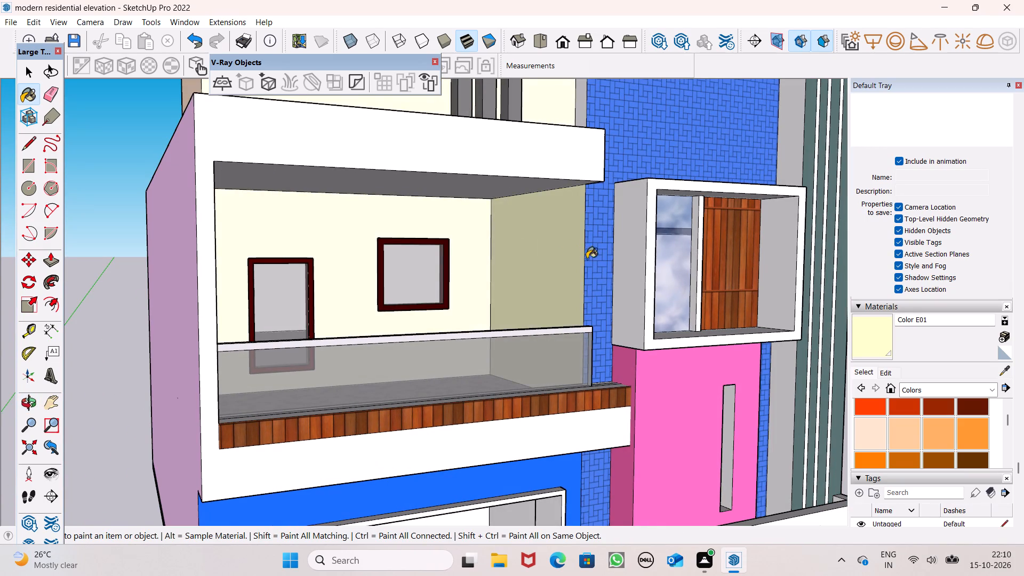
Paint the back wall and the adjoining side walls of the ground-floor porch behind the gate with Color E01.
scroll(478, 238, "down", 10)
middle_click_drag(469, 343, 382, 261)
scroll(442, 313, "up", 4)
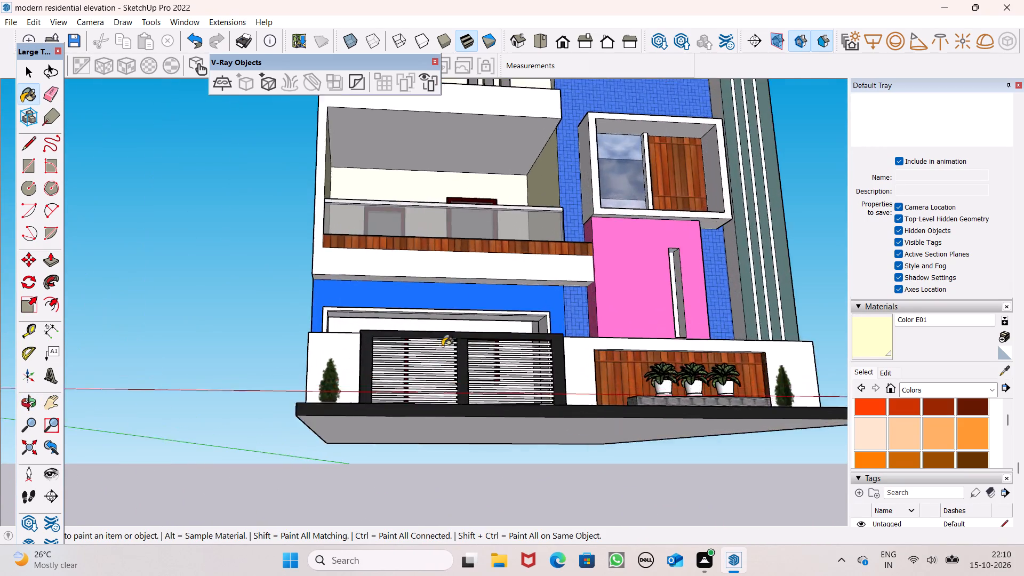
scroll(442, 346, "up", 10)
middle_click_drag(404, 362, 348, 411)
scroll(331, 371, "up", 6)
left_click(243, 293)
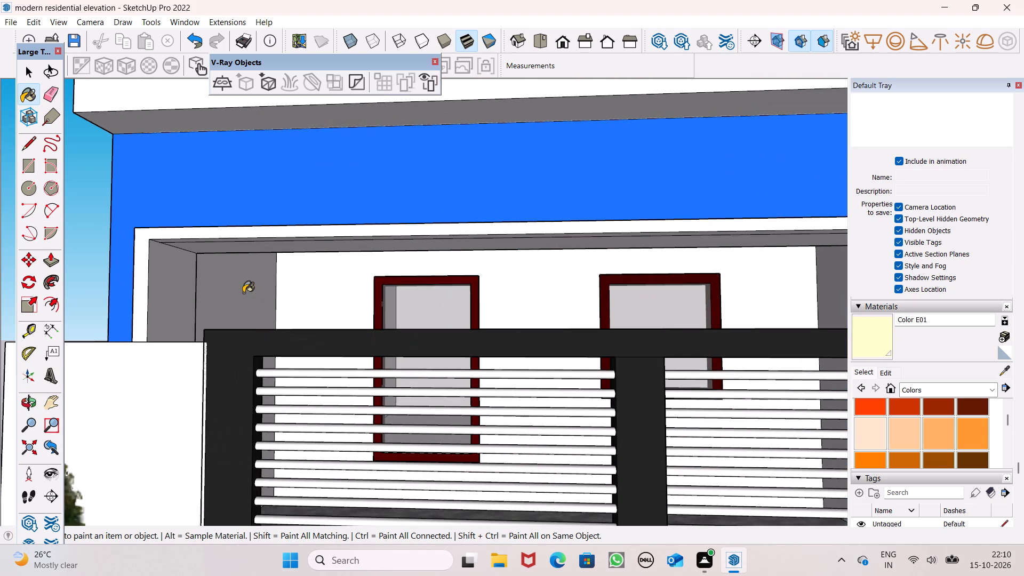
left_click(343, 298)
middle_click_drag(463, 344, 545, 397)
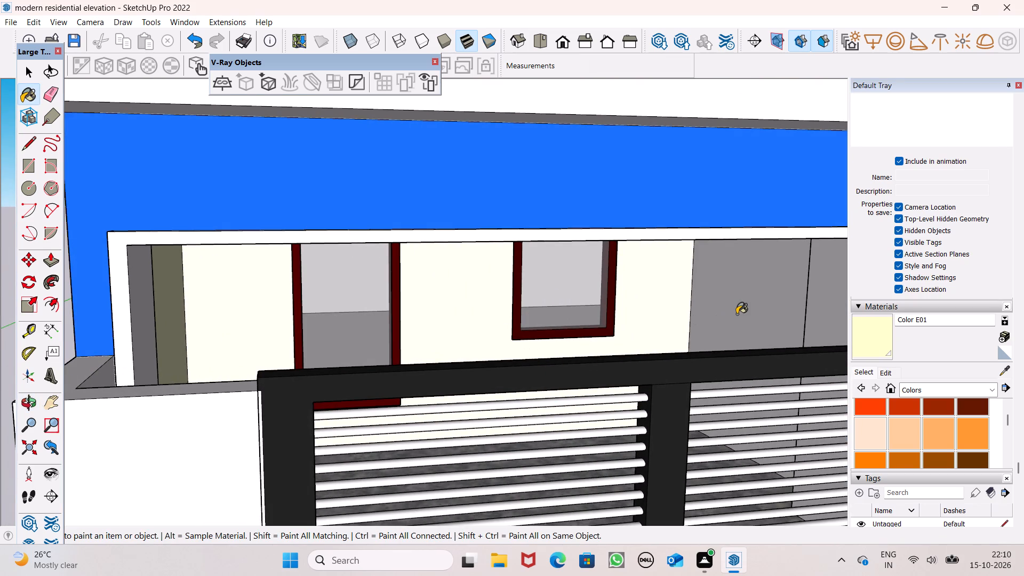
left_click(737, 308)
left_click(480, 326)
Paint the remaining front sections of the ground-floor porch's side walls with Color E01.
scroll(505, 325, "down", 5)
middle_click_drag(604, 371, 621, 389)
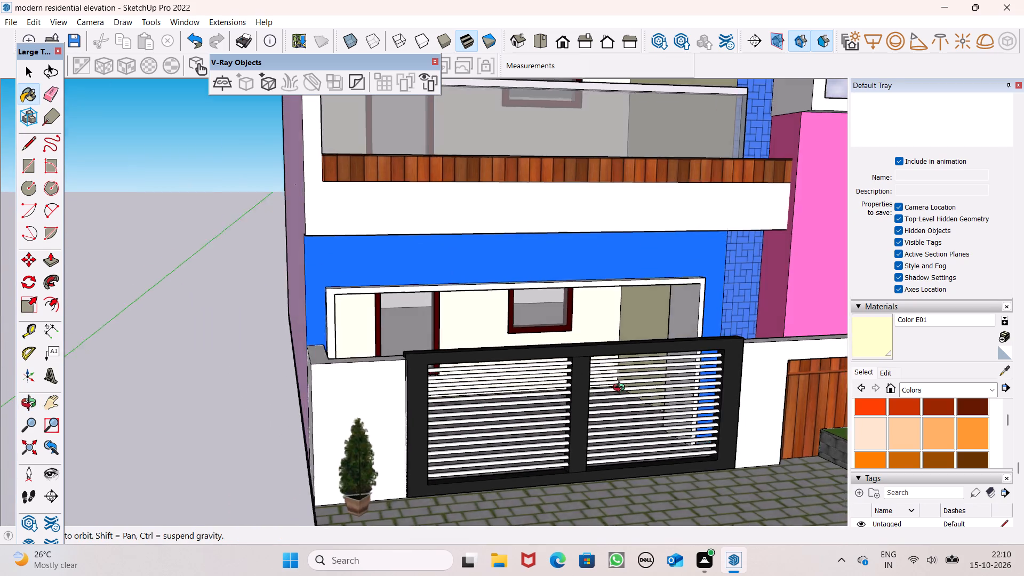
middle_click_drag(621, 389, 710, 390)
scroll(669, 341, "up", 5)
left_click(636, 303)
middle_click_drag(637, 323, 226, 350)
scroll(235, 384, "up", 1)
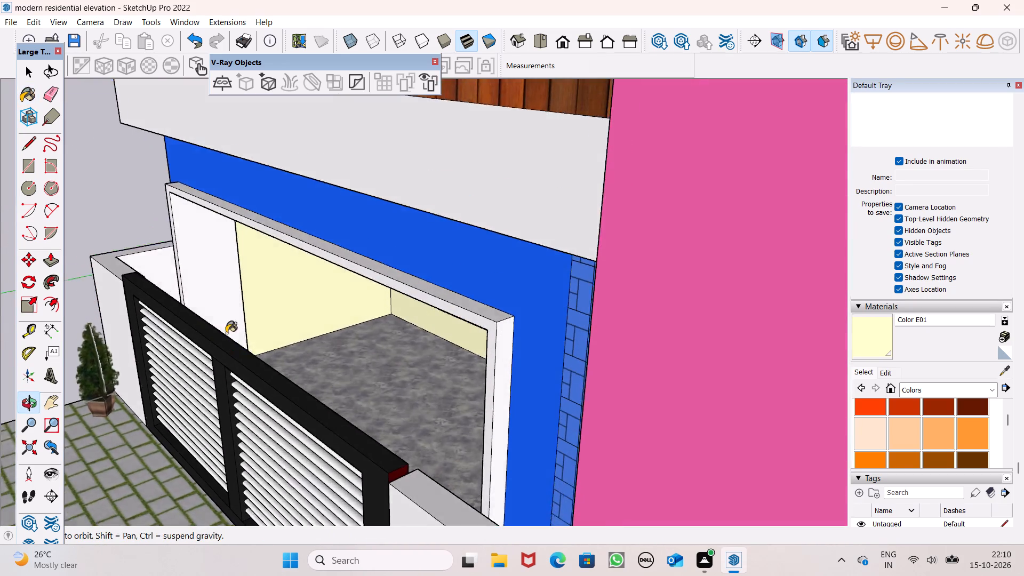
left_click(225, 251)
scroll(225, 251, "down", 4)
middle_click_drag(248, 308, 429, 361)
scroll(431, 354, "up", 1)
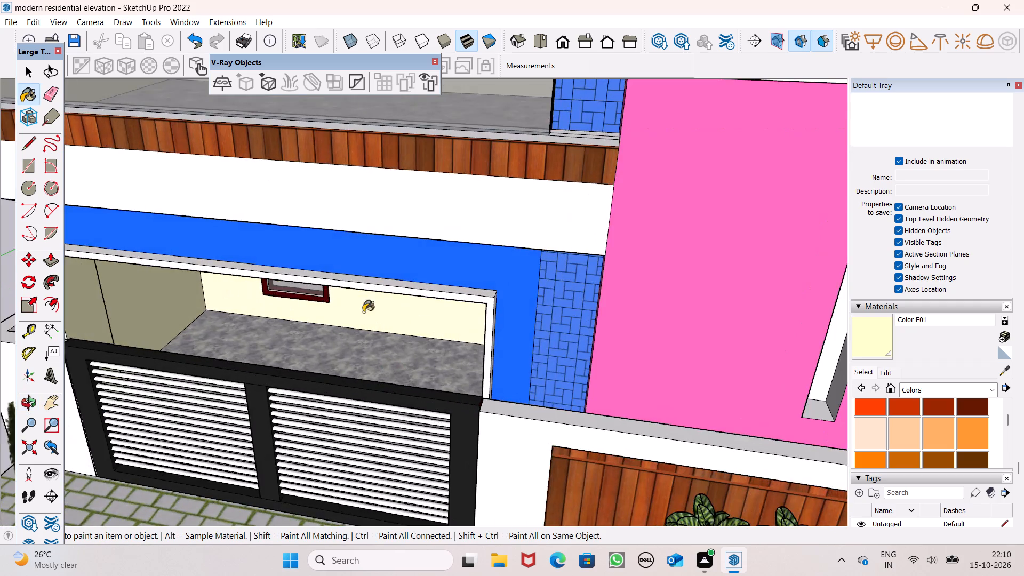
Examine the painted porch and balcony walls against the rest of the front elevation.
scroll(335, 318, "down", 10)
middle_click_drag(356, 329, 465, 346)
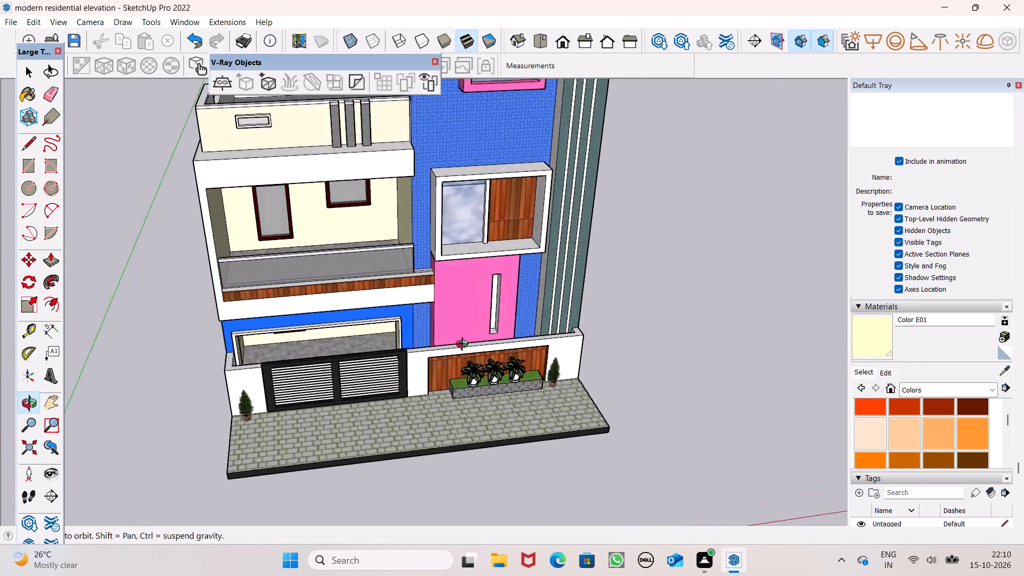
middle_click_drag(465, 346, 382, 368)
scroll(391, 347, "down", 6)
scroll(374, 300, "up", 2)
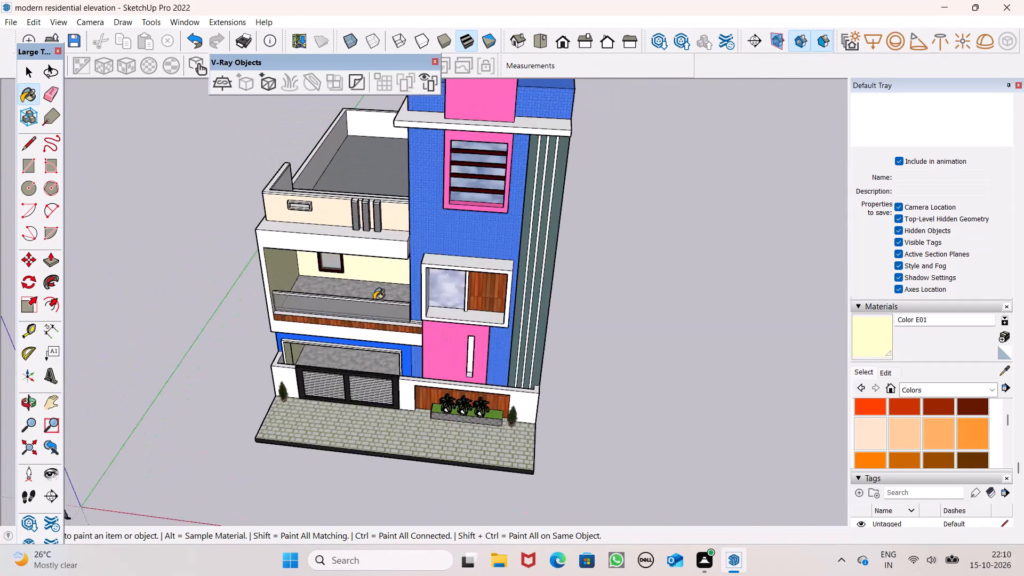
scroll(374, 300, "up", 2)
middle_click_drag(376, 323, 437, 287)
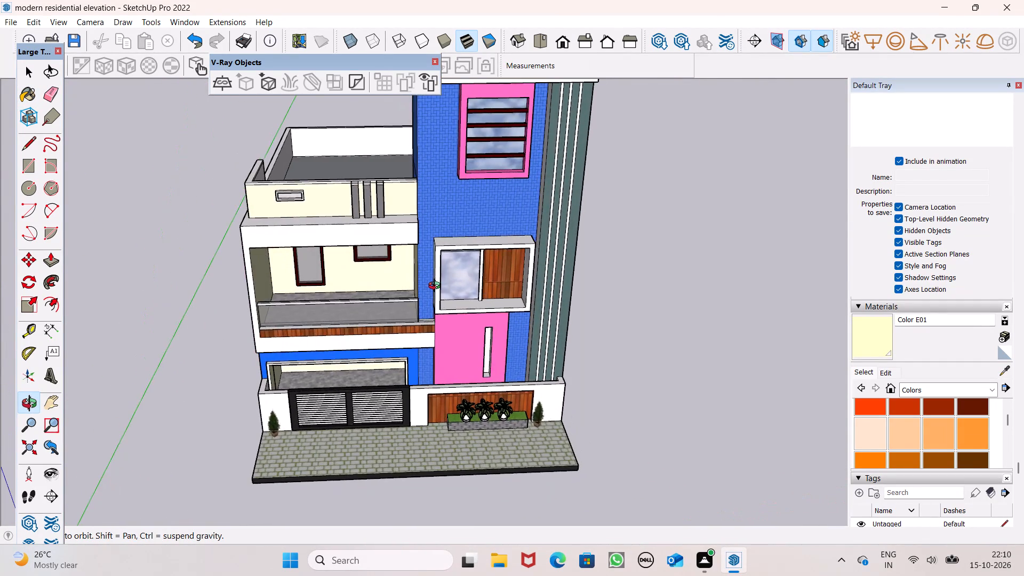
middle_click_drag(437, 287, 279, 288)
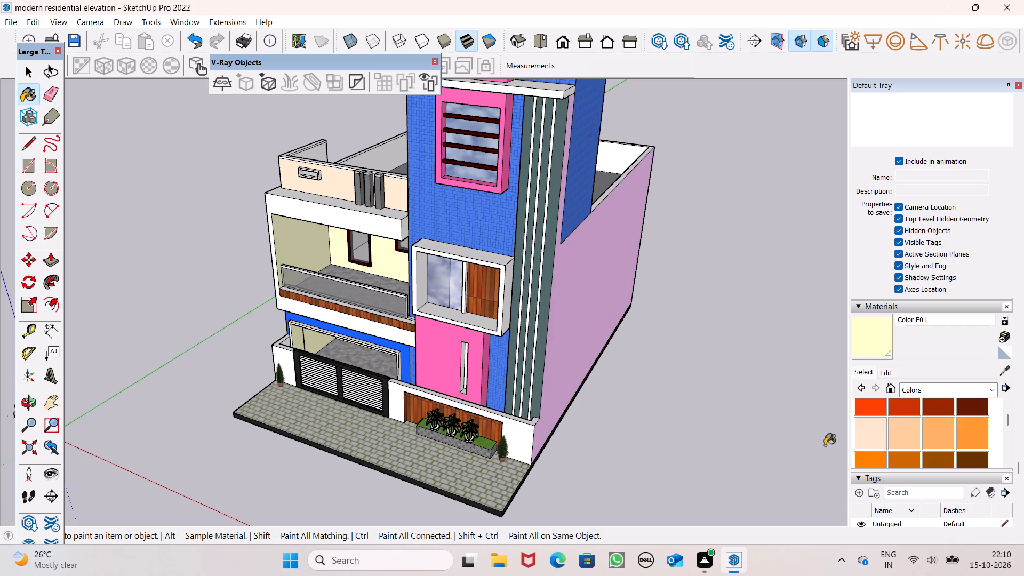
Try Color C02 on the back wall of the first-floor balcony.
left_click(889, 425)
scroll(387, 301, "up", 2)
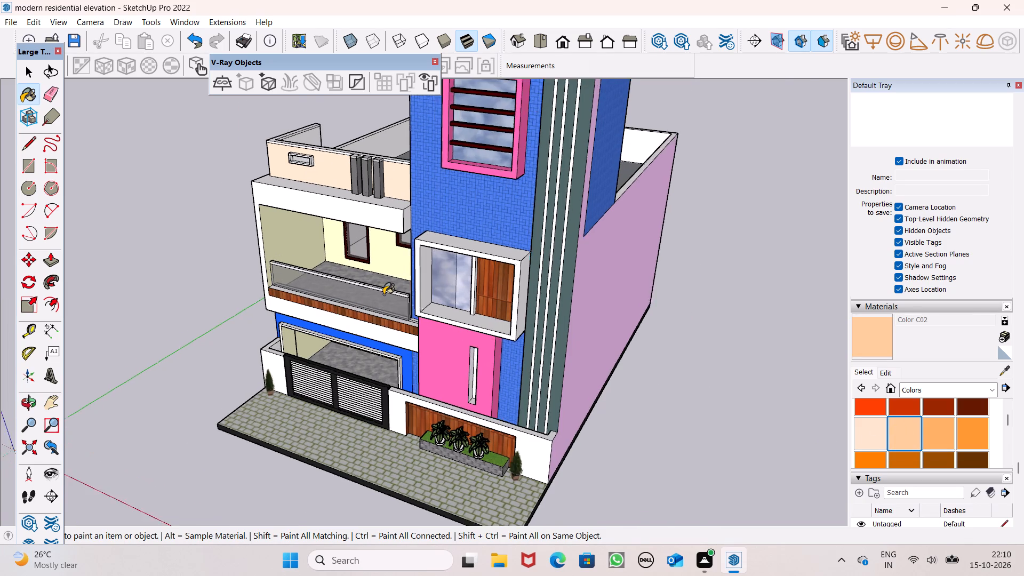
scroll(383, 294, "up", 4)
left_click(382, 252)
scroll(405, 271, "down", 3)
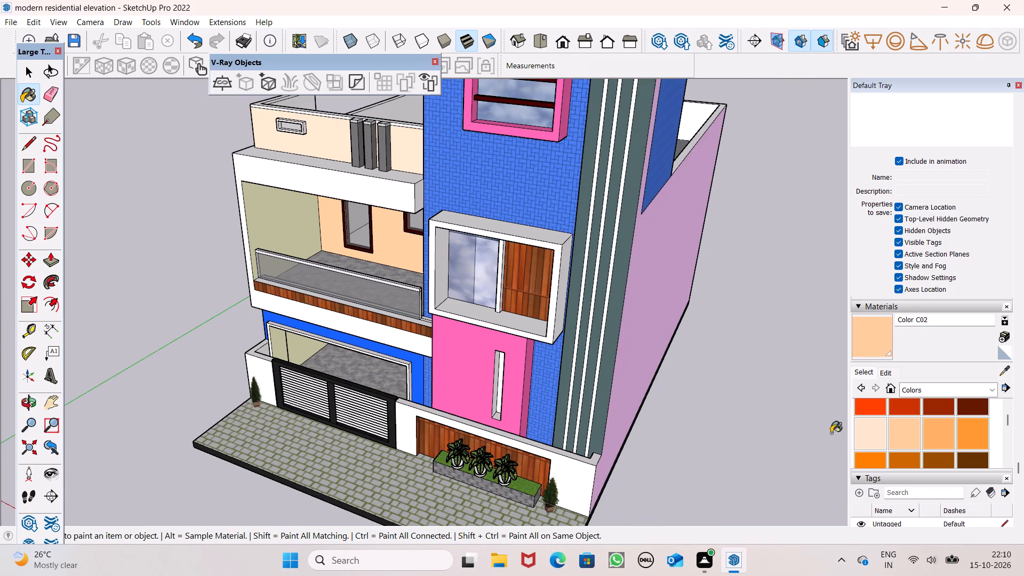
Paint the back wall of the first-floor balcony with Color C01.
left_click(852, 437)
left_click(383, 252)
left_click(398, 249)
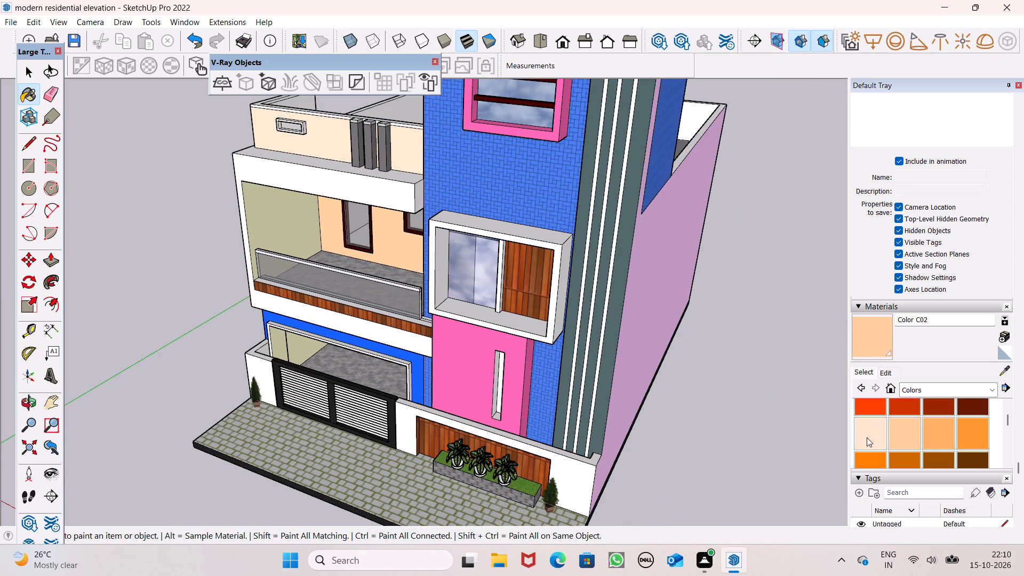
left_click(867, 437)
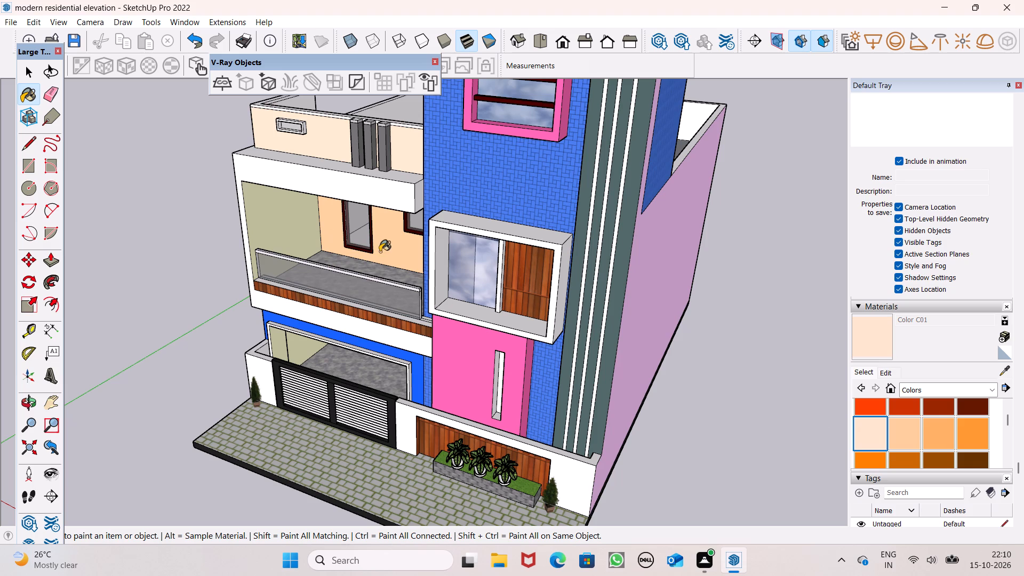
left_click(388, 253)
key("space")
Examine the whole house from several angles and the boundary wall frontage up close.
scroll(399, 249, "down", 4)
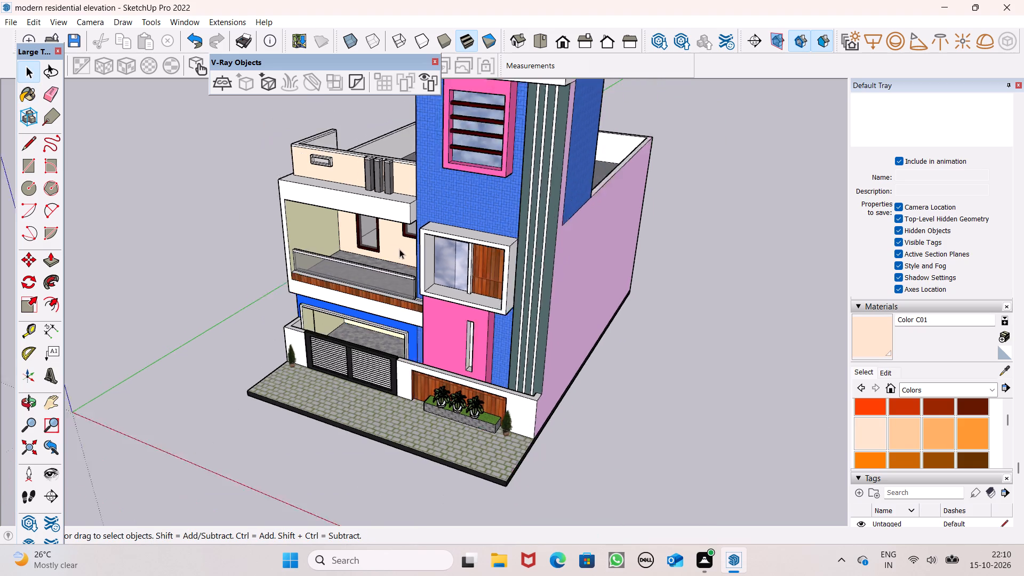
middle_click_drag(396, 267, 477, 310)
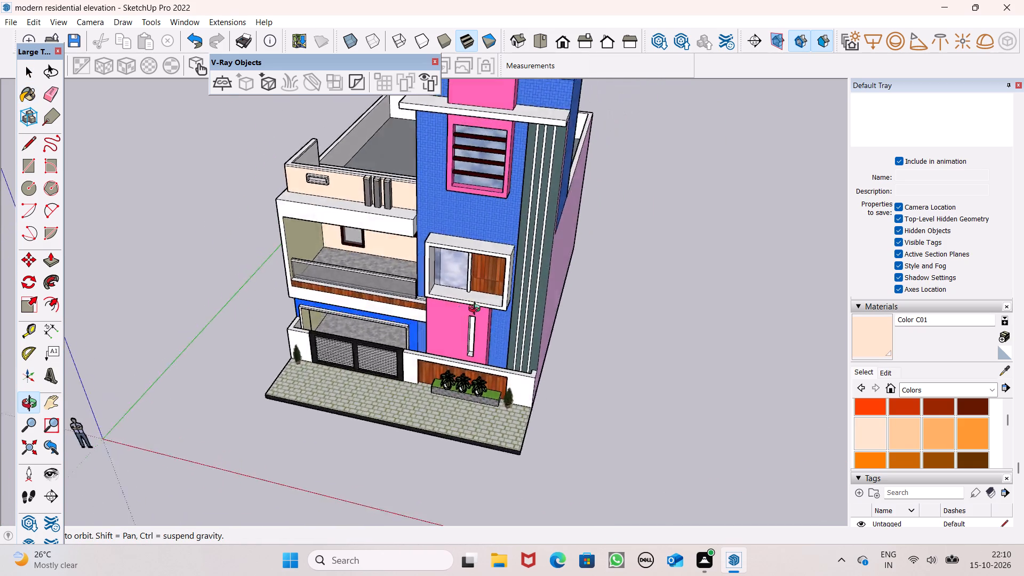
middle_click_drag(477, 310, 622, 353)
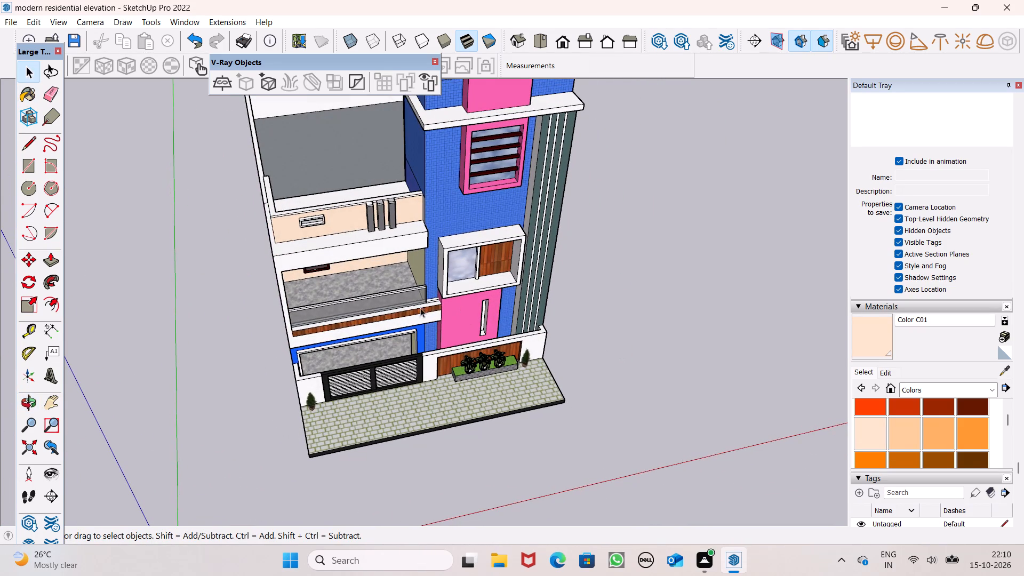
middle_click_drag(394, 308, 481, 182)
scroll(492, 230, "down", 3)
scroll(493, 242, "up", 2)
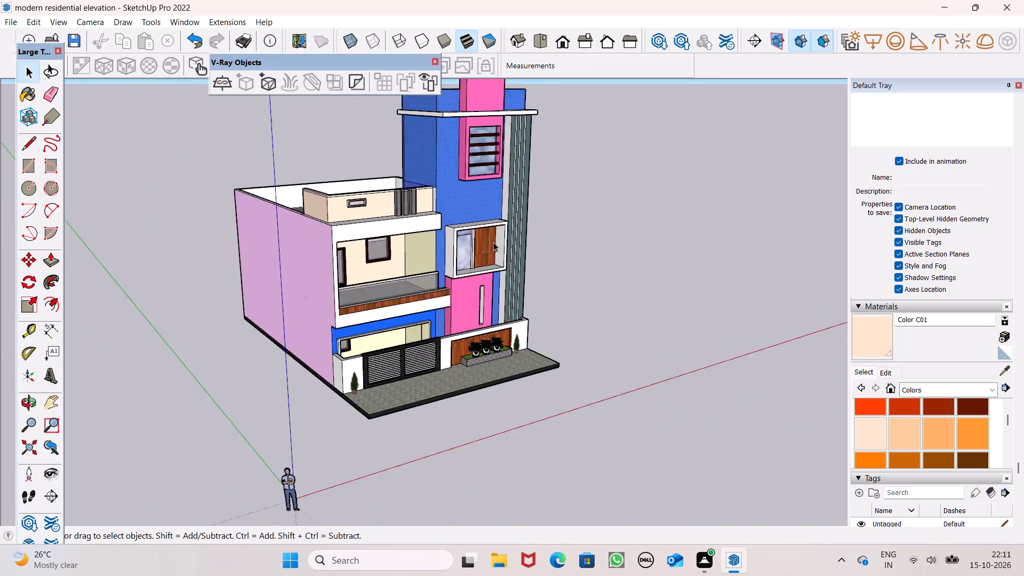
scroll(493, 242, "up", 5)
scroll(516, 277, "down", 8)
scroll(518, 342, "down", 2)
middle_click_drag(546, 387, 416, 403)
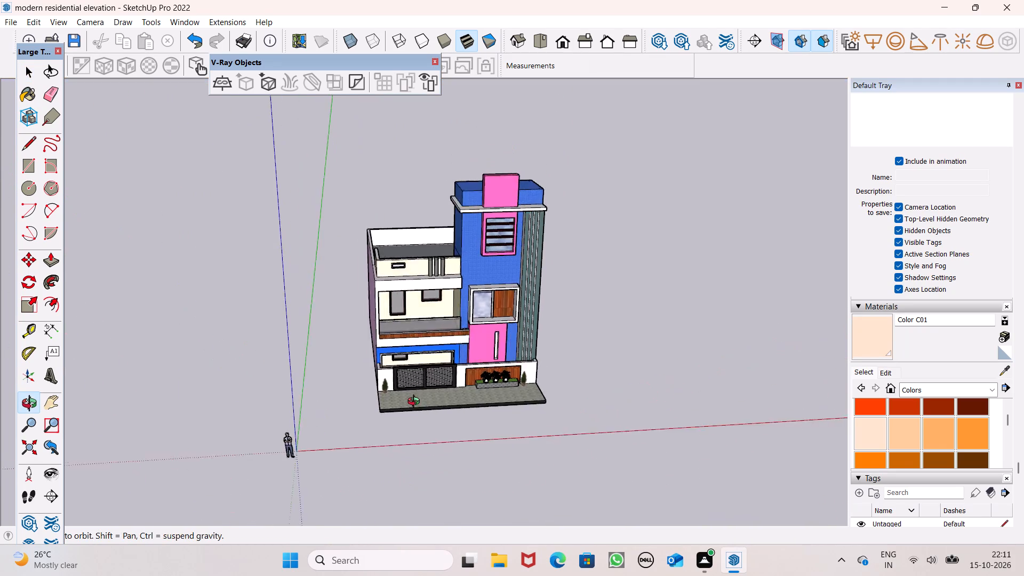
middle_click_drag(416, 403, 362, 332)
scroll(481, 399, "up", 14)
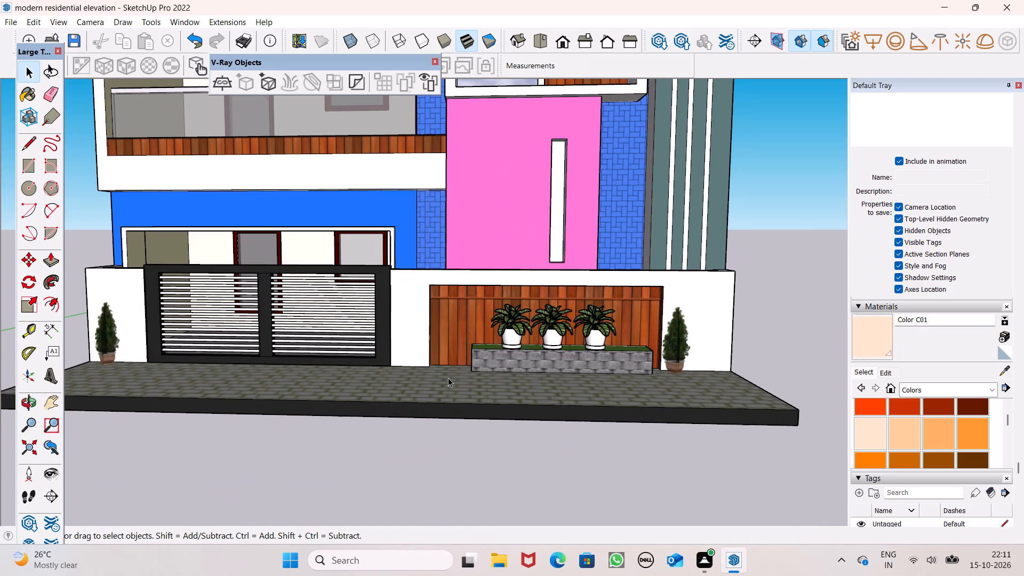
scroll(444, 378, "down", 6)
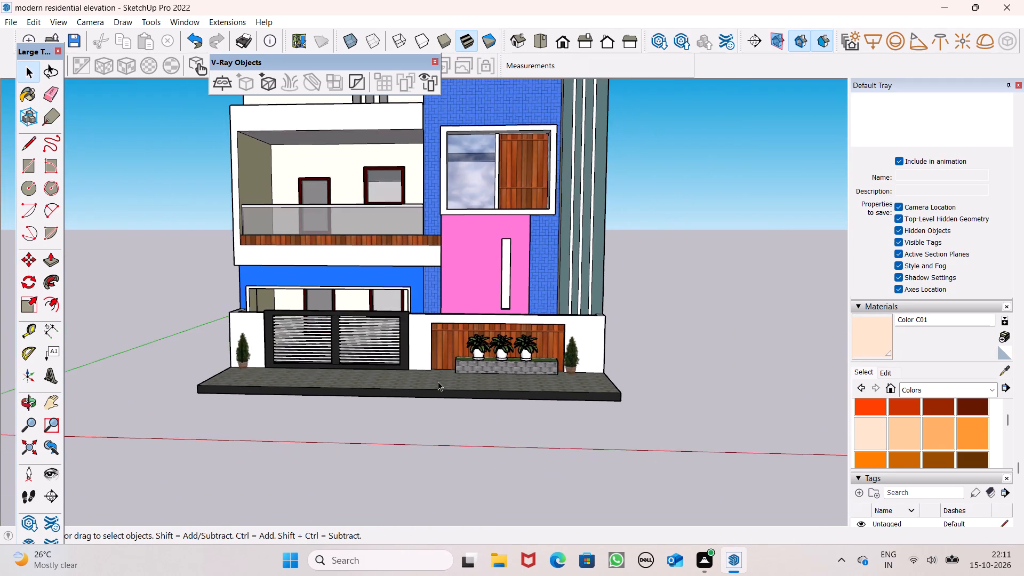
scroll(415, 372, "down", 4)
Draw a 6' 9" vertical line down the plain side wall from the boundary wall's top edge to the base slab's bottom edge.
middle_click_drag(434, 383, 80, 437)
scroll(411, 425, "up", 3)
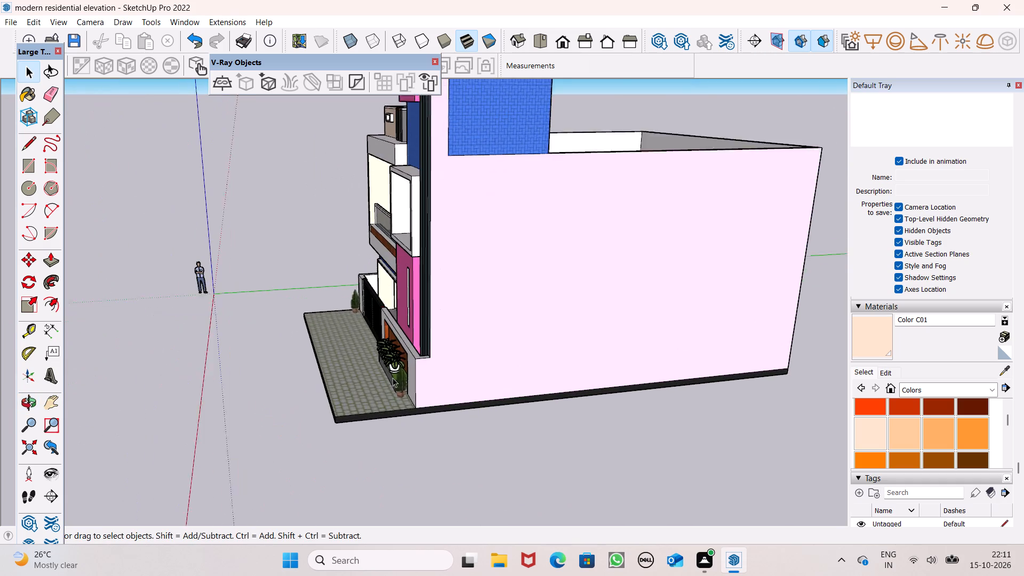
left_click(27, 150)
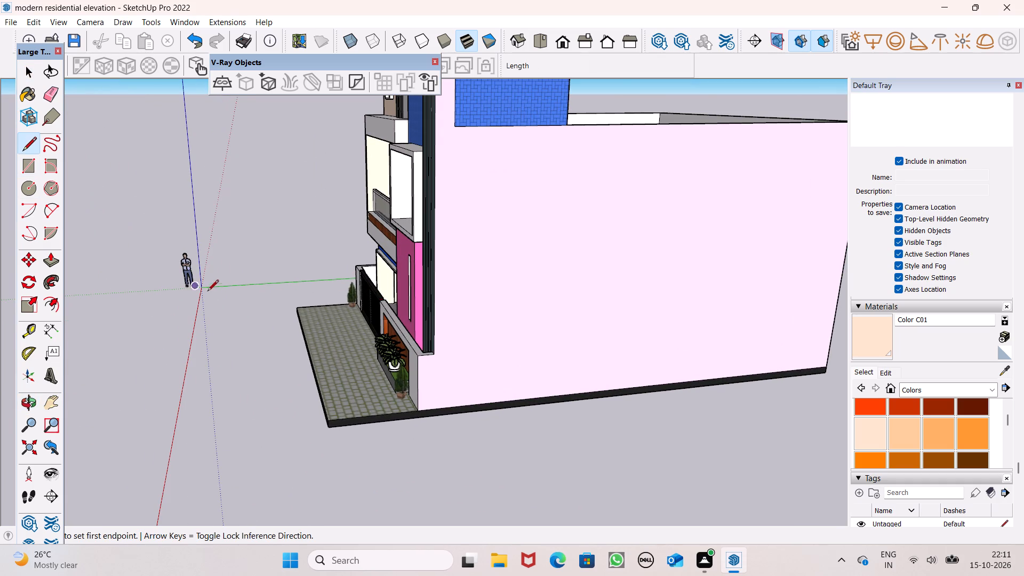
scroll(440, 370, "up", 12)
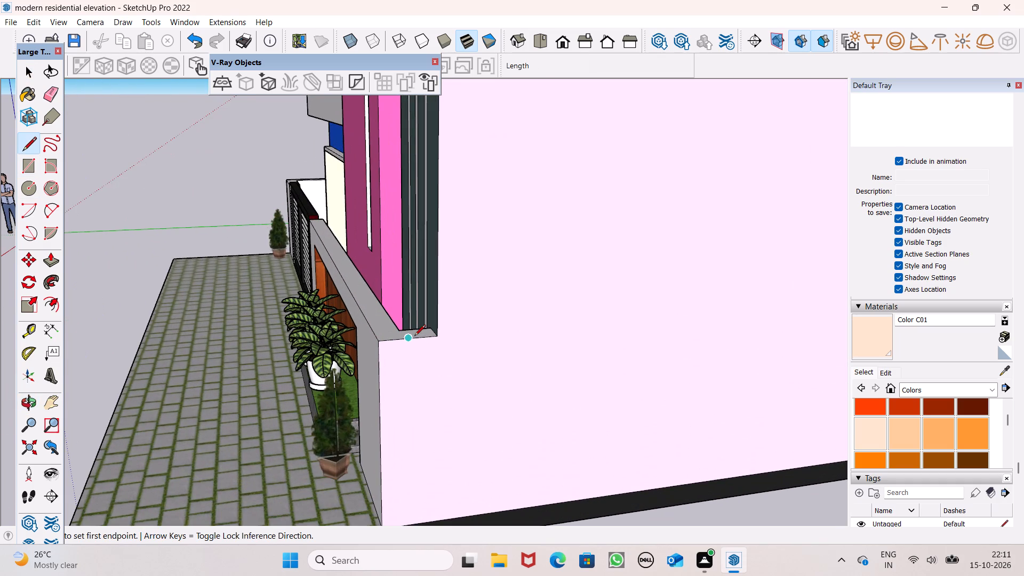
left_click(410, 341)
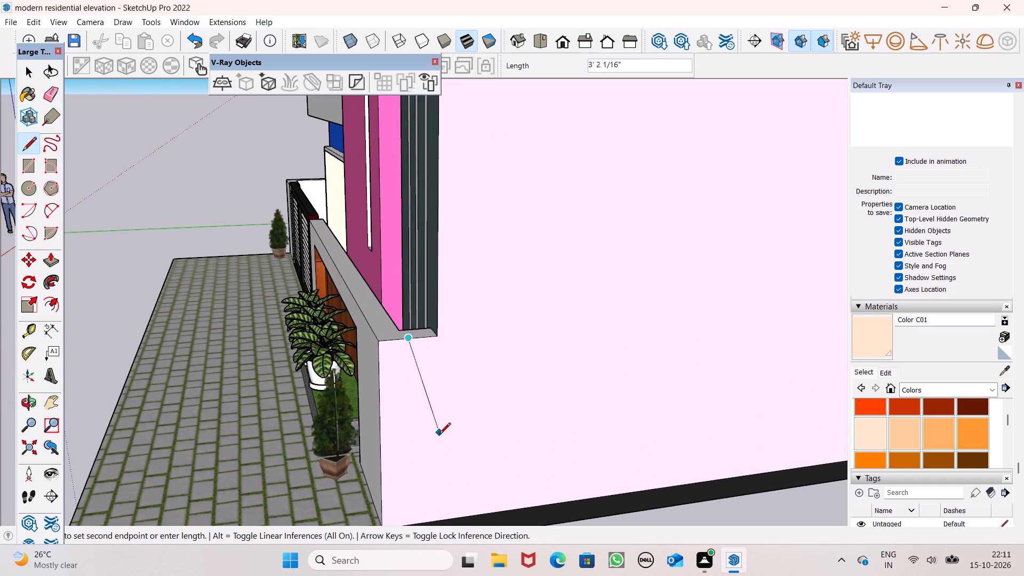
scroll(410, 382, "down", 6)
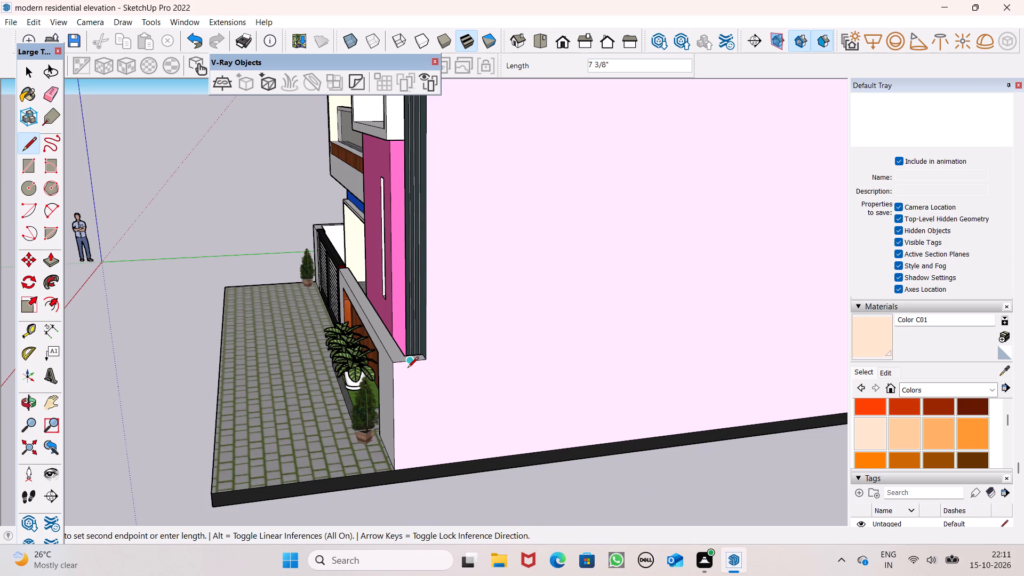
scroll(403, 375, "down", 1)
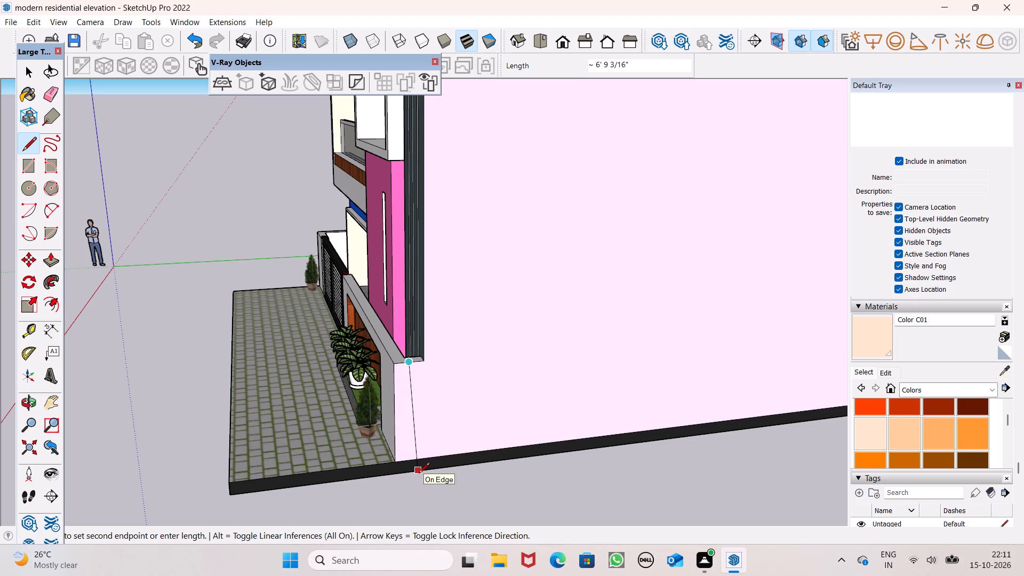
scroll(421, 476, "up", 5)
scroll(396, 438, "down", 3)
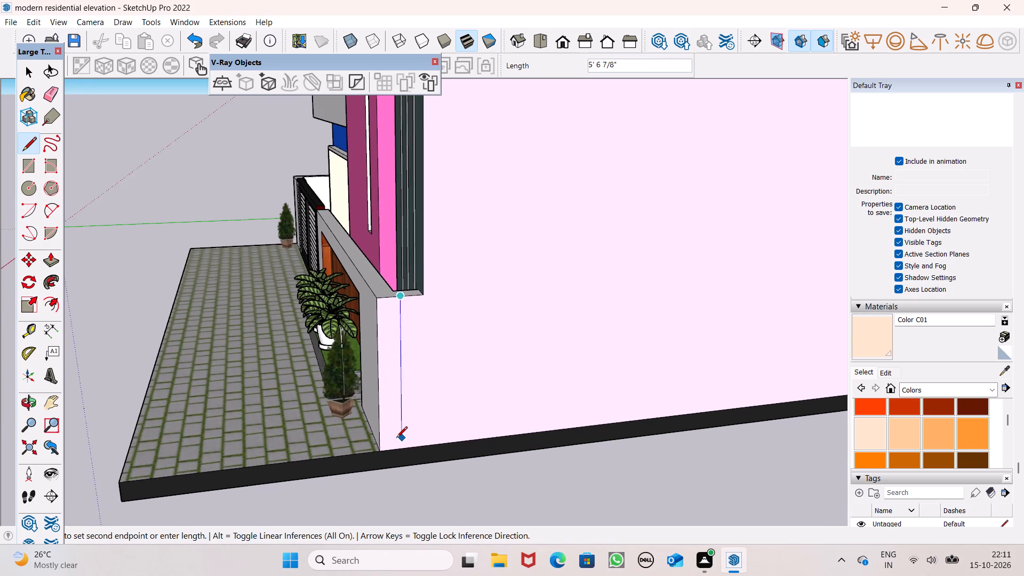
scroll(396, 438, "down", 2)
scroll(415, 453, "up", 3)
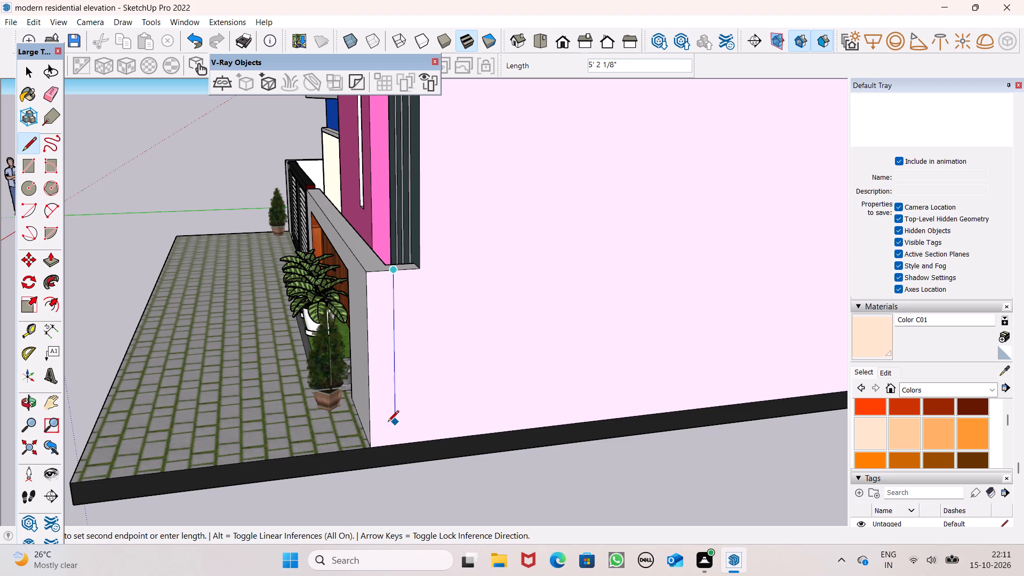
scroll(388, 422, "down", 3)
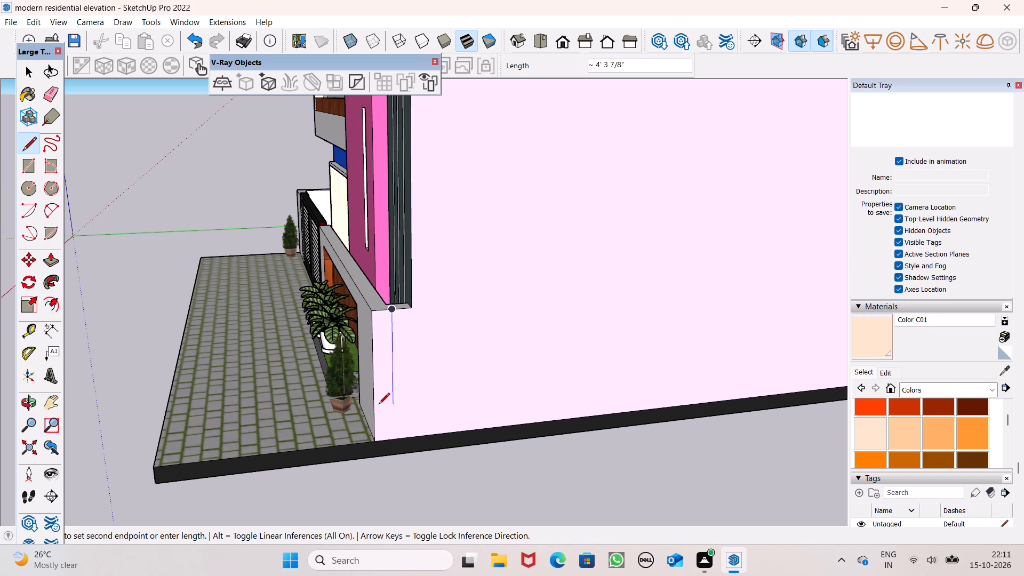
scroll(403, 435, "up", 4)
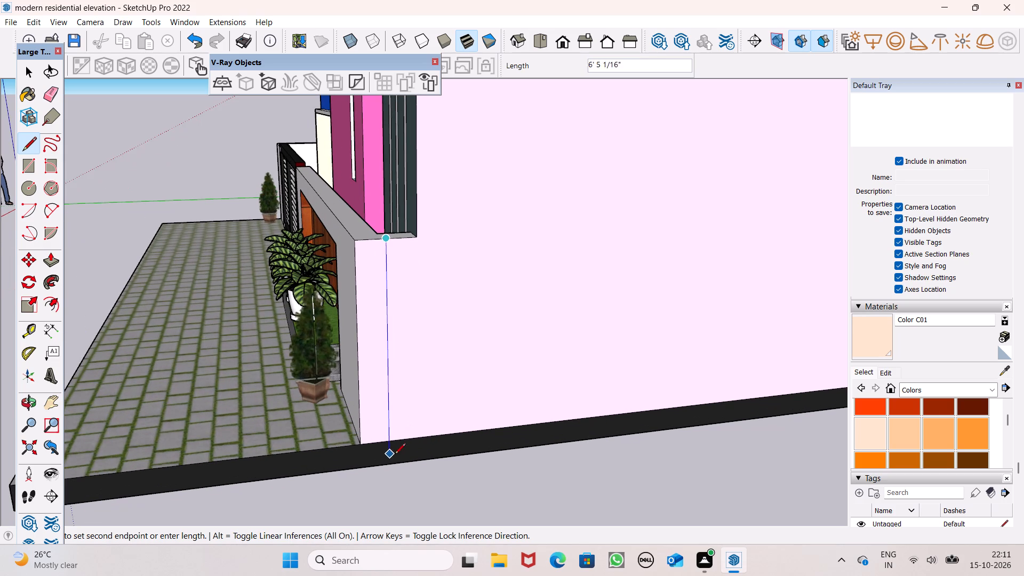
left_click(395, 462)
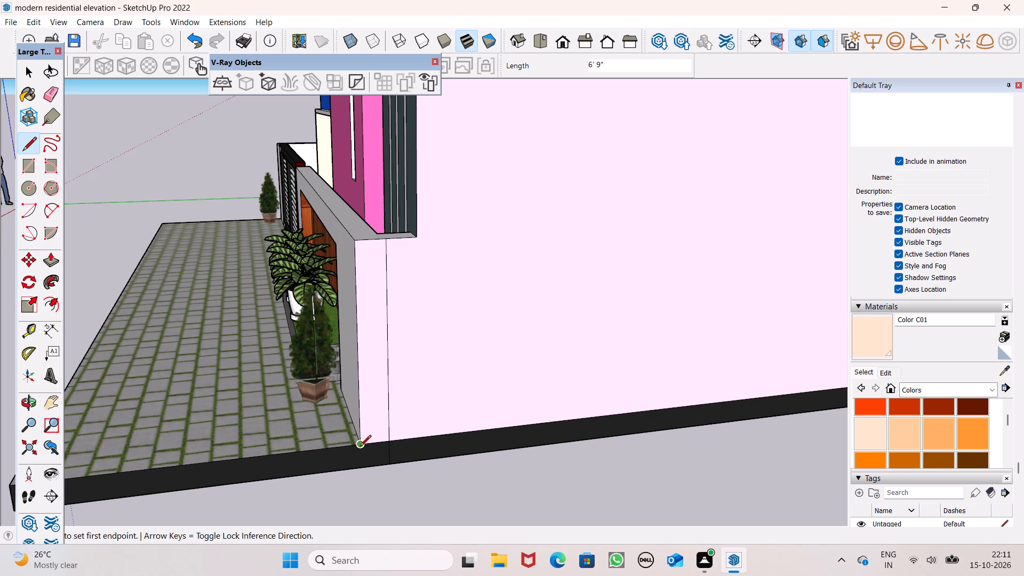
Draw a short vertical line from the boundary wall's bottom front corner down across the side of the base slab.
left_click(360, 447)
left_click(365, 467)
key("space")
scroll(375, 389, "down", 4)
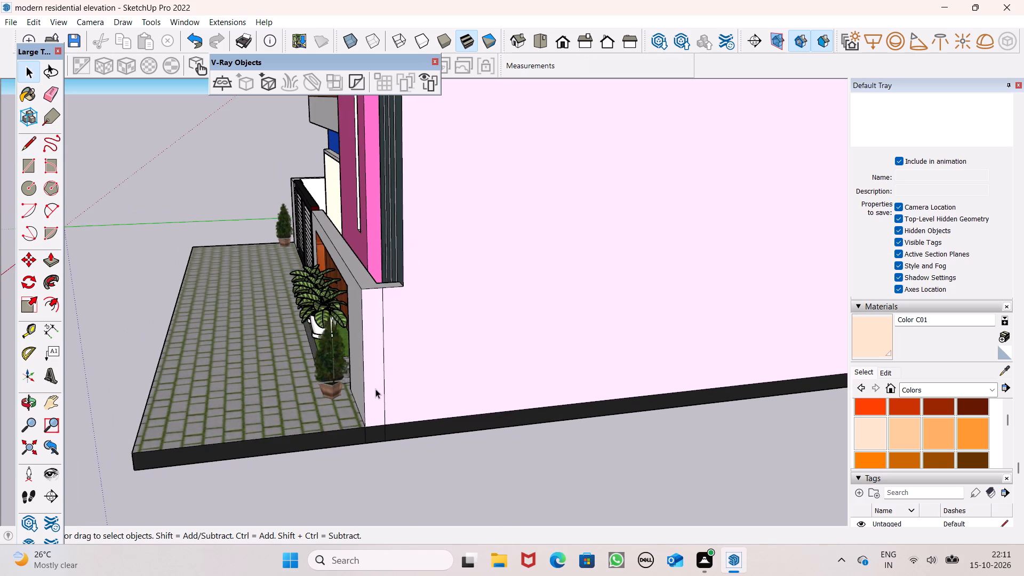
Extrude the narrow base section beneath the boundary wall's end outward past the house's side wall.
scroll(375, 391, "down", 3)
middle_click_drag(421, 442, 469, 494)
scroll(348, 400, "down", 3)
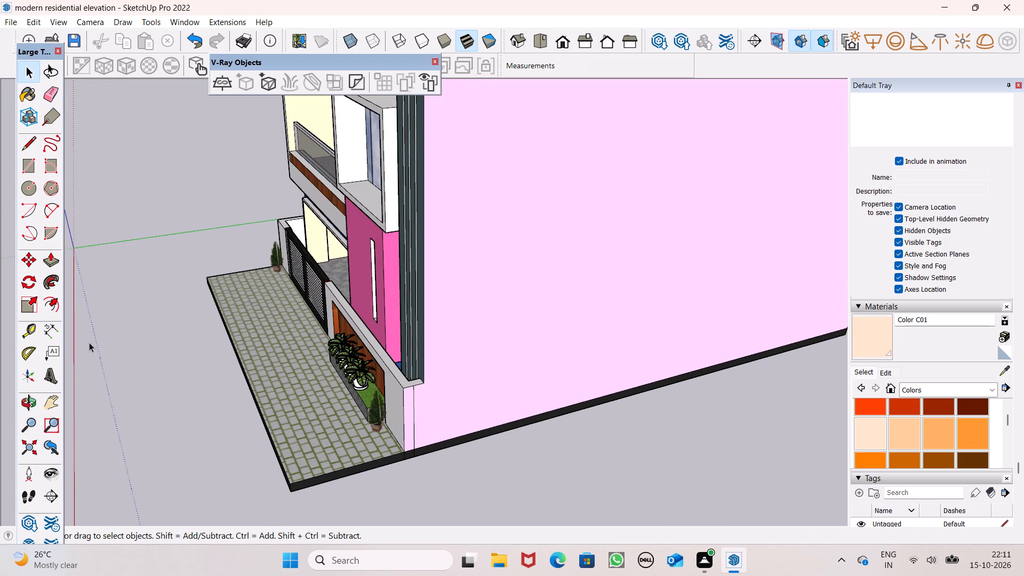
left_click(55, 266)
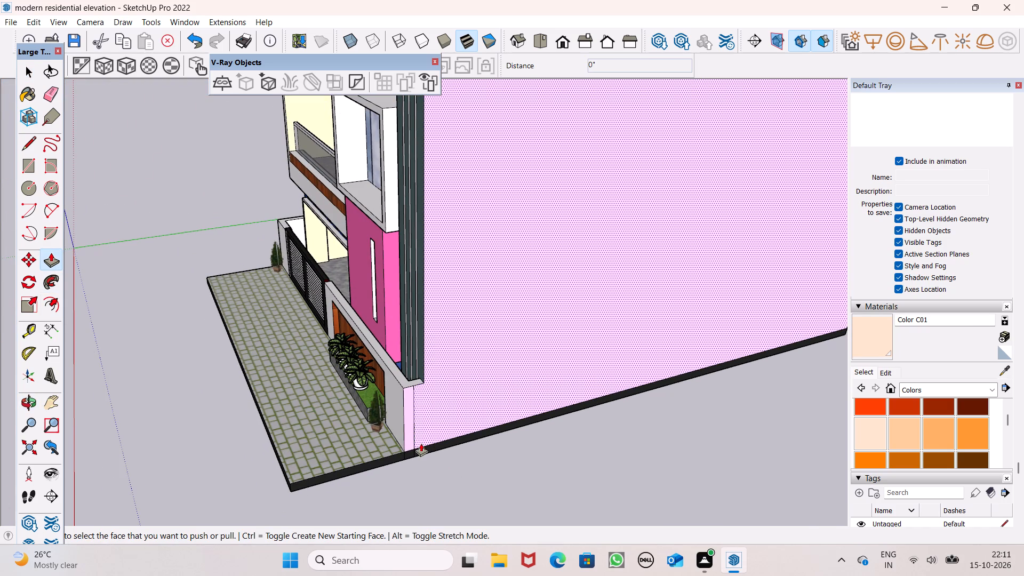
left_click_drag(411, 452, 440, 477)
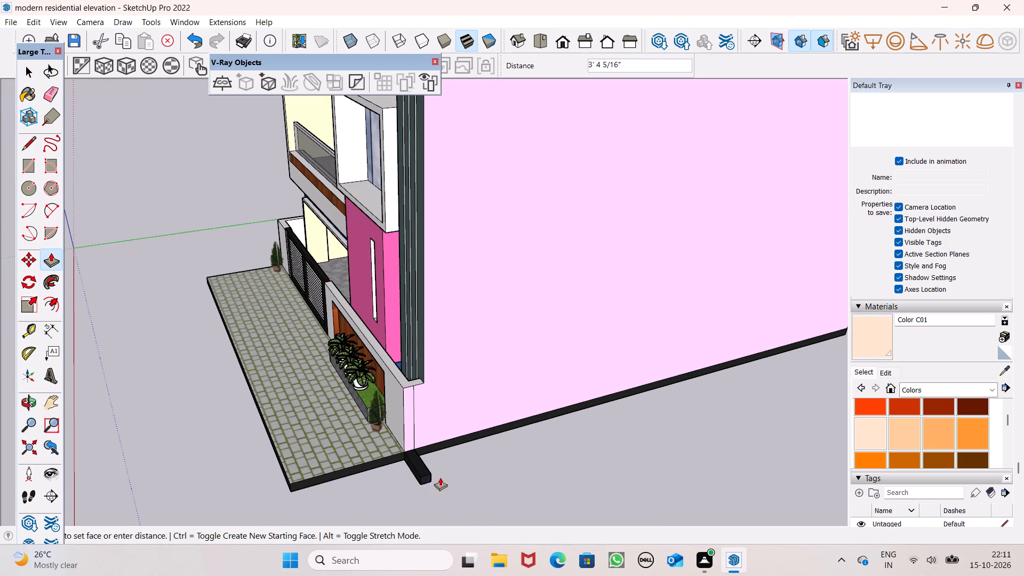
left_click_drag(440, 477, 521, 557)
Extrude the boundary wall's end face outward over the extended base strip, past the house's side wall.
left_click_drag(412, 401, 470, 481)
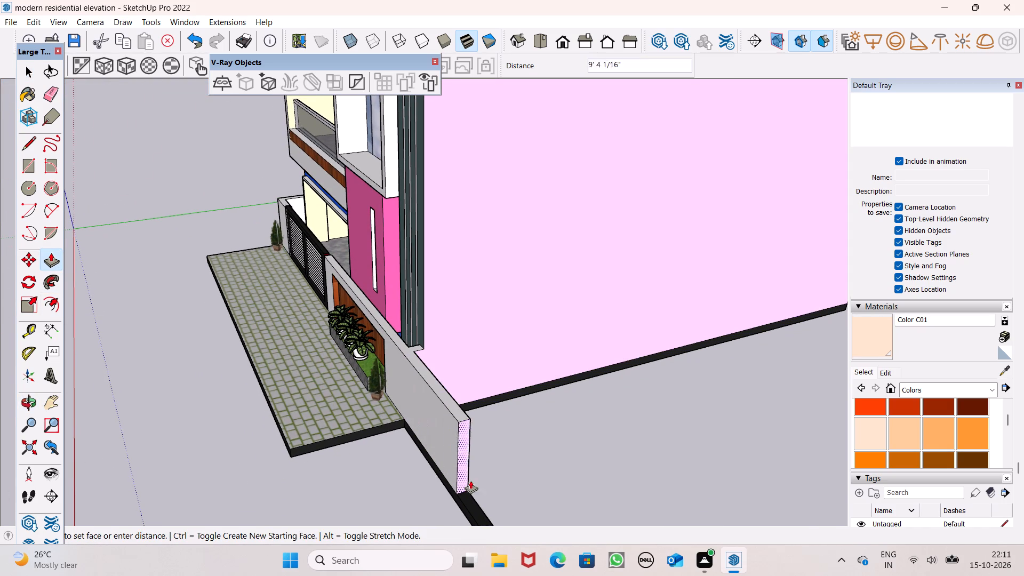
left_click_drag(470, 481, 505, 520)
Push the protruding end of the base strip back about 1' 8 13/16" toward the extended boundary wall's end.
scroll(500, 386, "down", 4)
middle_click_drag(549, 489, 639, 409)
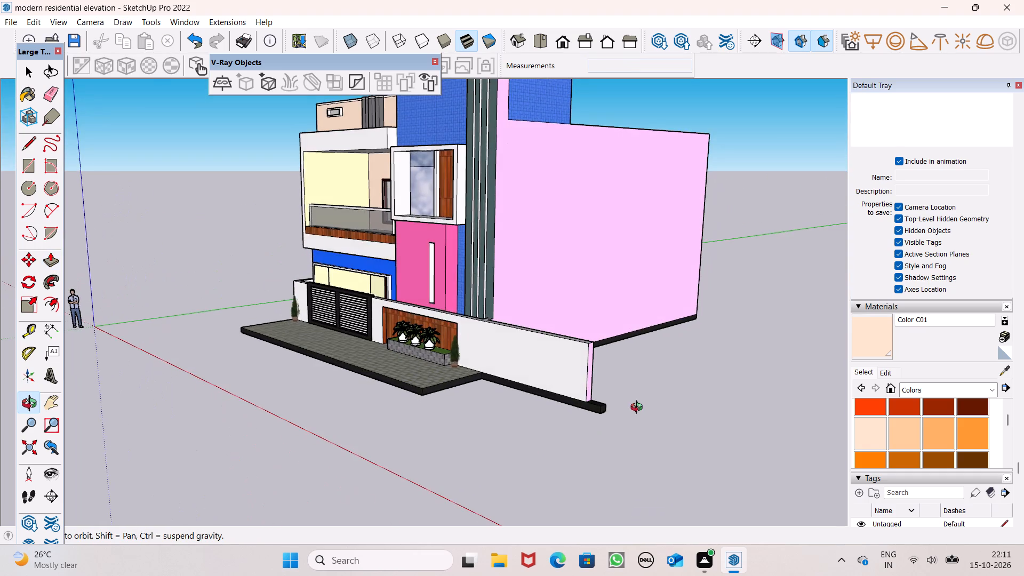
middle_click_drag(639, 409, 565, 410)
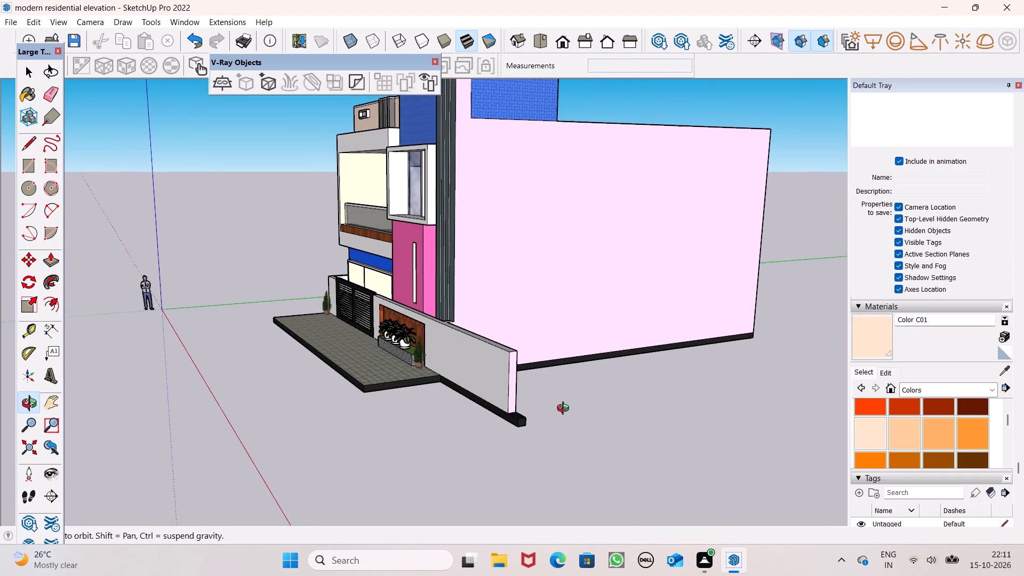
middle_click_drag(565, 410, 572, 410)
scroll(541, 417, "up", 6)
left_click_drag(537, 420, 529, 399)
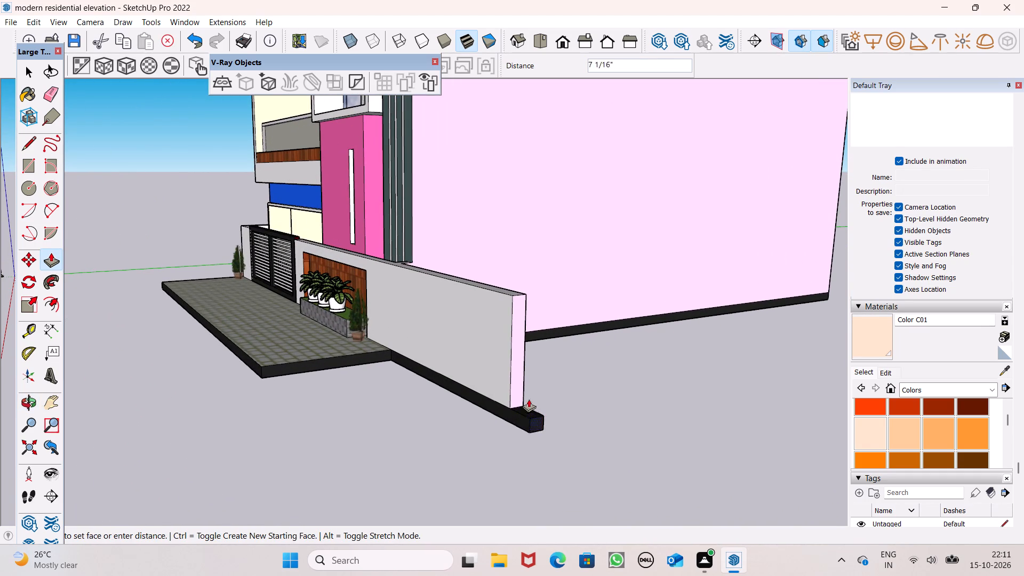
left_click_drag(529, 399, 522, 380)
Extend the paved slab's end about 10' 10 11/16" along the front of the extended boundary wall.
scroll(388, 368, "down", 1)
middle_click_drag(435, 403, 560, 375)
scroll(516, 362, "up", 1)
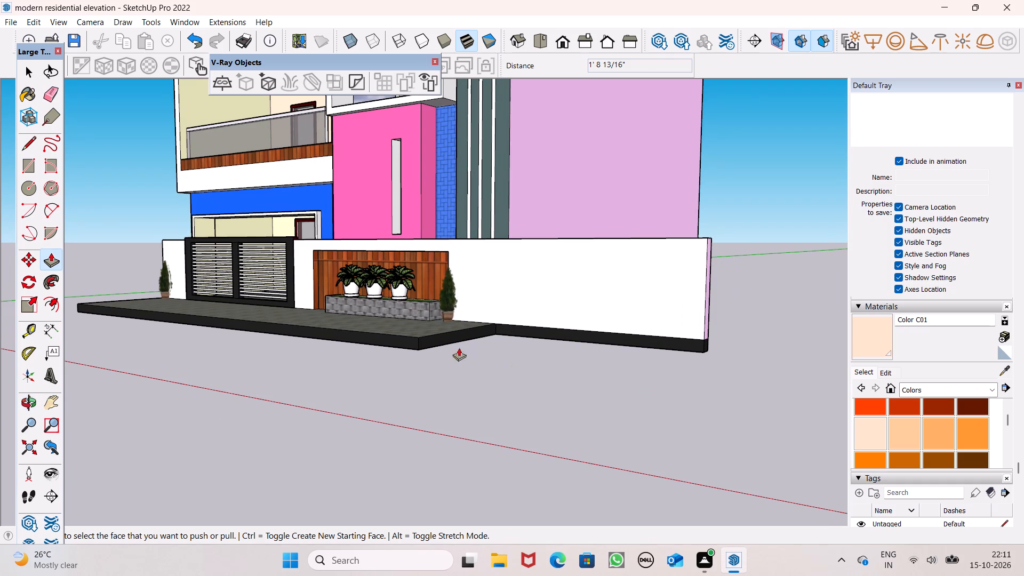
left_click_drag(445, 339, 605, 393)
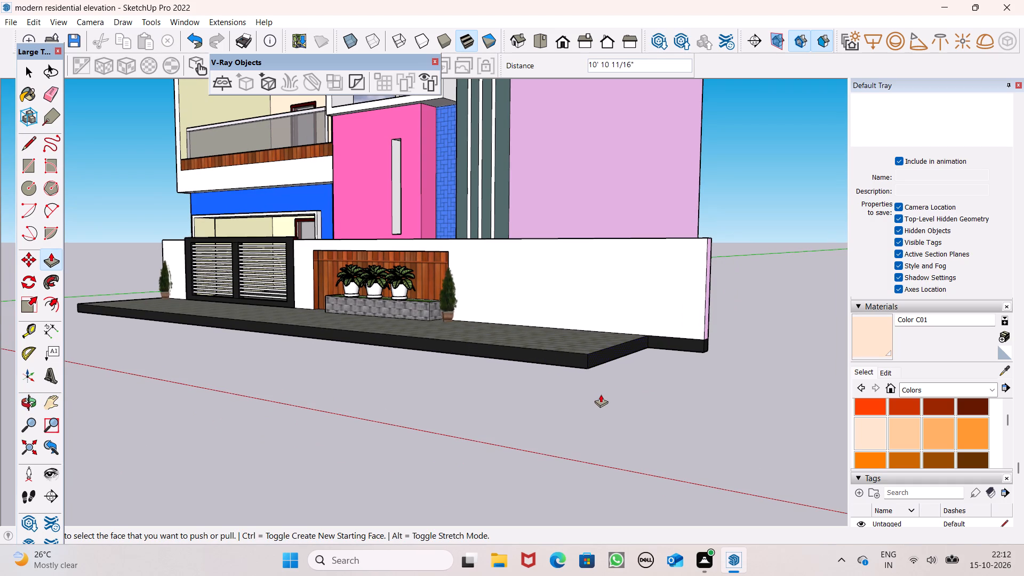
Push the base strip's end under the boundary wall back 3' 4 1/8" to line up with the paved slab's end.
scroll(594, 366, "down", 3)
middle_click_drag(591, 367, 459, 441)
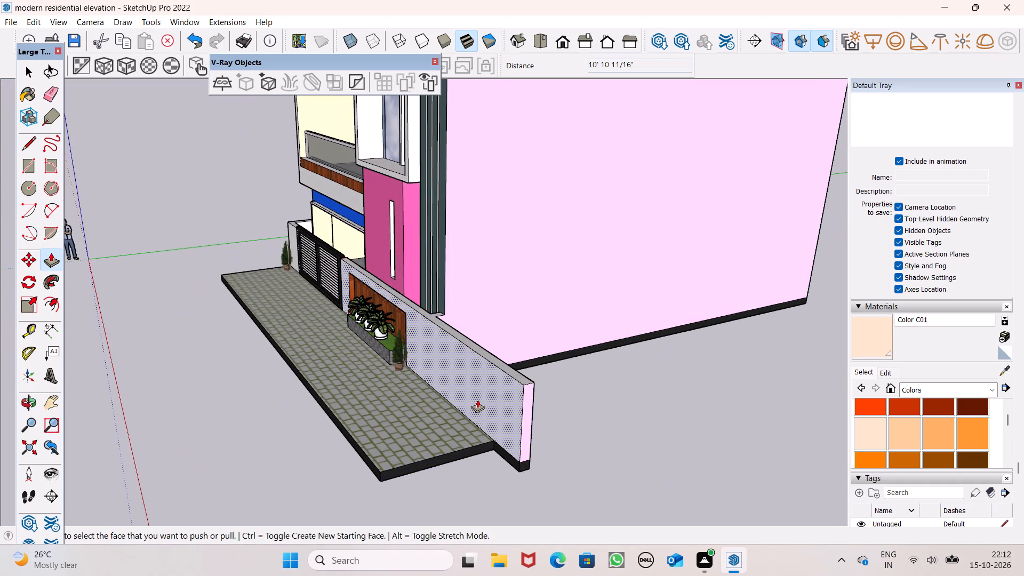
scroll(477, 399, "up", 1)
scroll(477, 399, "down", 3)
middle_click_drag(477, 399, 486, 474)
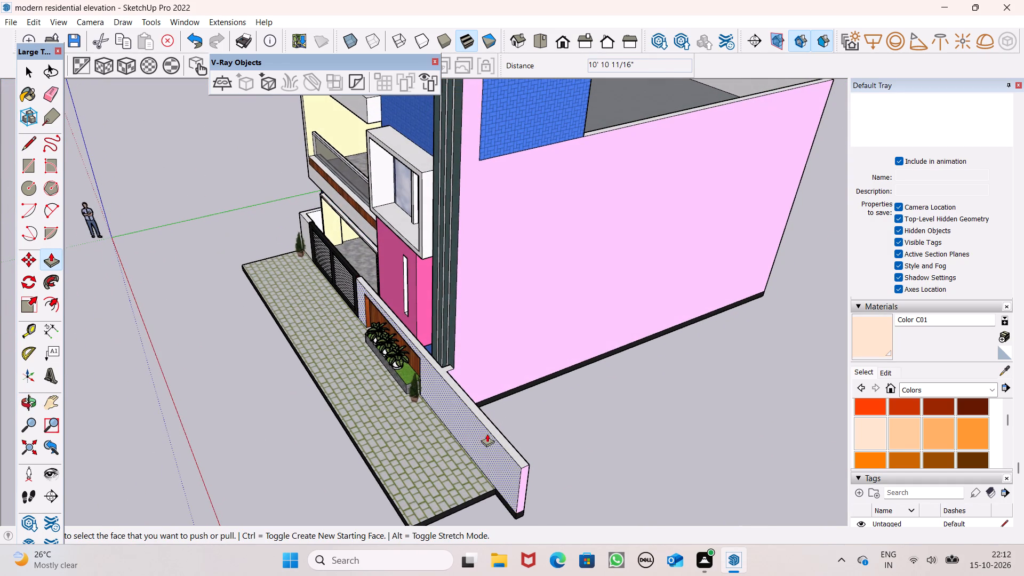
scroll(505, 434, "down", 1)
scroll(526, 523, "up", 7)
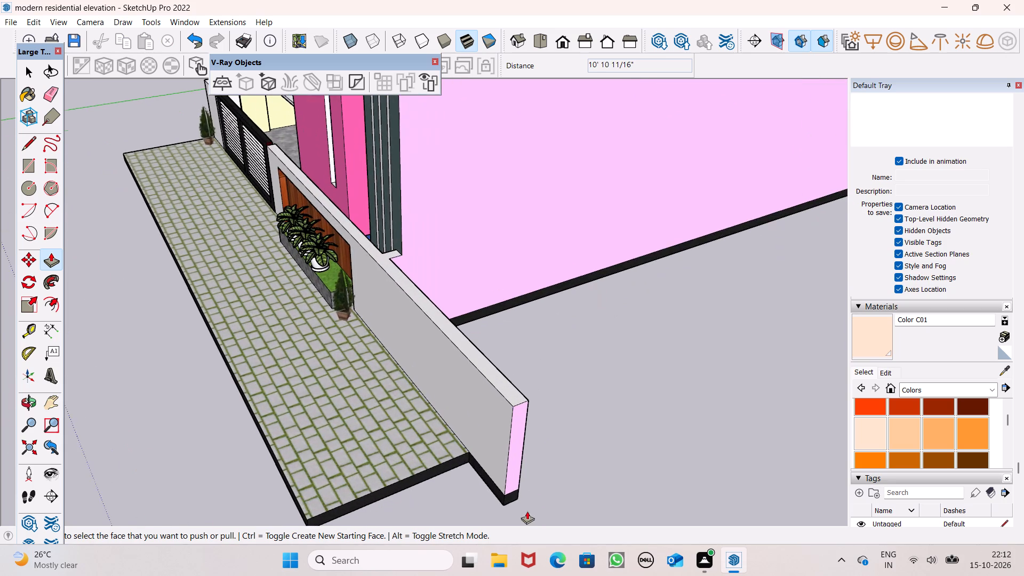
scroll(523, 490, "up", 5)
left_click_drag(505, 506, 430, 464)
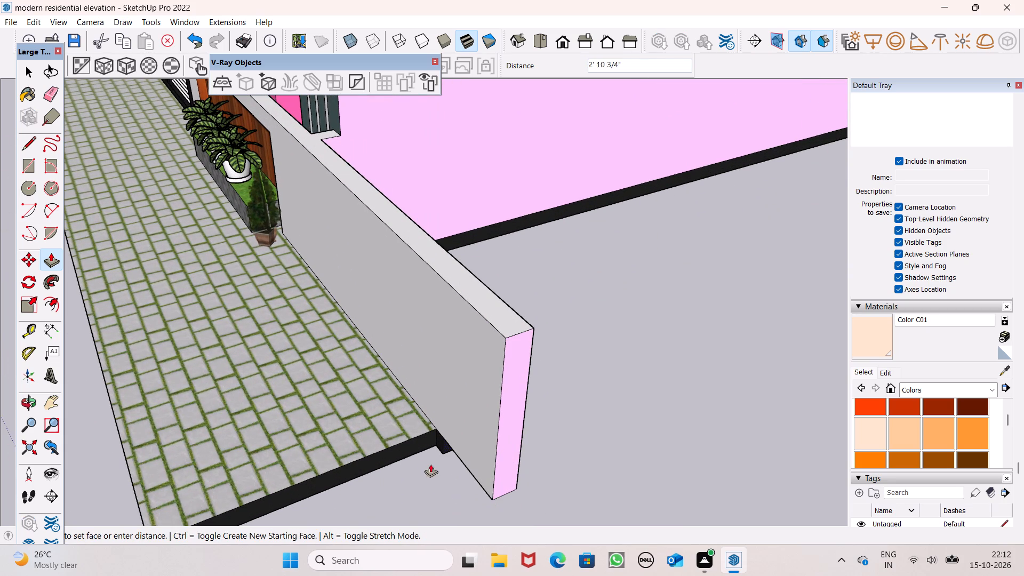
left_click_drag(430, 464, 398, 441)
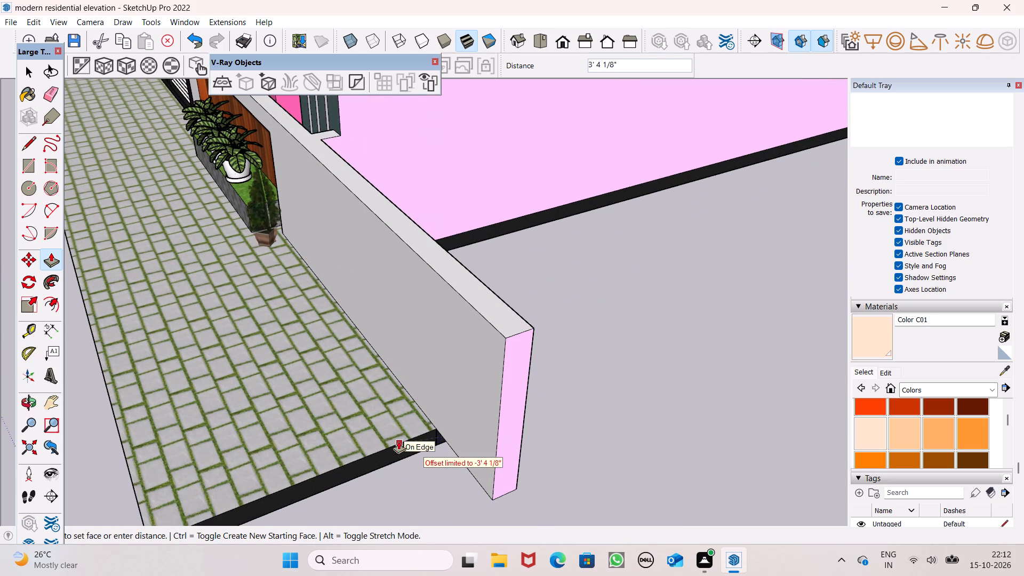
left_click_drag(398, 441, 386, 441)
Push the boundary wall's end face back and adjust it flush with the end of the base below.
left_click_drag(502, 445, 400, 425)
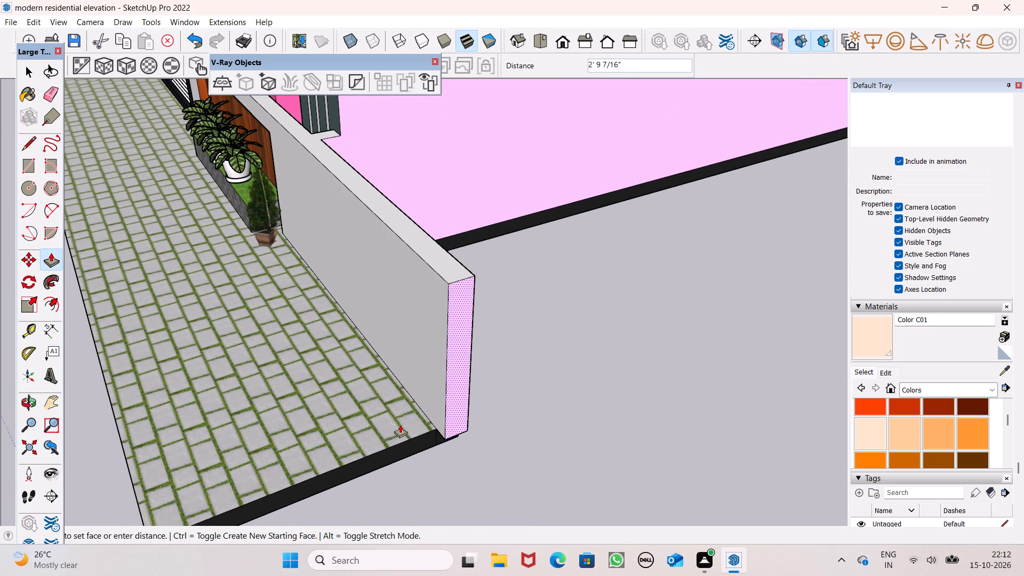
left_click_drag(400, 425, 335, 438)
scroll(435, 419, "up", 4)
left_click_drag(441, 412, 439, 433)
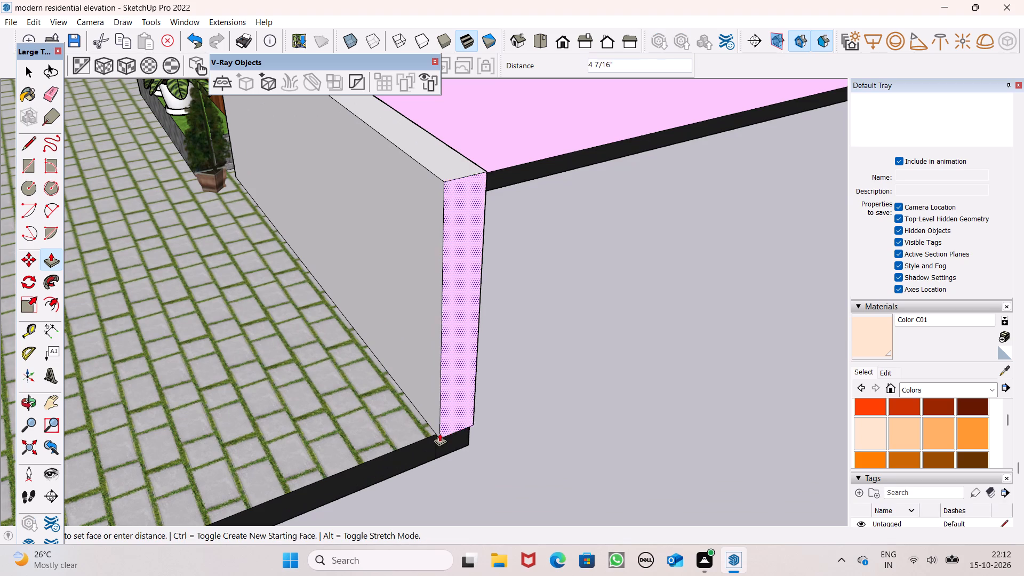
left_click_drag(439, 433, 418, 435)
scroll(517, 356, "down", 6)
scroll(494, 403, "up", 11)
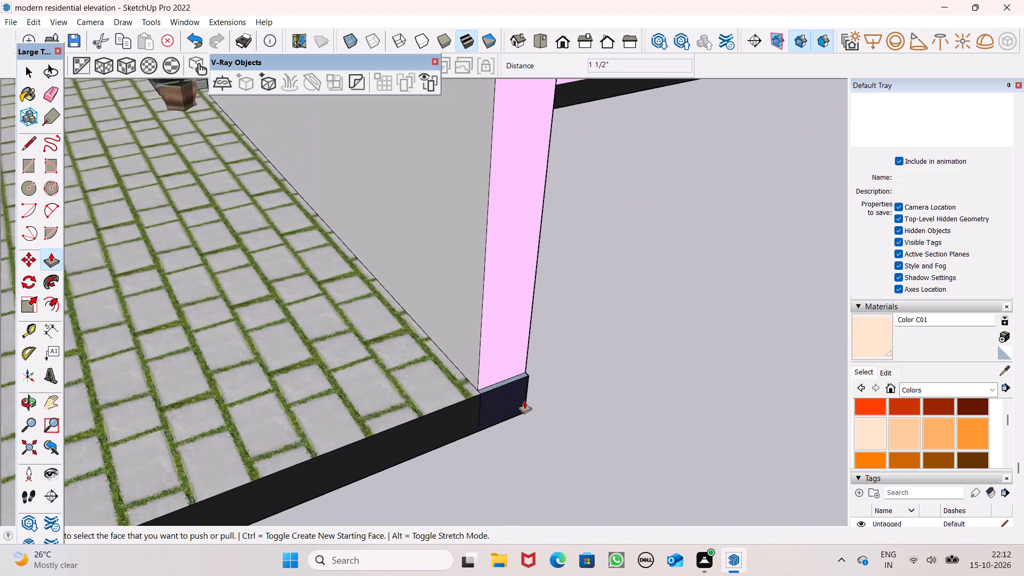
scroll(524, 401, "up", 3)
left_click_drag(481, 351, 446, 401)
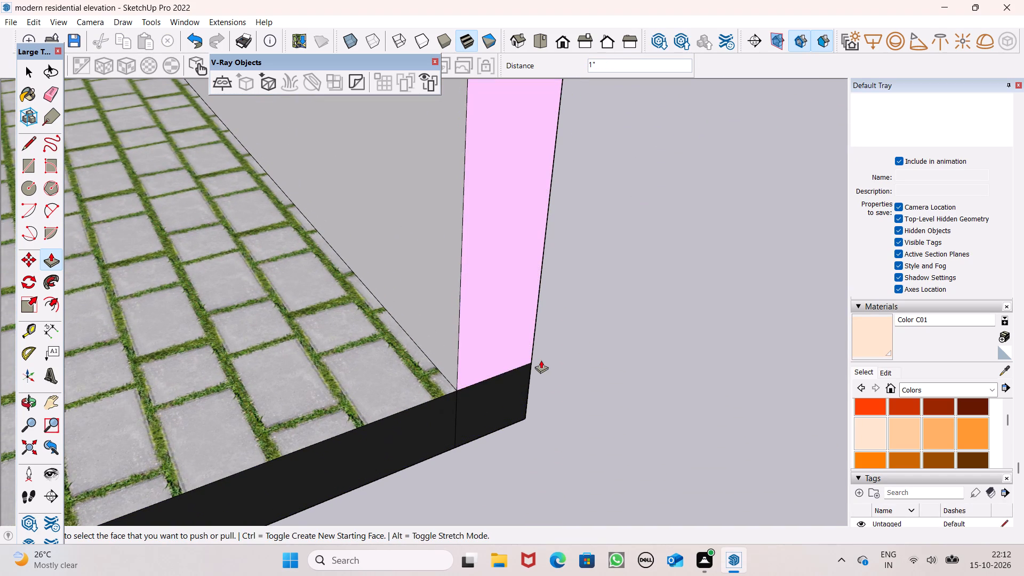
key("space")
Draw a line about 10 3/16" long across the boundary wall's top, from the house's side corner to the front edge.
scroll(541, 360, "down", 8)
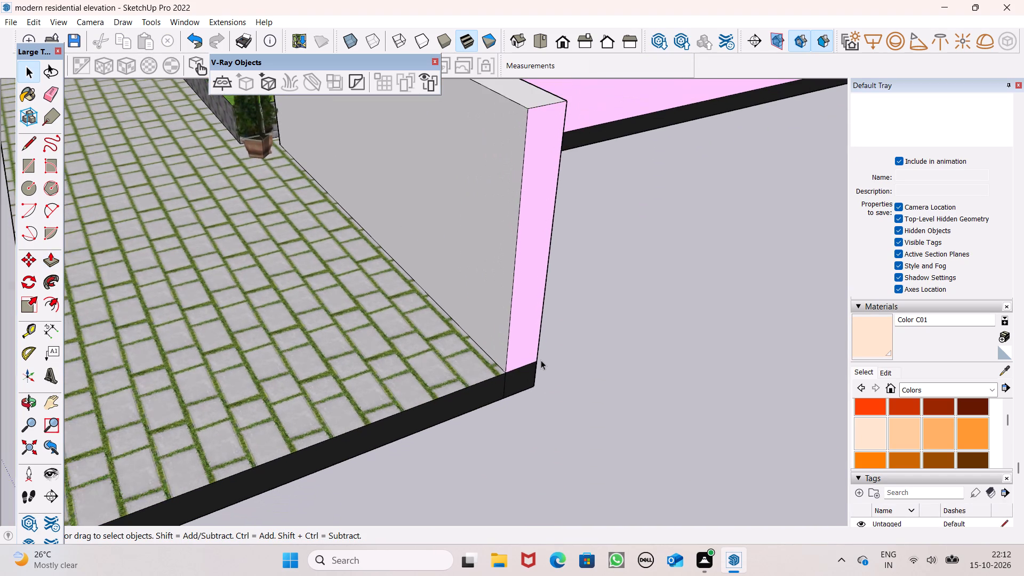
middle_click_drag(522, 411, 645, 373)
scroll(598, 406, "down", 6)
middle_click_drag(522, 449, 603, 437)
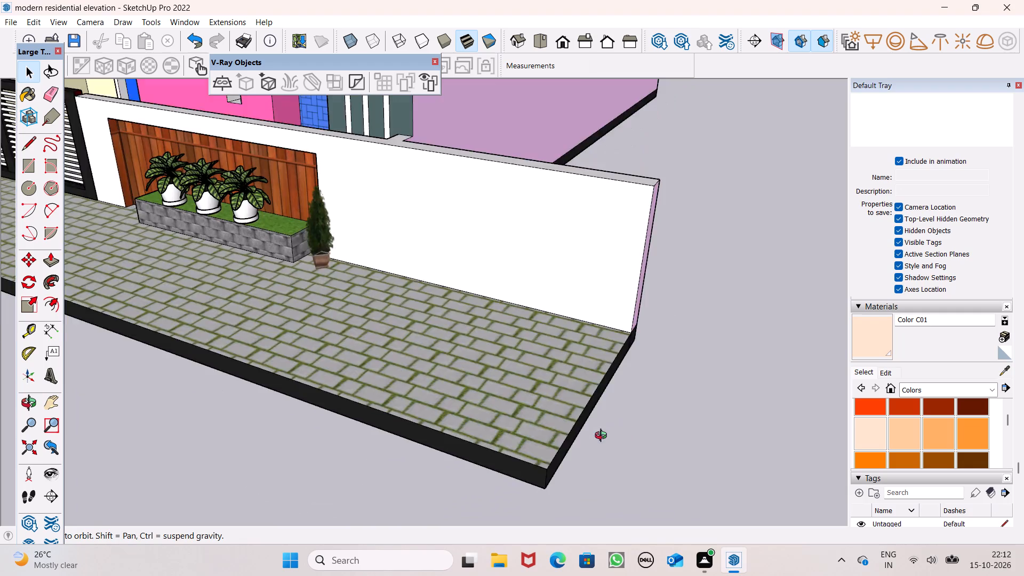
middle_click_drag(603, 437, 657, 402)
scroll(627, 376, "down", 2)
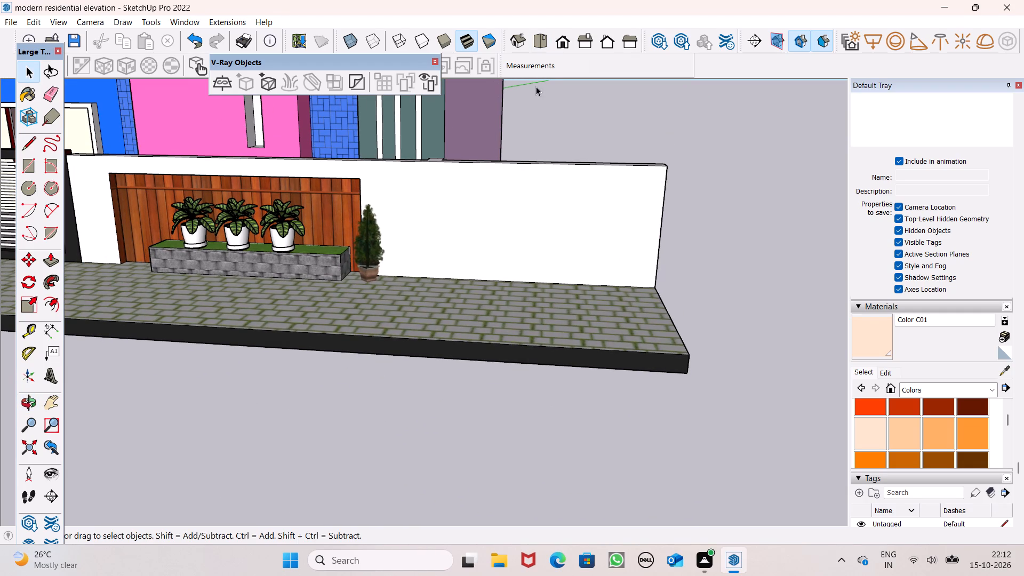
scroll(463, 159, "up", 3)
middle_click_drag(445, 185, 489, 316)
middle_click(488, 314)
scroll(488, 314, "up", 1)
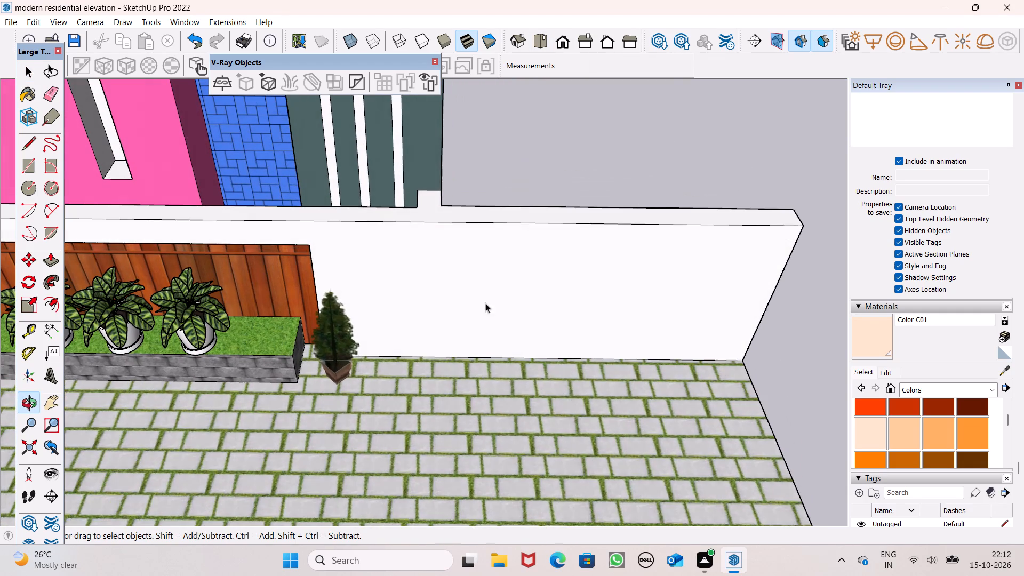
left_click(21, 147)
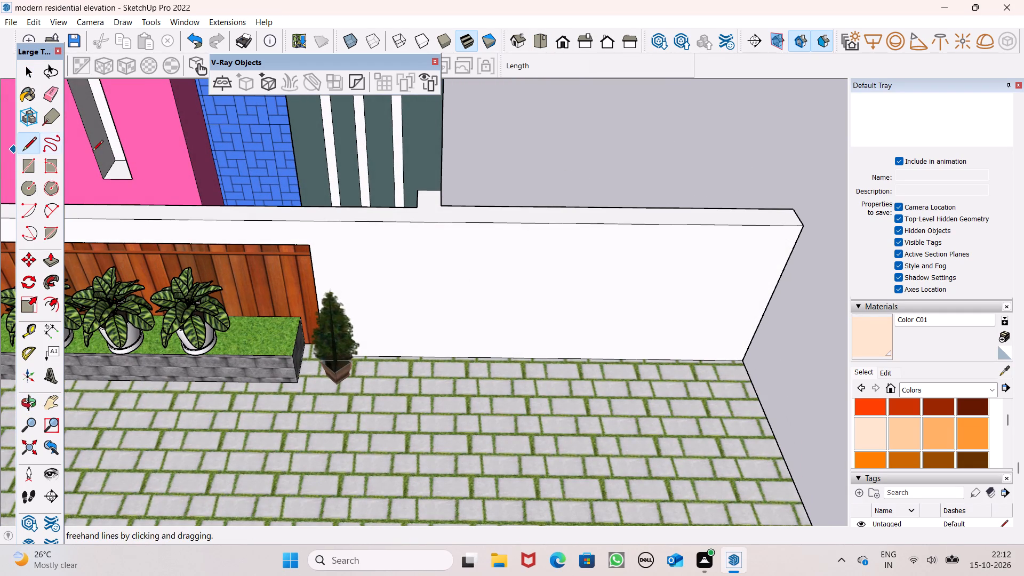
scroll(295, 221, "up", 3)
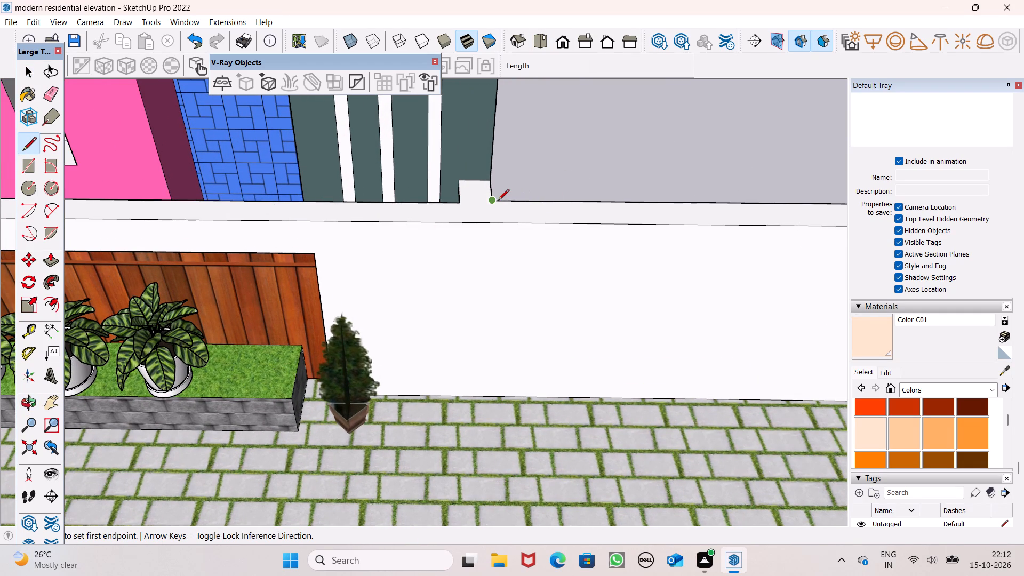
left_click(498, 201)
left_click(501, 220)
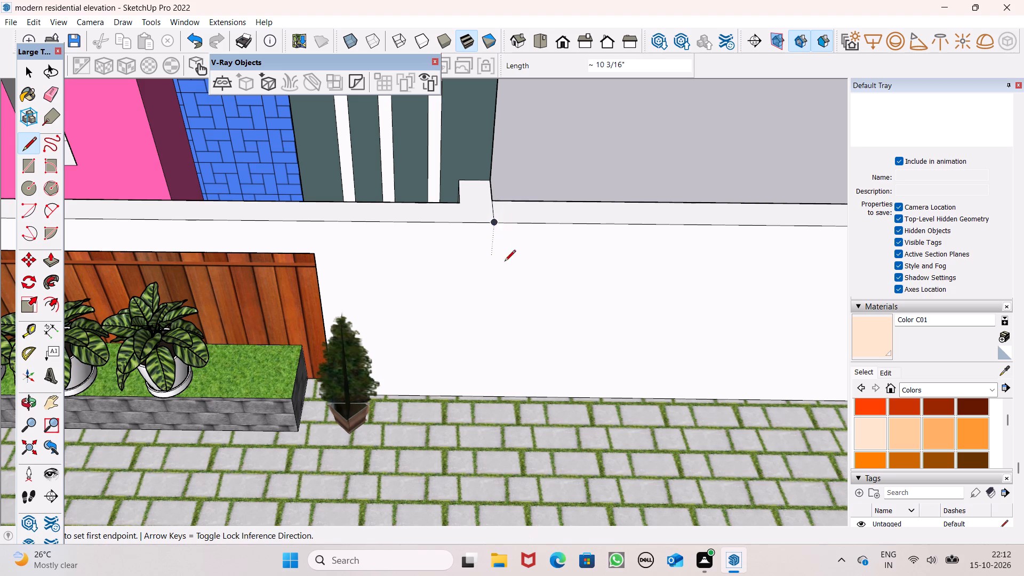
Draw a vertical line about 6' long down the boundary wall's front face, from the top dividing line to the paving.
left_click(494, 224)
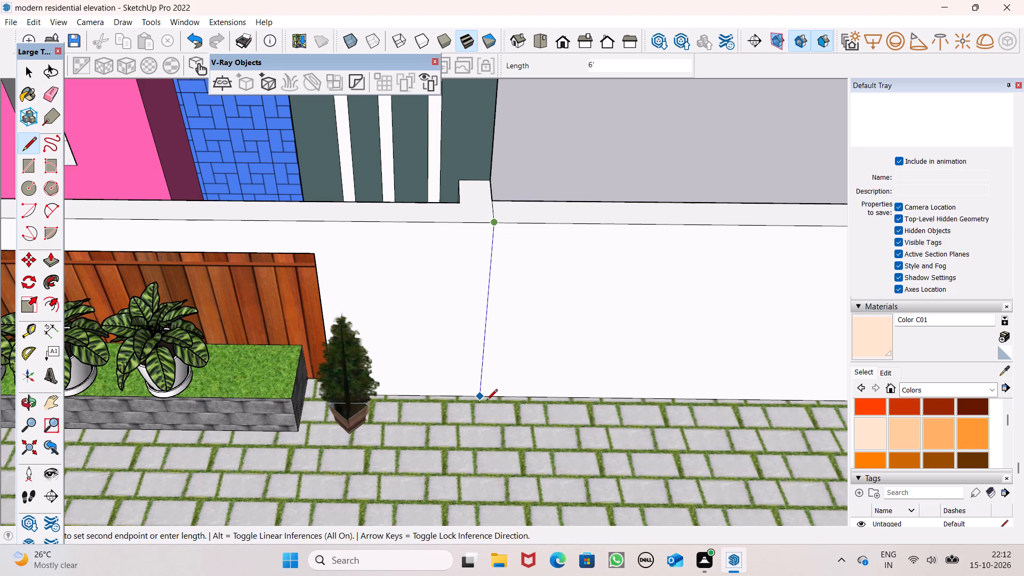
scroll(516, 338, "down", 2)
middle_click_drag(495, 355, 504, 282)
scroll(504, 282, "up", 1)
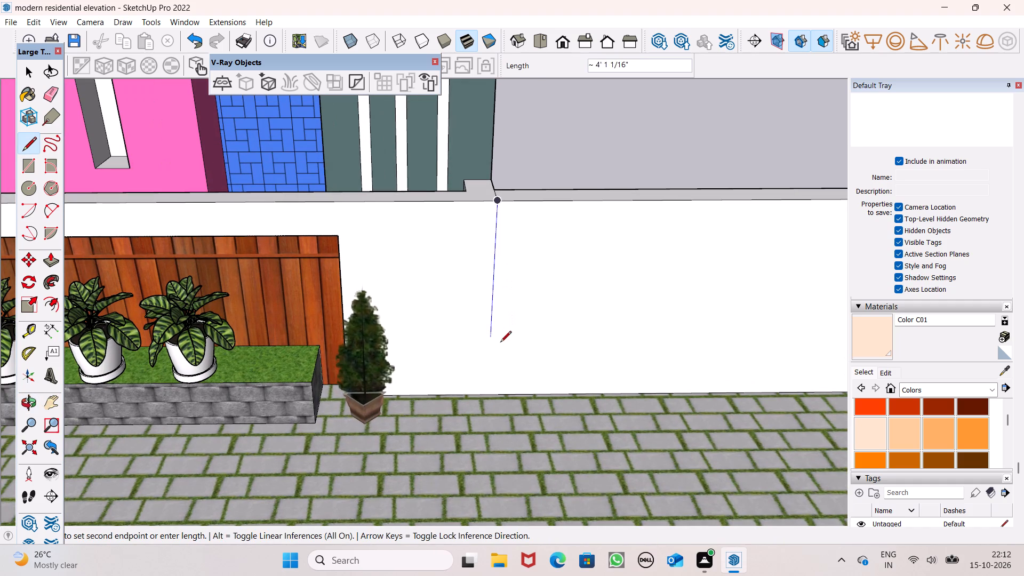
left_click(491, 391)
key("space")
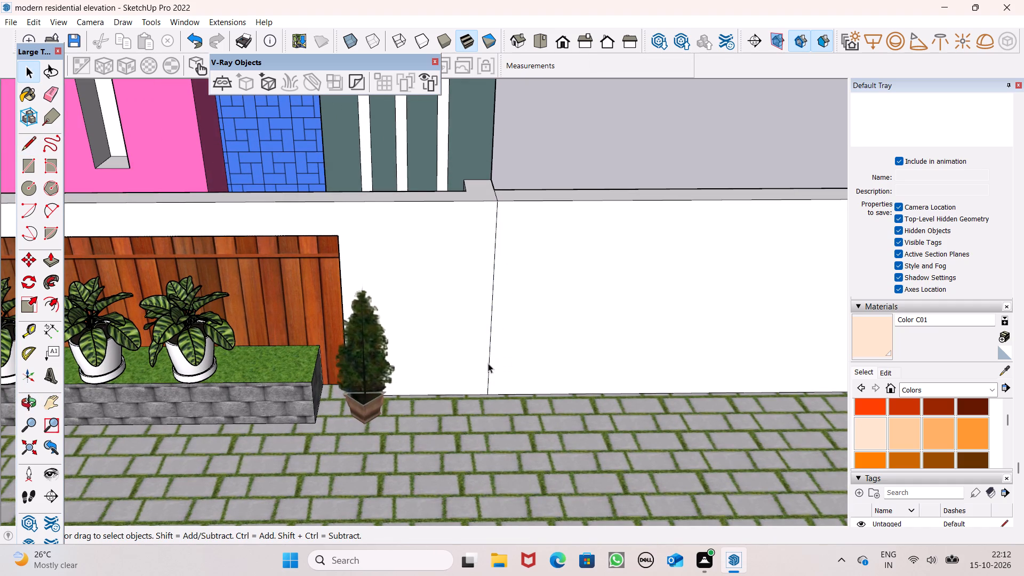
Outline a panel about 8' 8" wide and 3' 8 1/4" high on the new wall section's front face, rising from the paving.
scroll(482, 359, "down", 5)
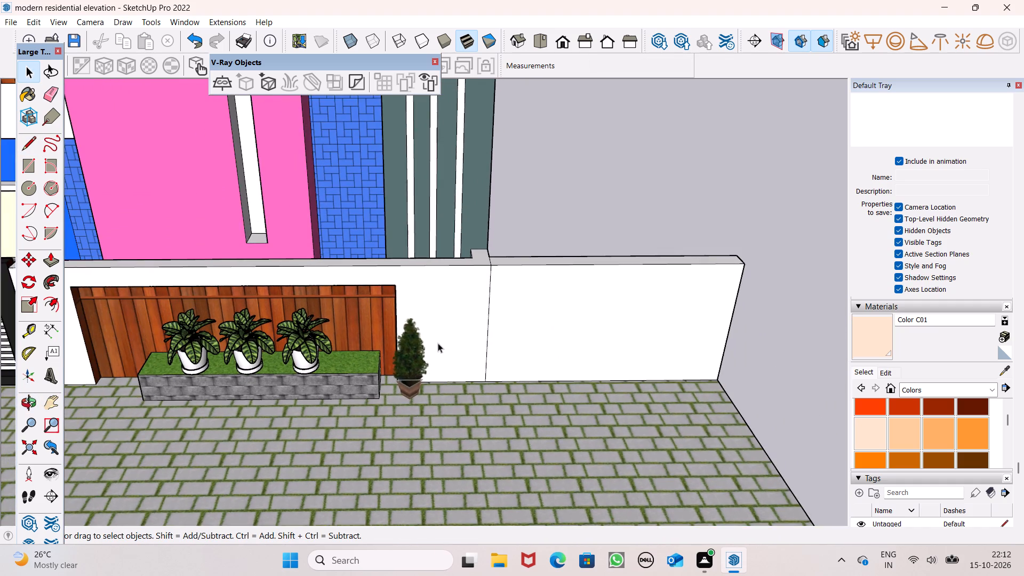
scroll(421, 338, "down", 4)
scroll(721, 261, "up", 2)
middle_click_drag(681, 279, 680, 280)
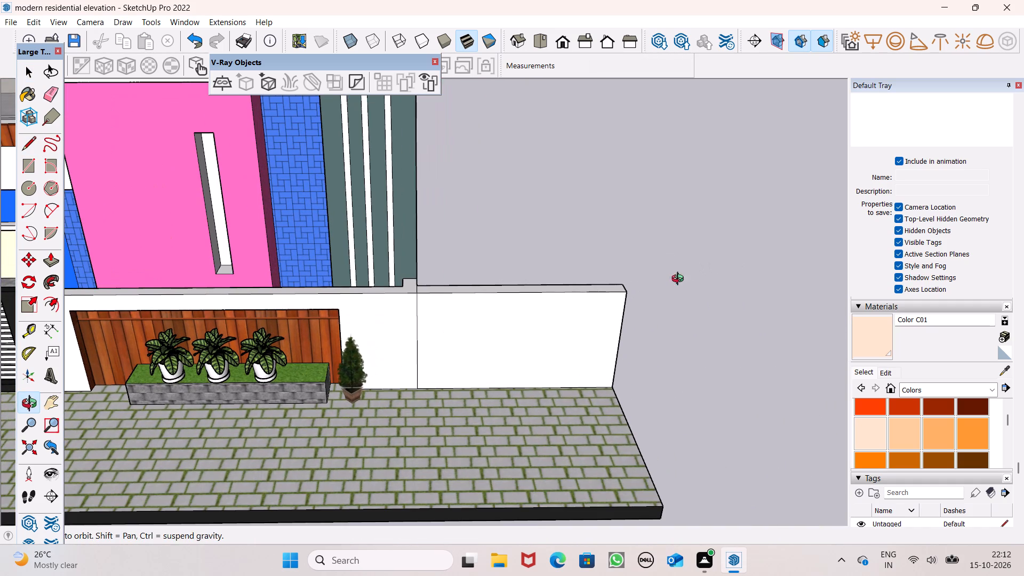
middle_click_drag(680, 280, 674, 193)
scroll(677, 193, "up", 1)
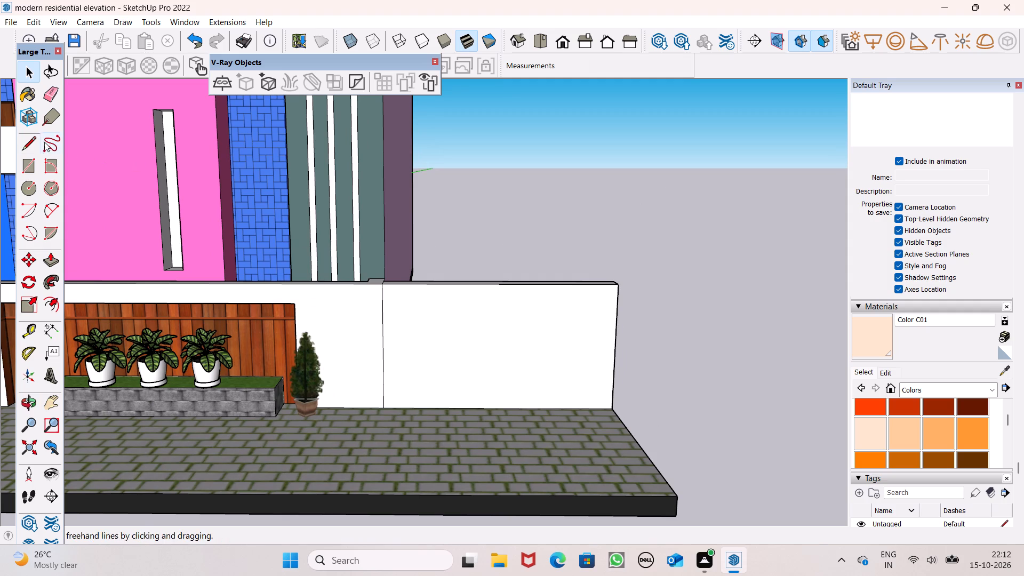
left_click(28, 149)
scroll(314, 345, "up", 3)
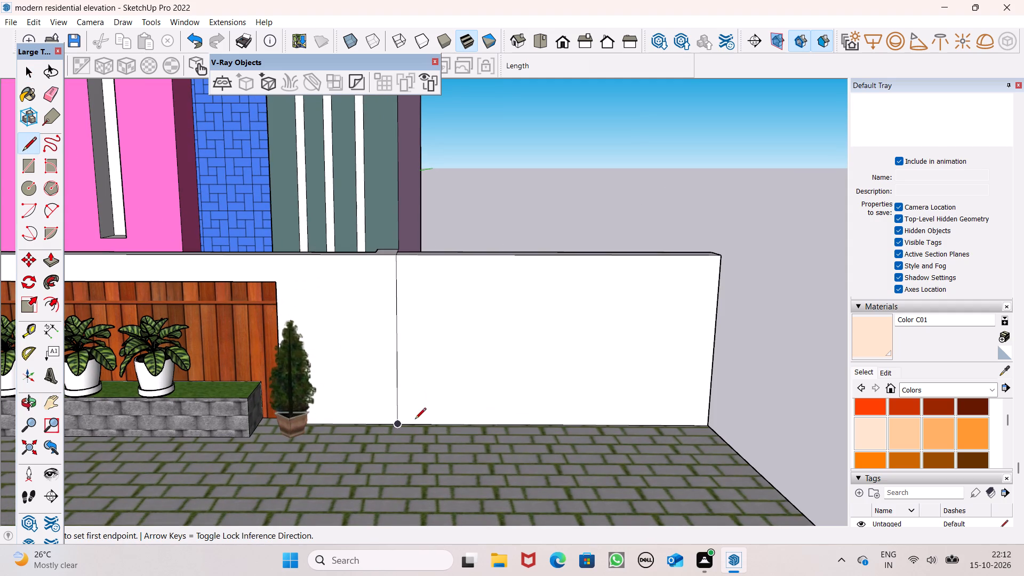
left_click_drag(422, 422, 422, 422)
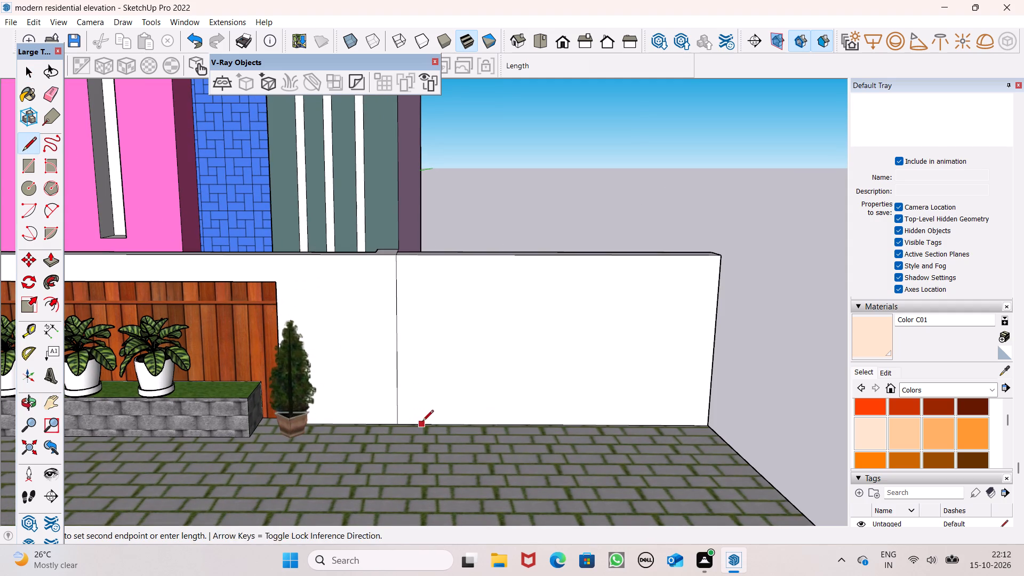
left_click_drag(422, 422, 427, 411)
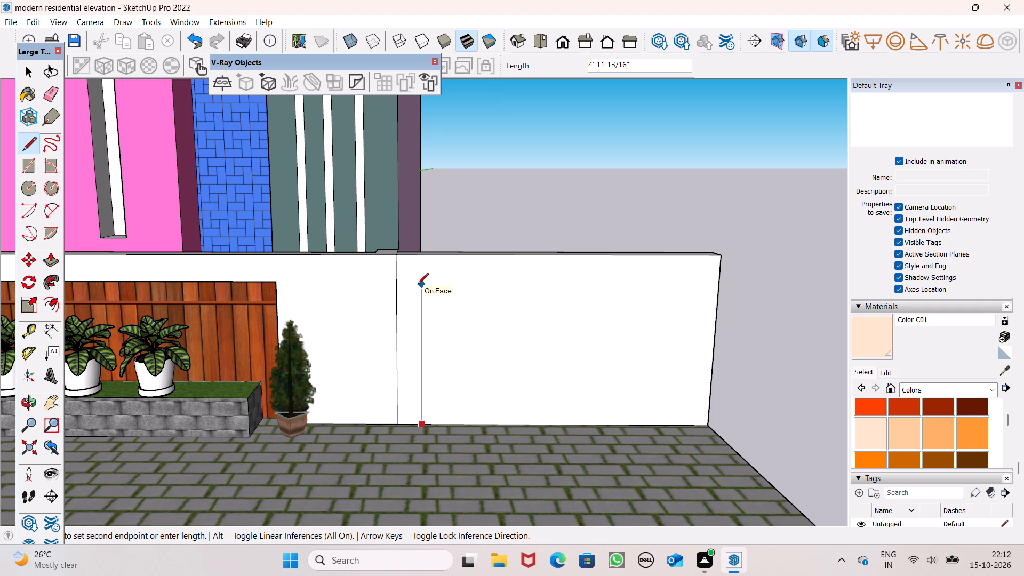
left_click(415, 322)
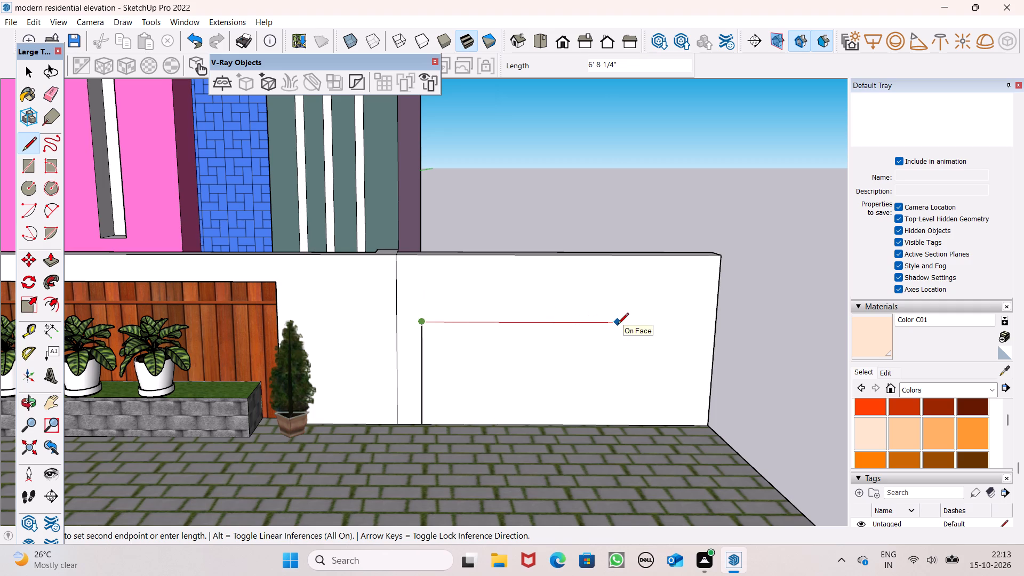
left_click(677, 326)
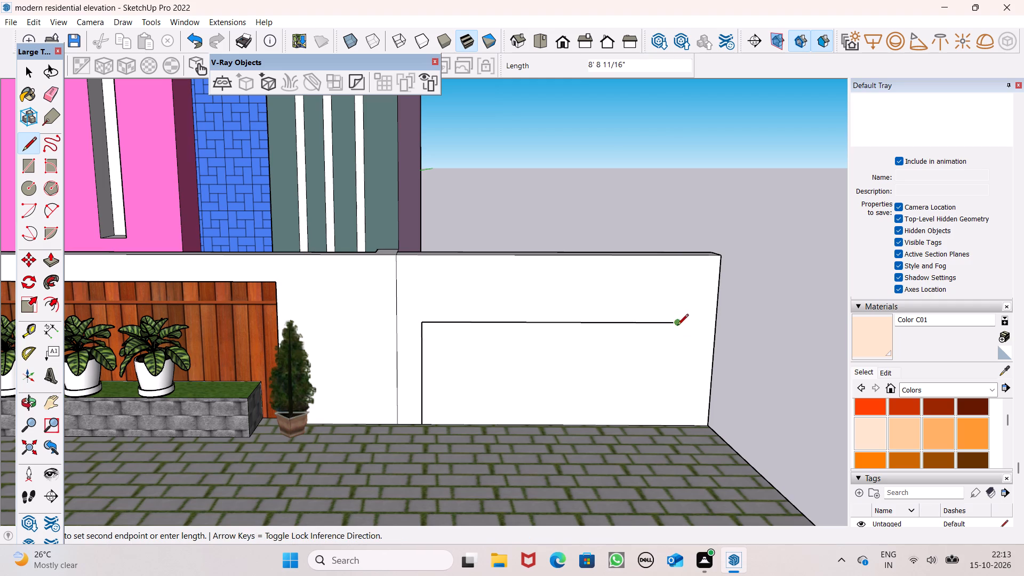
left_click(676, 425)
key("space")
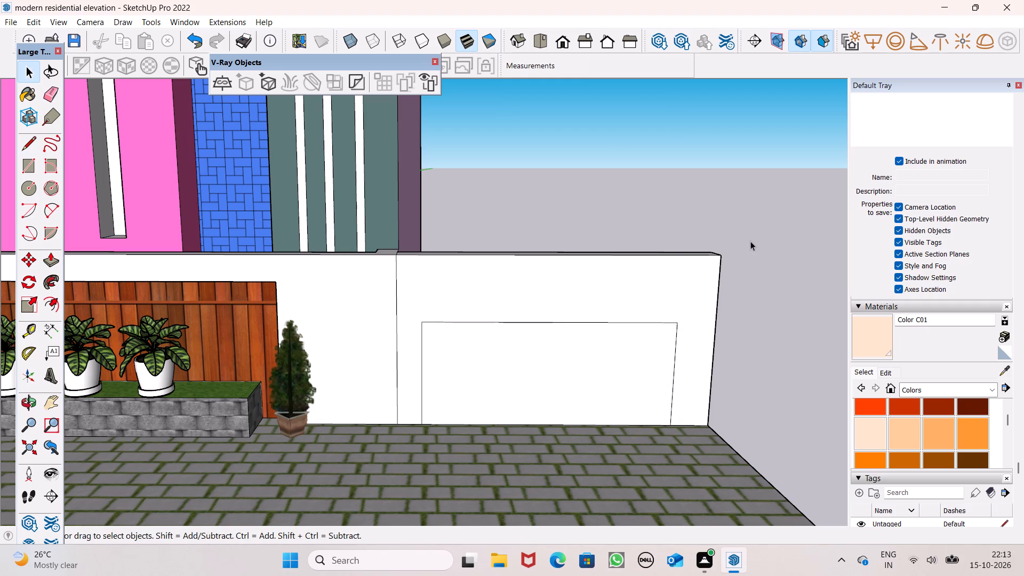
left_click(750, 241)
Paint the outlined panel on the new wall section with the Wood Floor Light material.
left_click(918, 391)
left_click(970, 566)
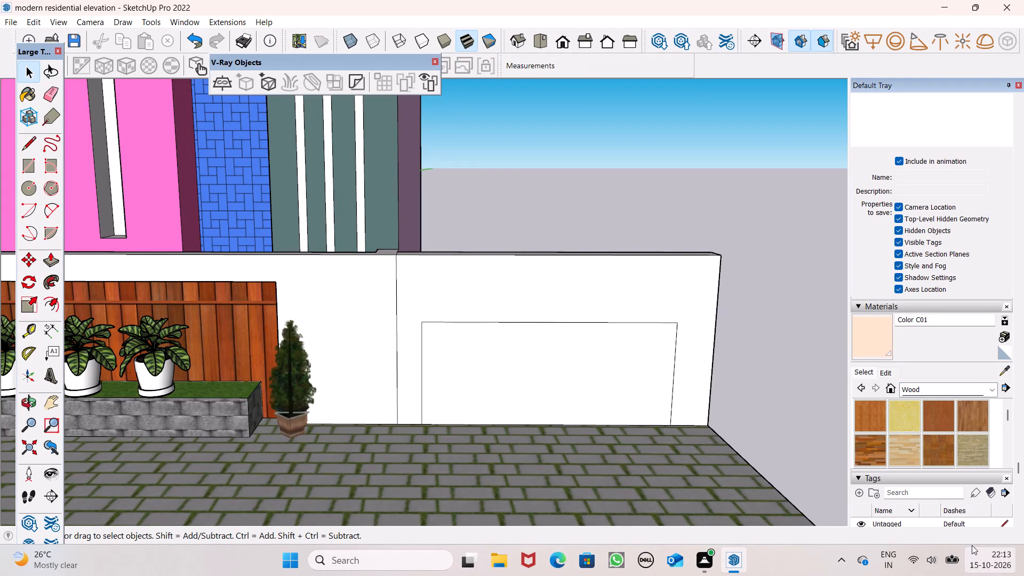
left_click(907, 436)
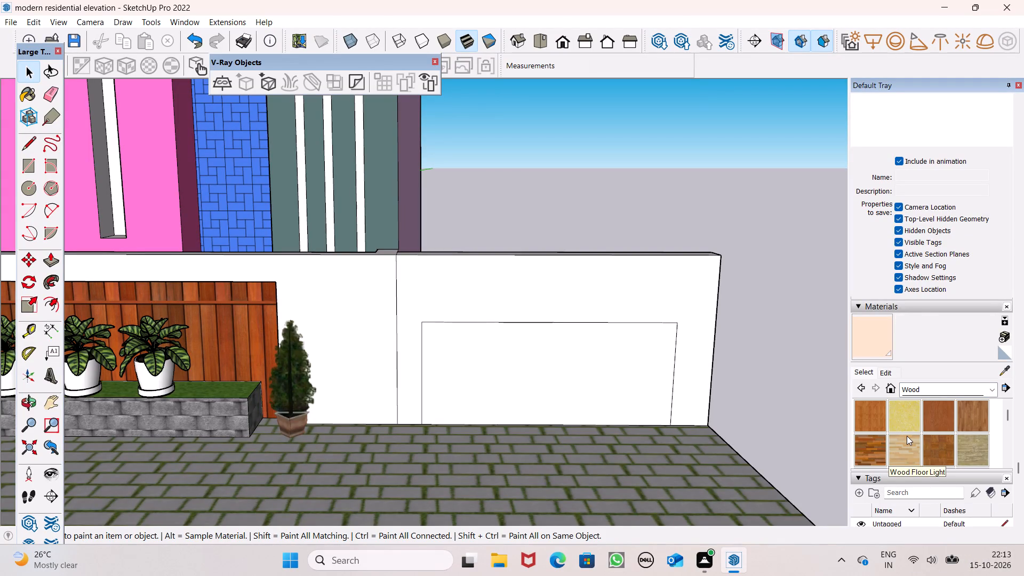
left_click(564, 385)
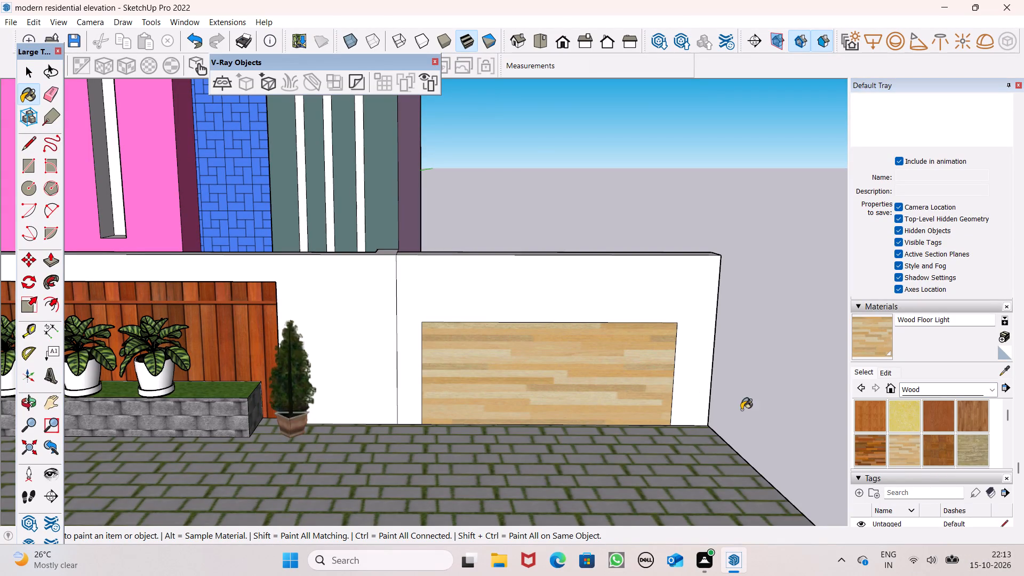
Paint the outlined panel on the new wall section with the Wood Lumber ButtJoined material.
scroll(929, 453, "down", 1)
scroll(949, 431, "up", 1)
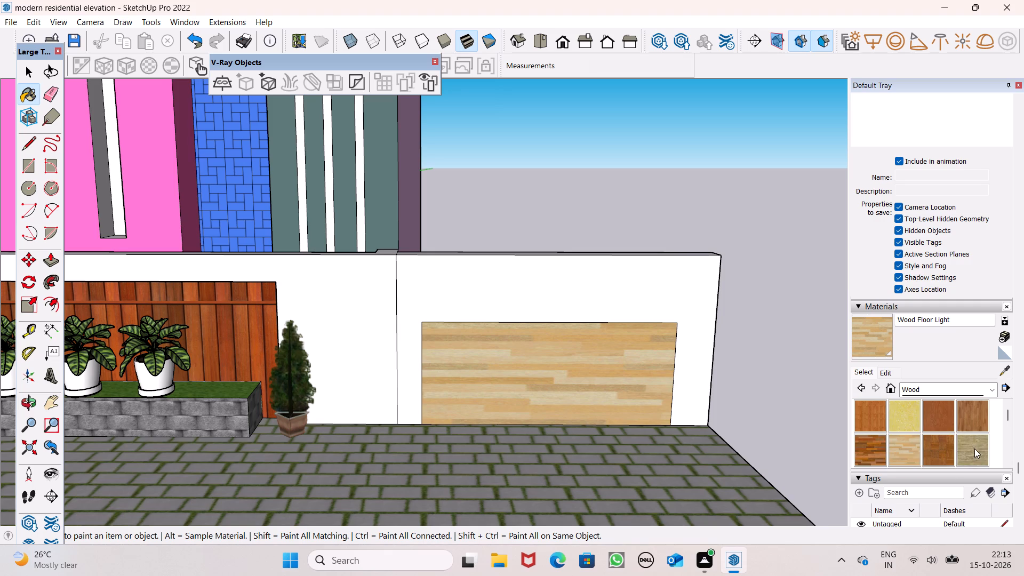
left_click(975, 450)
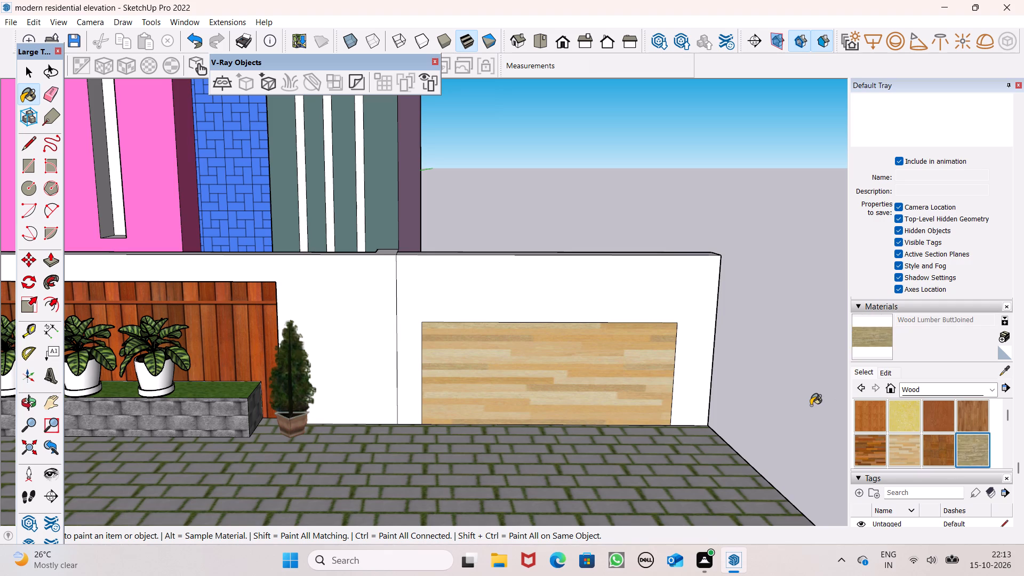
left_click(628, 357)
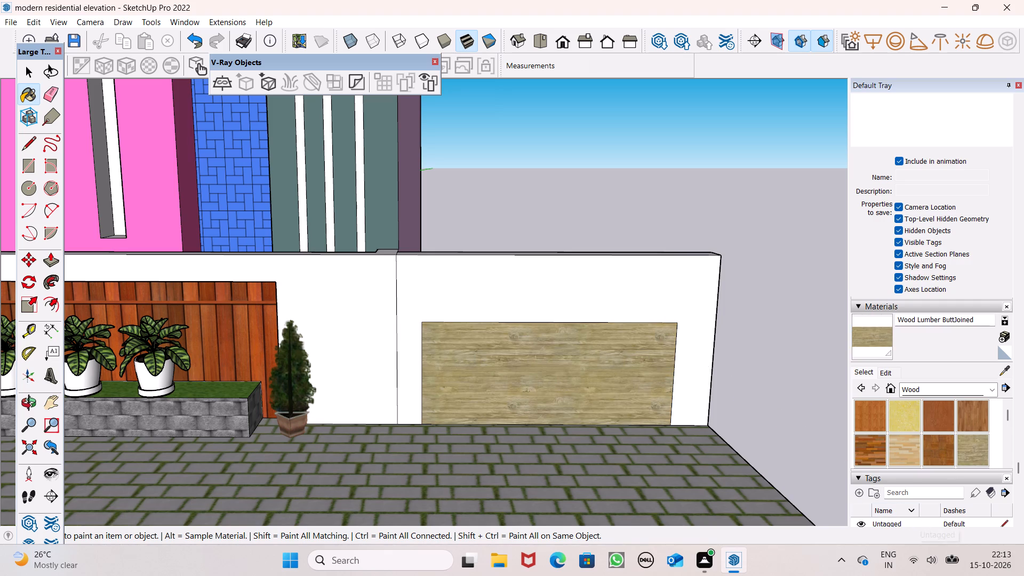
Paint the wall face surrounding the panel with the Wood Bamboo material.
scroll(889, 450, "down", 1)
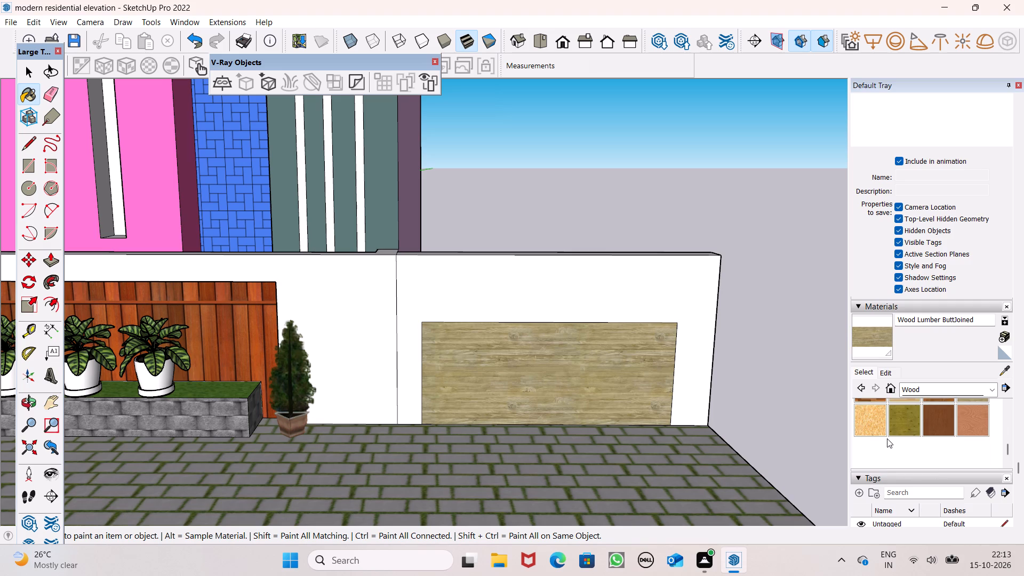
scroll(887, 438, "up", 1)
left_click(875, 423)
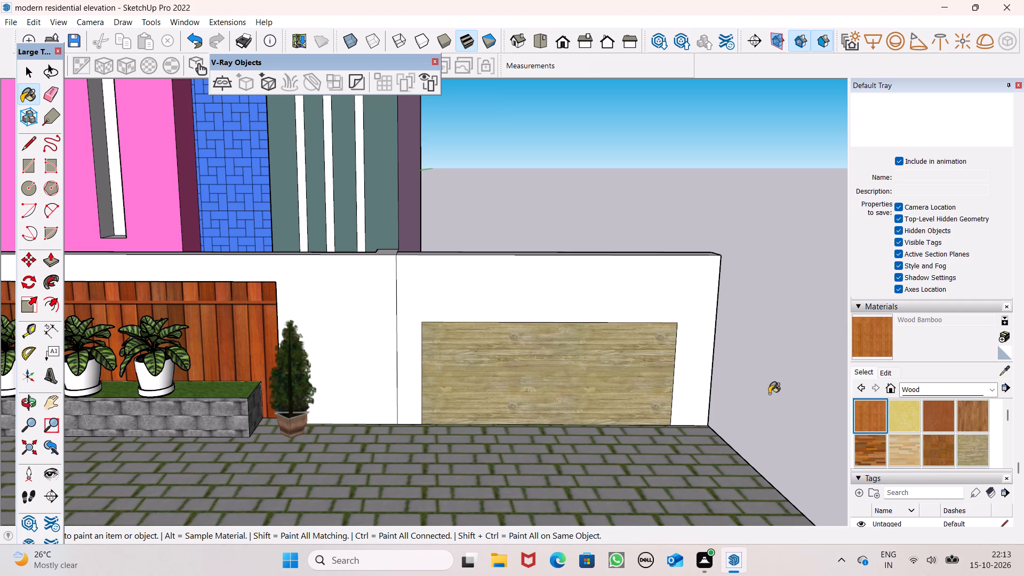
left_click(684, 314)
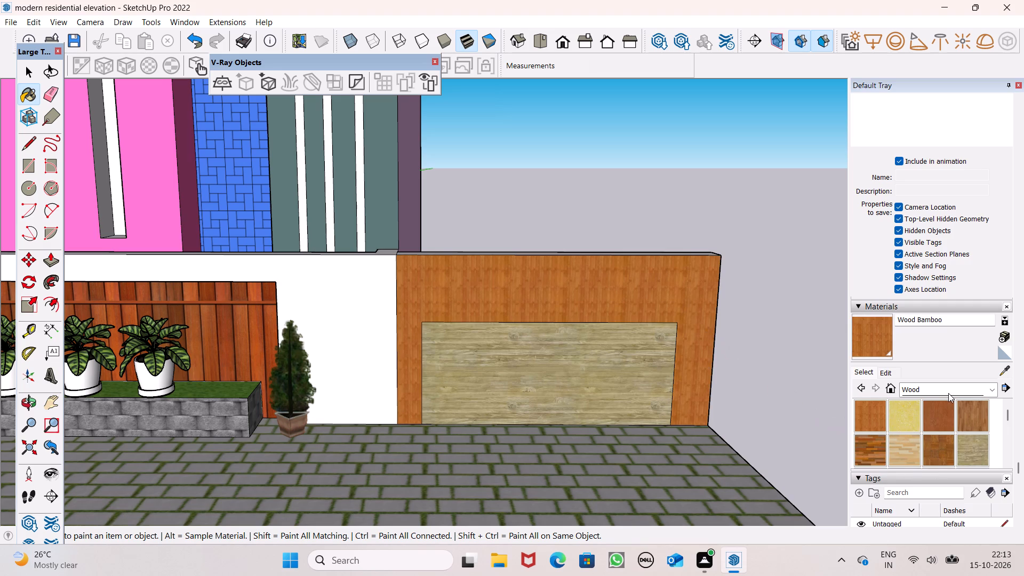
Browse the Landscaping, Fencing and Vegetation materials for an alternative finish for the wall around the panel.
left_click(949, 392)
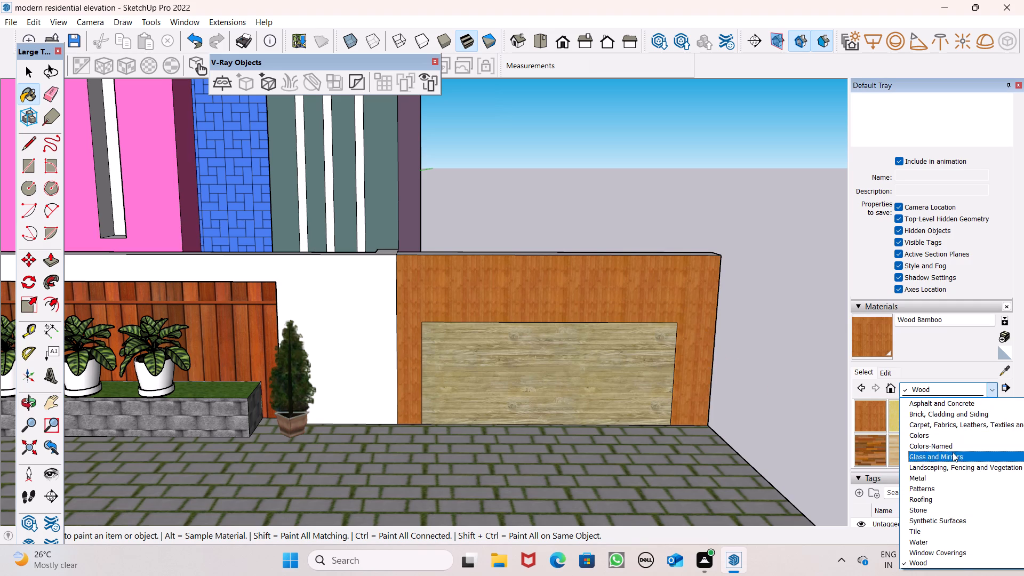
left_click(950, 467)
scroll(981, 449, "down", 6)
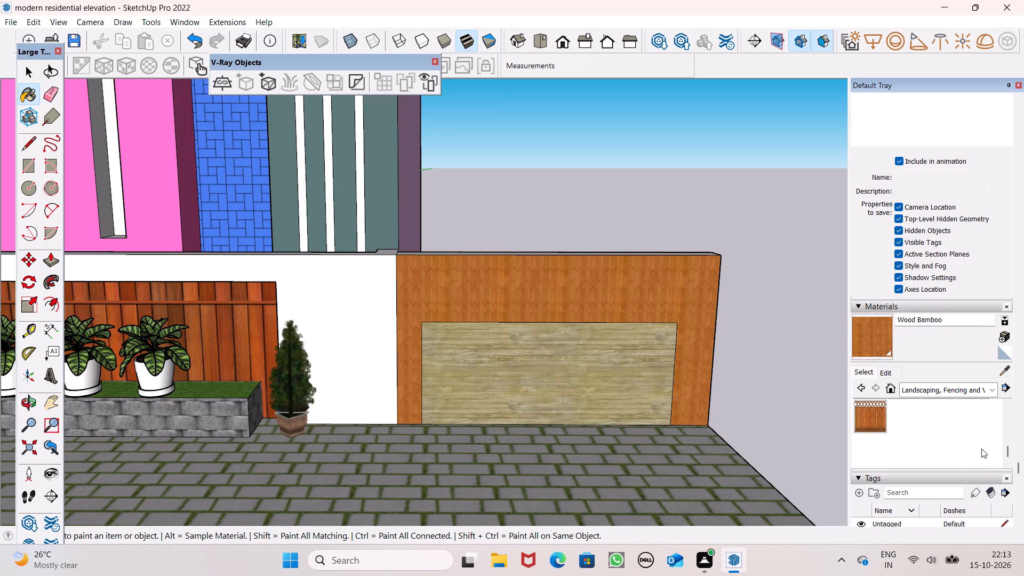
scroll(981, 449, "up", 3)
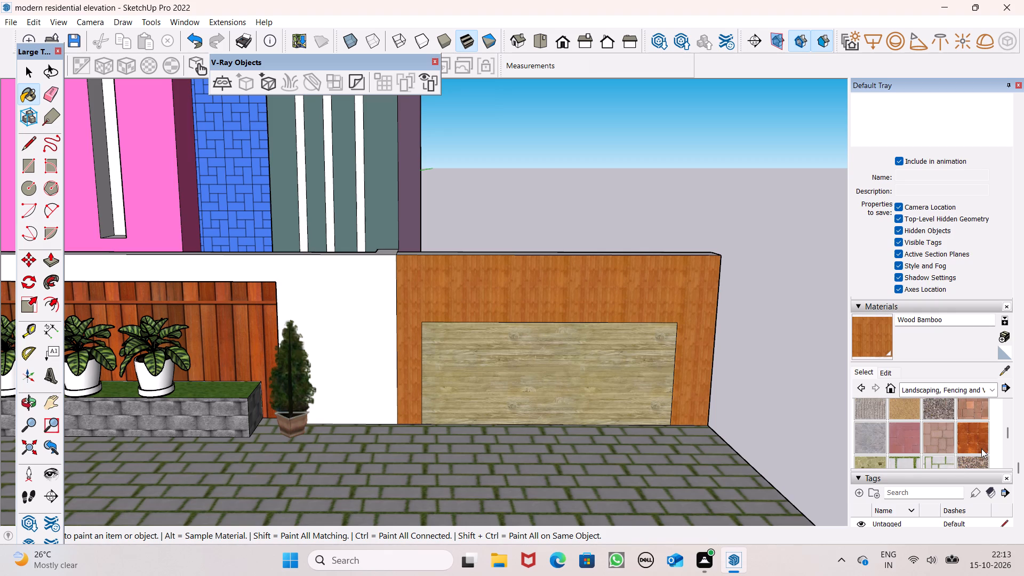
scroll(981, 449, "up", 3)
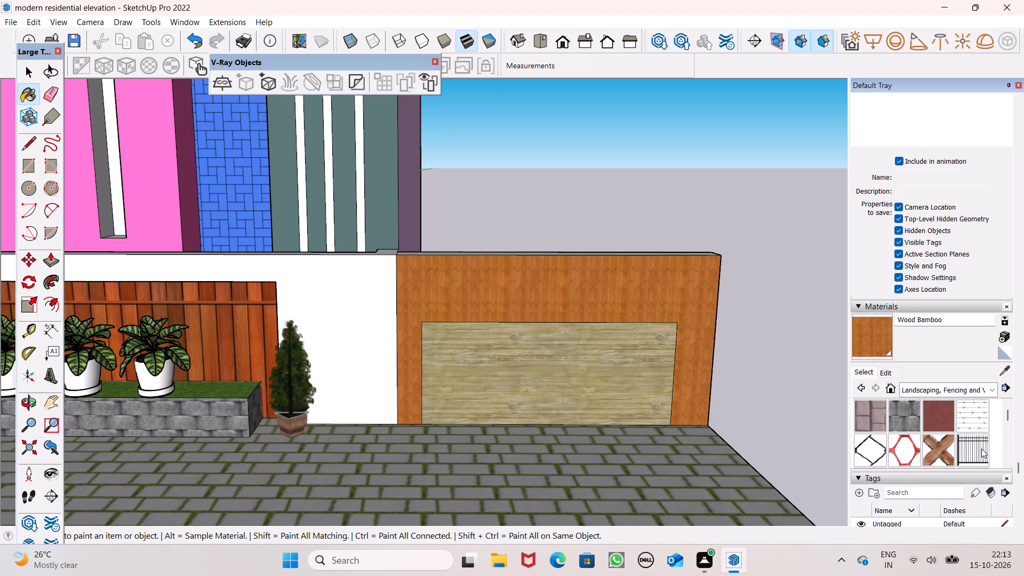
scroll(981, 449, "up", 1)
scroll(960, 455, "down", 3)
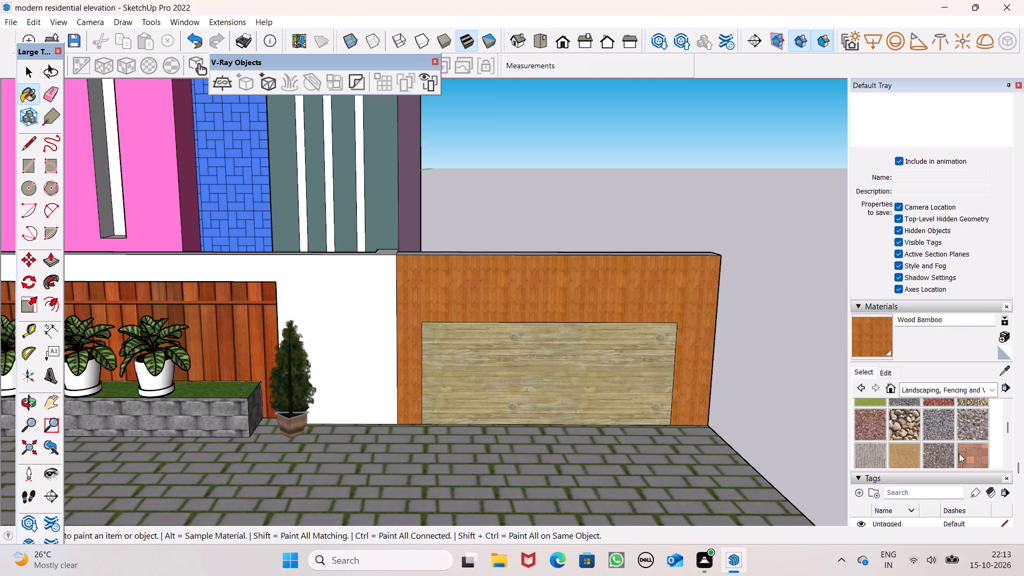
Paint the wall face surrounding the panel with the Wood Floor Parquet material from the Wood collection.
left_click(942, 389)
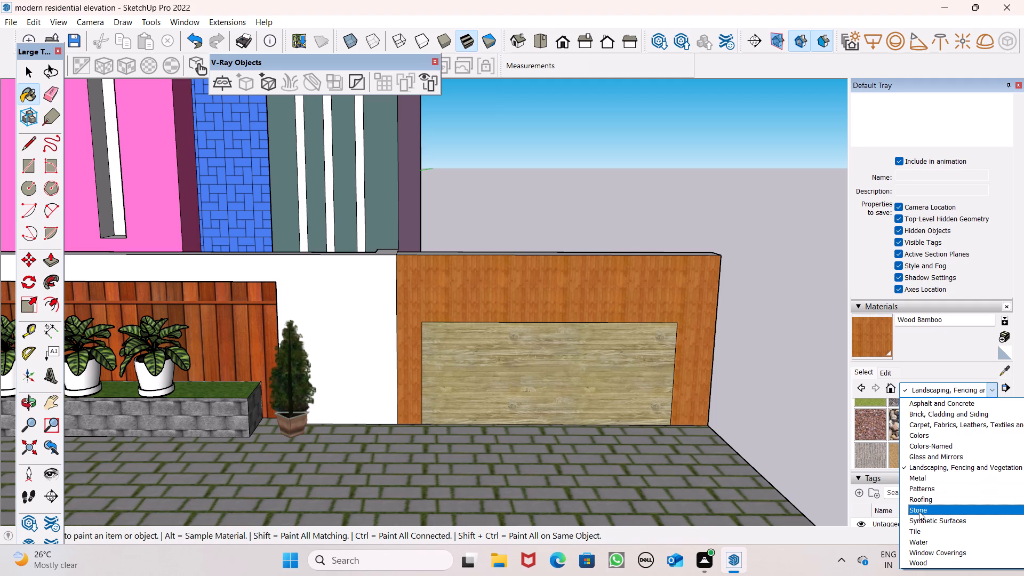
left_click(945, 561)
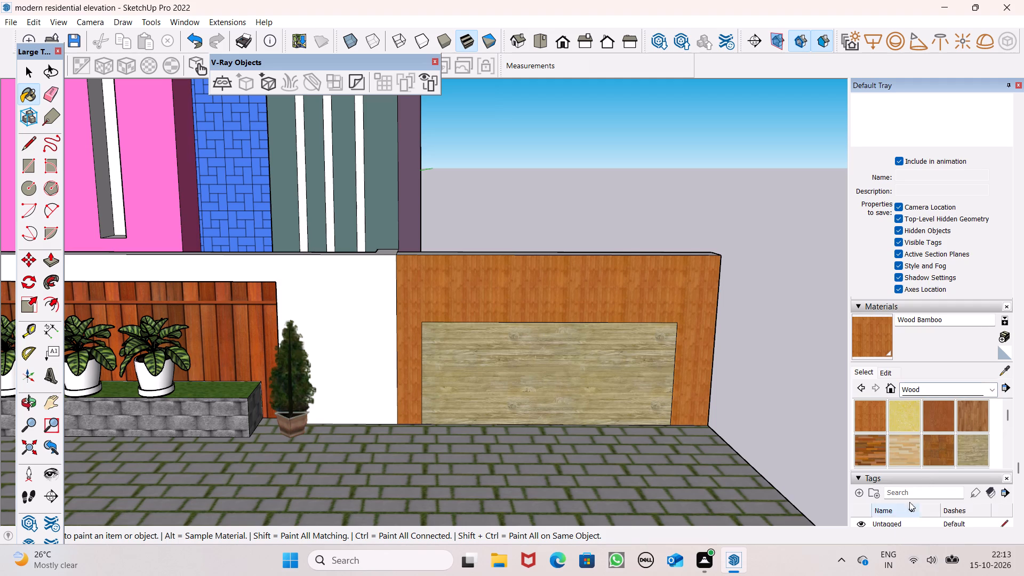
left_click(979, 447)
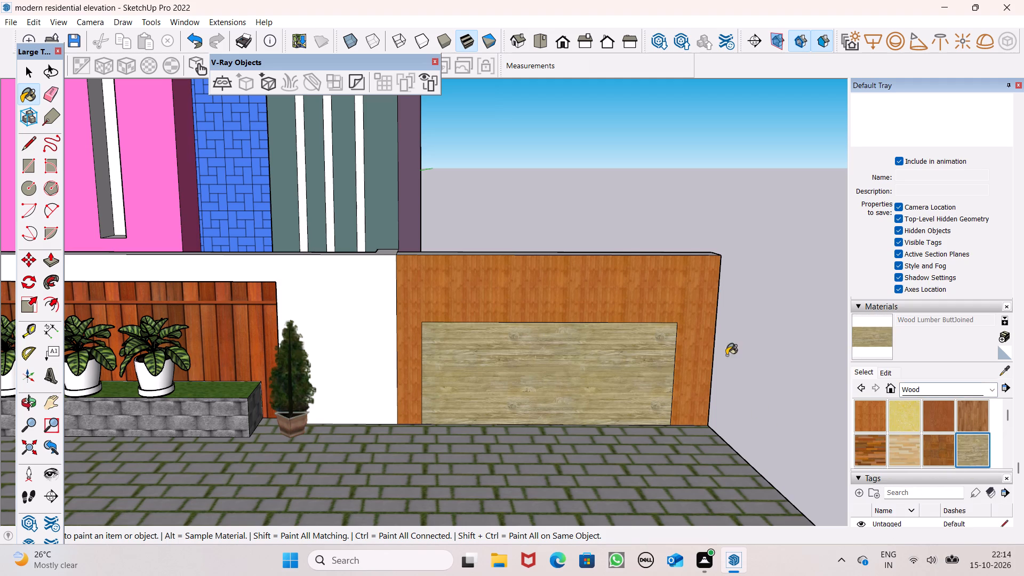
left_click(930, 452)
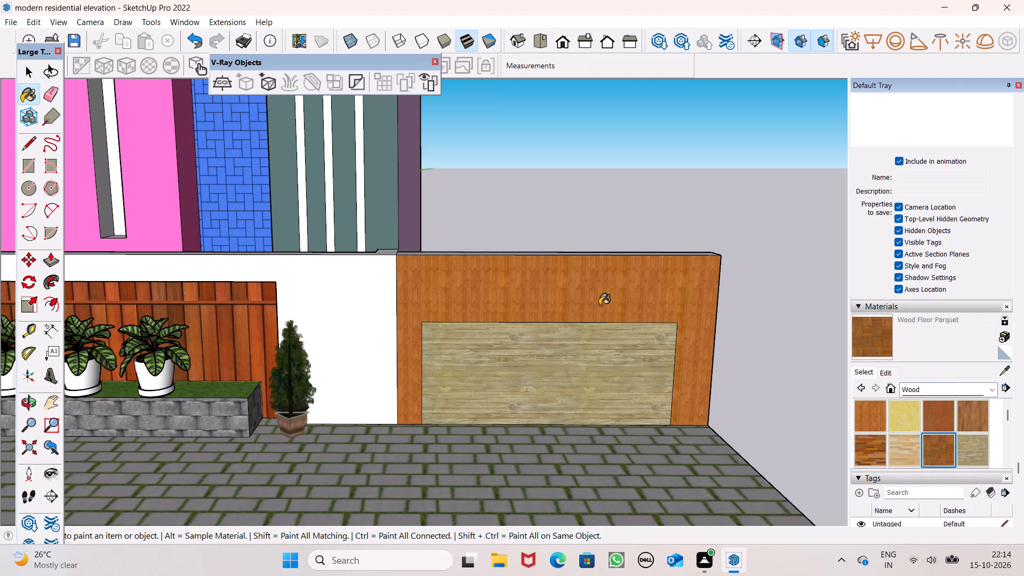
left_click(599, 305)
key("space")
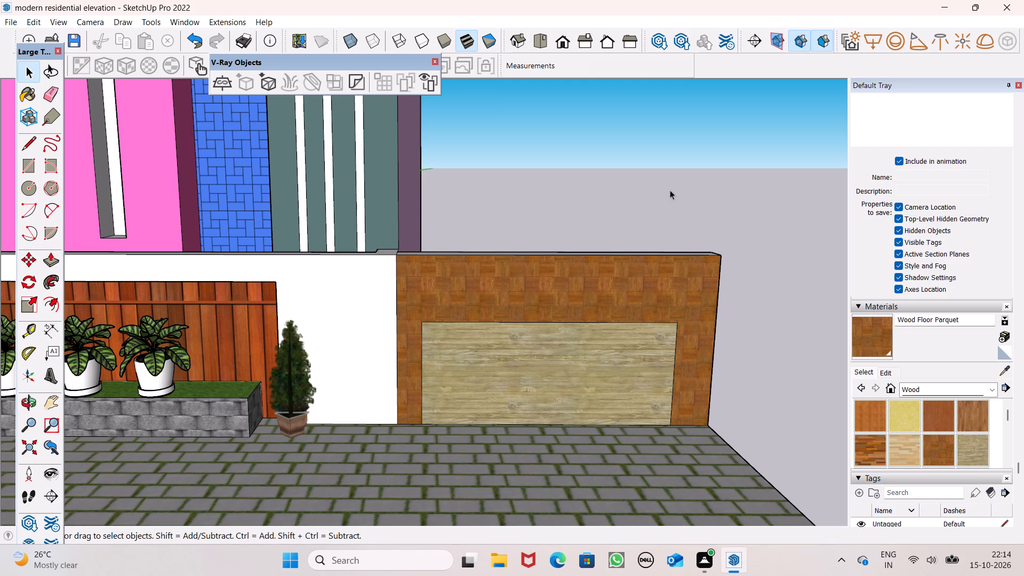
key("space")
left_click(703, 175)
Draw a rectangle about 10' 8" by 1' 7 1/2" on the paving along the base of the new wall section.
scroll(700, 173, "down", 4)
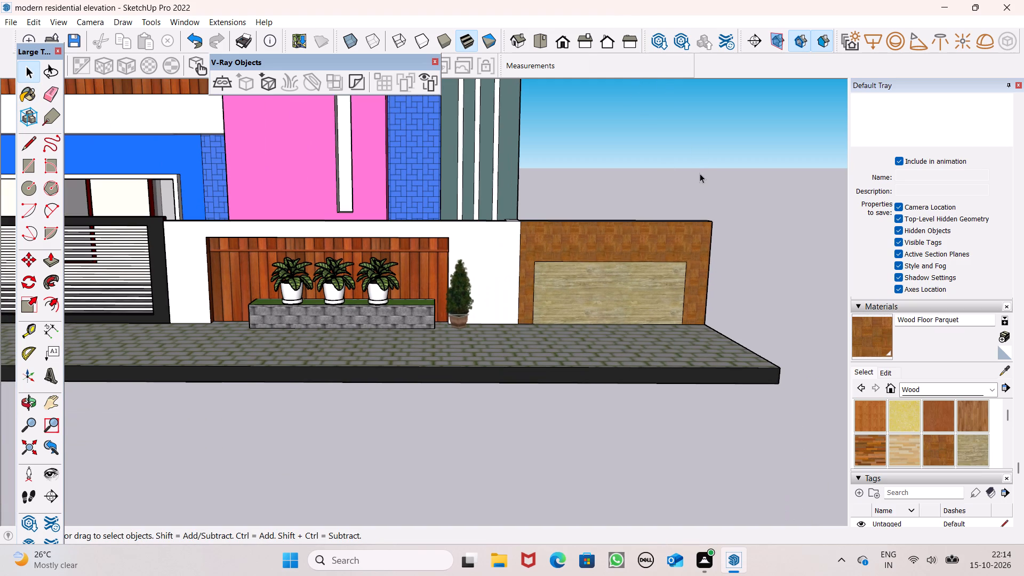
scroll(703, 241, "up", 1)
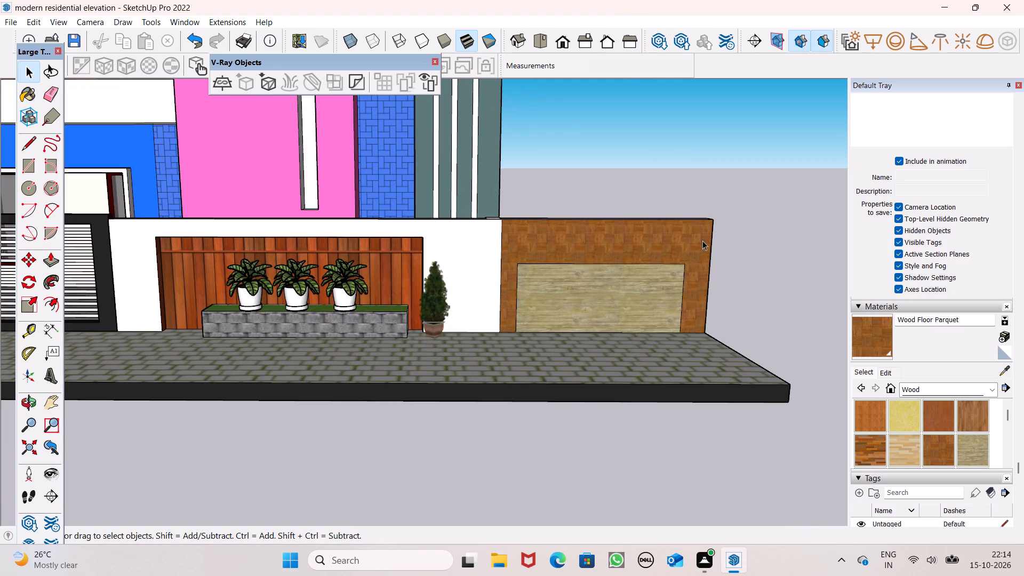
scroll(702, 241, "up", 2)
middle_click_drag(698, 255, 701, 248)
scroll(701, 248, "up", 1)
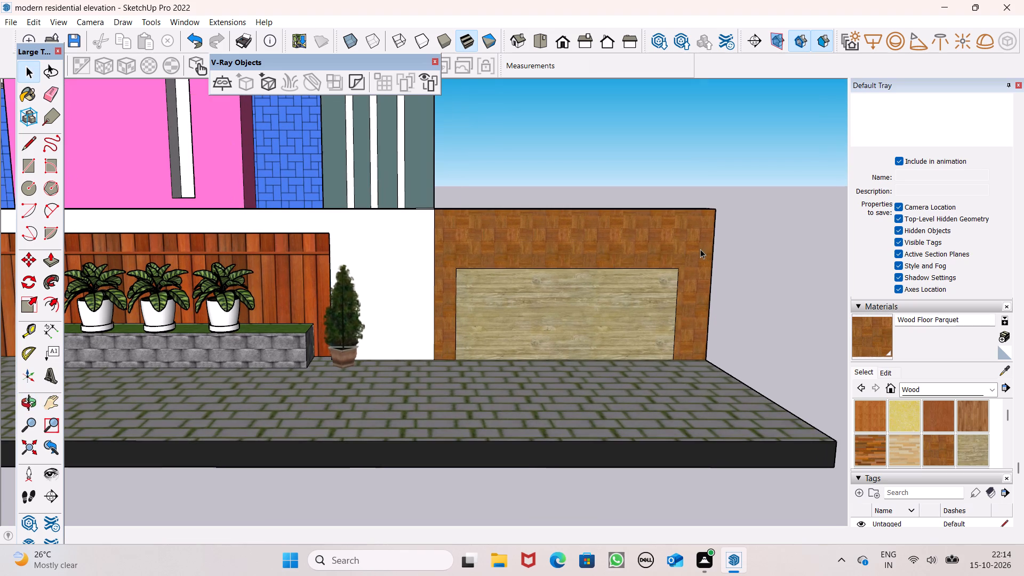
left_click(26, 167)
middle_click_drag(512, 375, 522, 476)
scroll(550, 425, "up", 4)
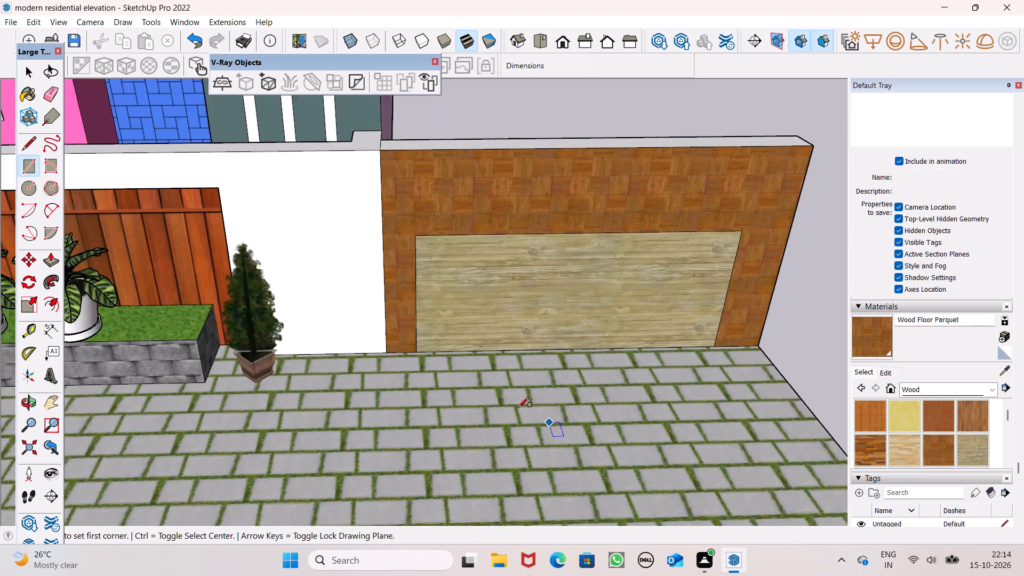
scroll(518, 407, "up", 1)
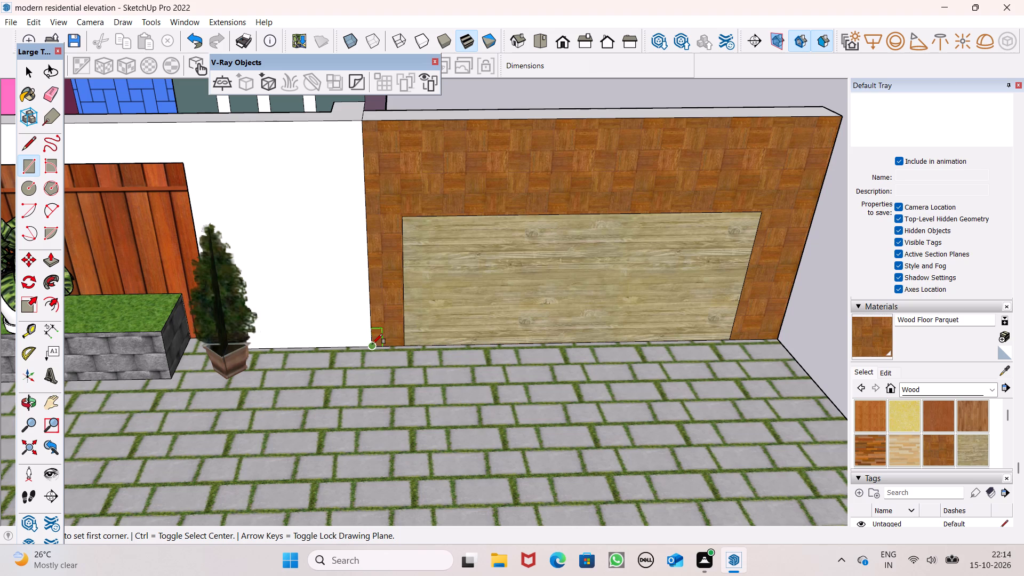
left_click_drag(372, 344, 375, 349)
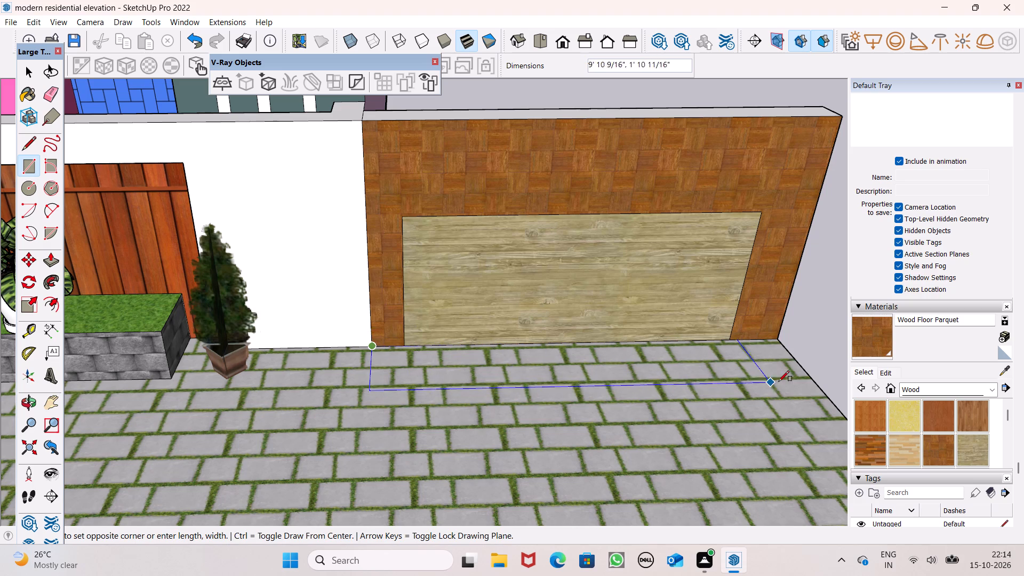
left_click(800, 374)
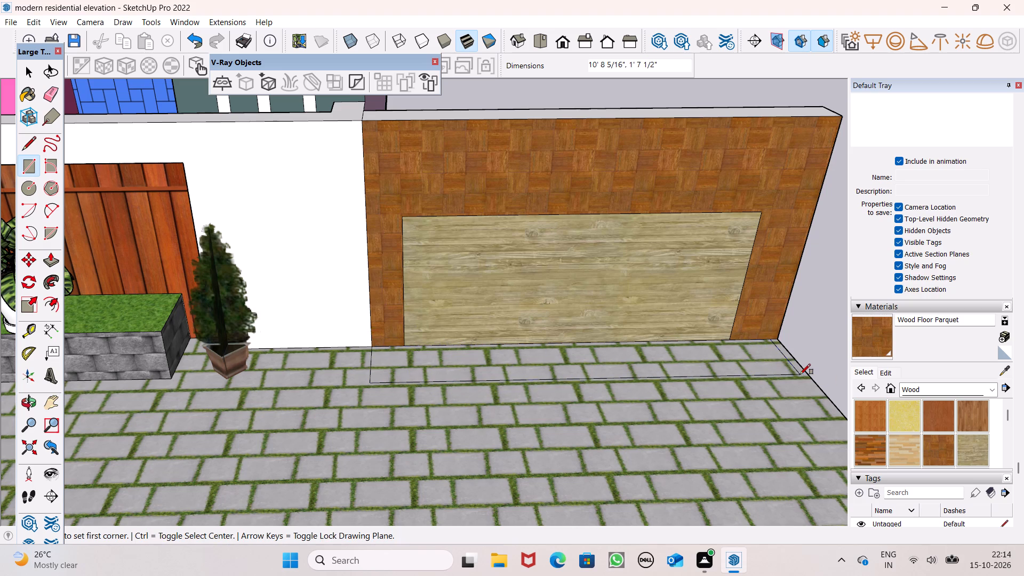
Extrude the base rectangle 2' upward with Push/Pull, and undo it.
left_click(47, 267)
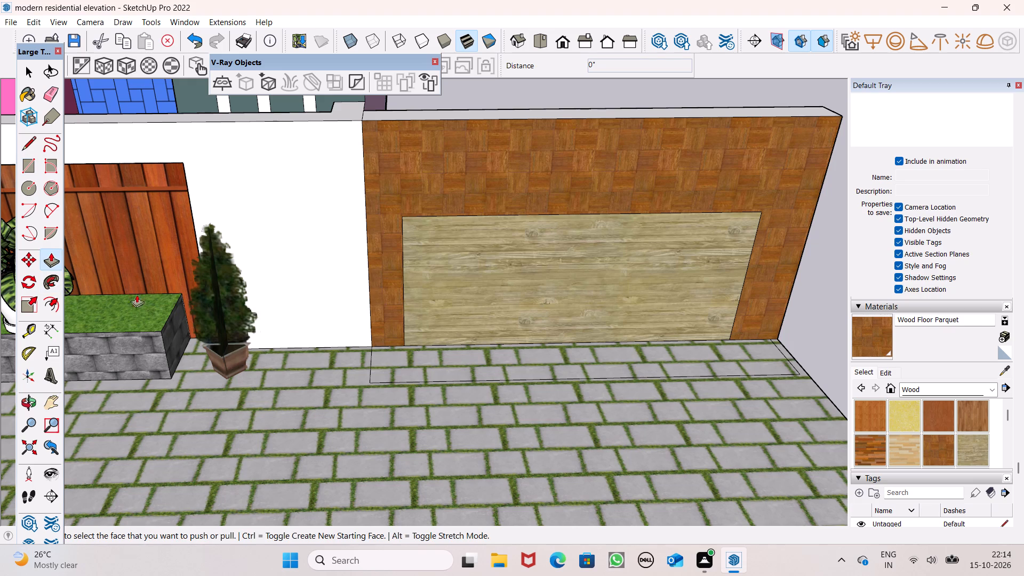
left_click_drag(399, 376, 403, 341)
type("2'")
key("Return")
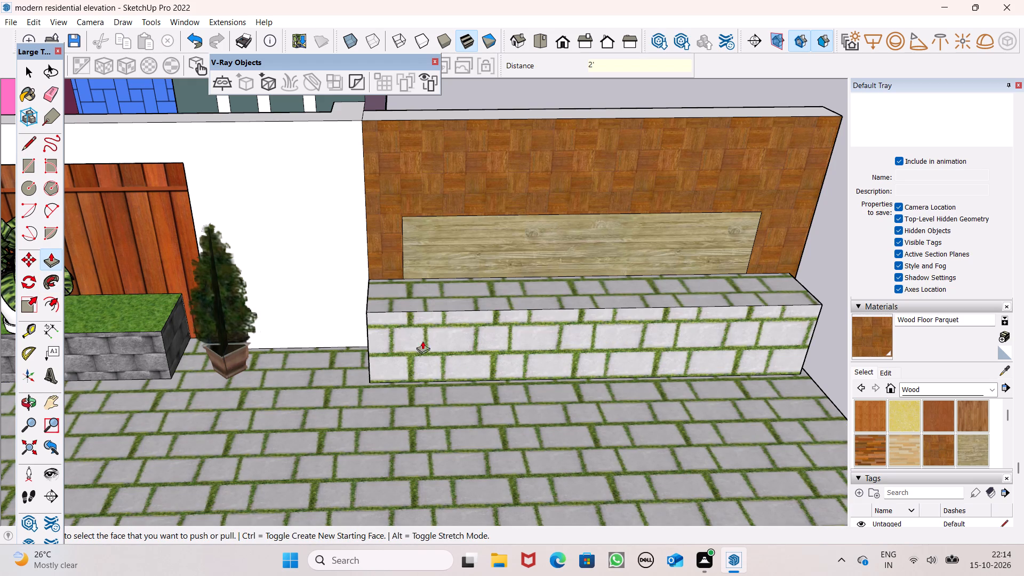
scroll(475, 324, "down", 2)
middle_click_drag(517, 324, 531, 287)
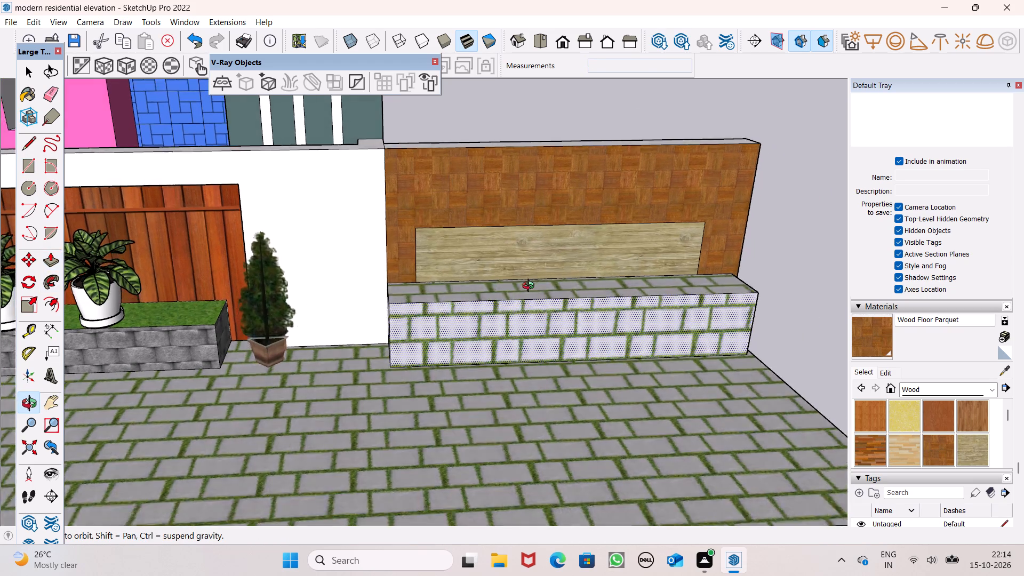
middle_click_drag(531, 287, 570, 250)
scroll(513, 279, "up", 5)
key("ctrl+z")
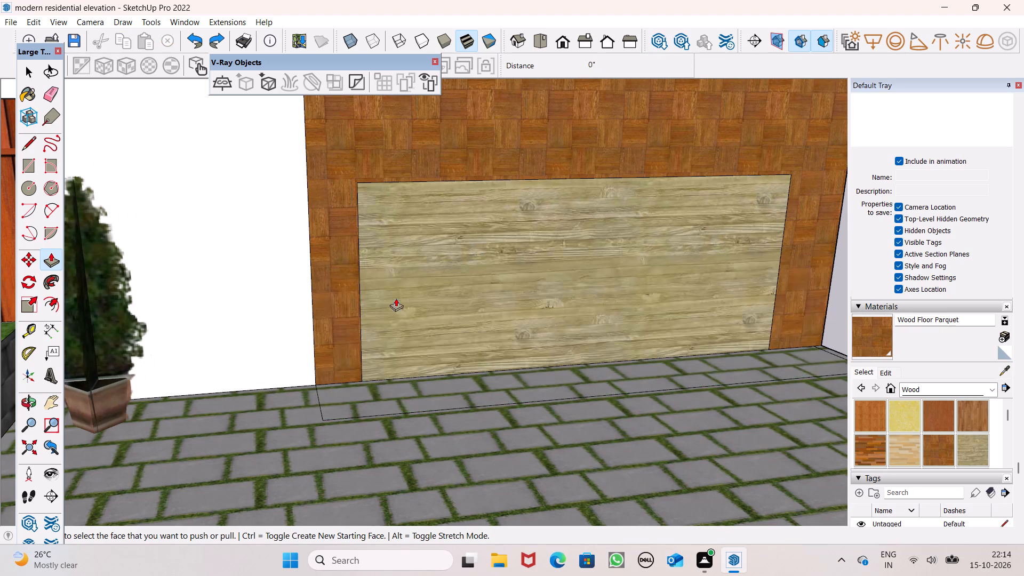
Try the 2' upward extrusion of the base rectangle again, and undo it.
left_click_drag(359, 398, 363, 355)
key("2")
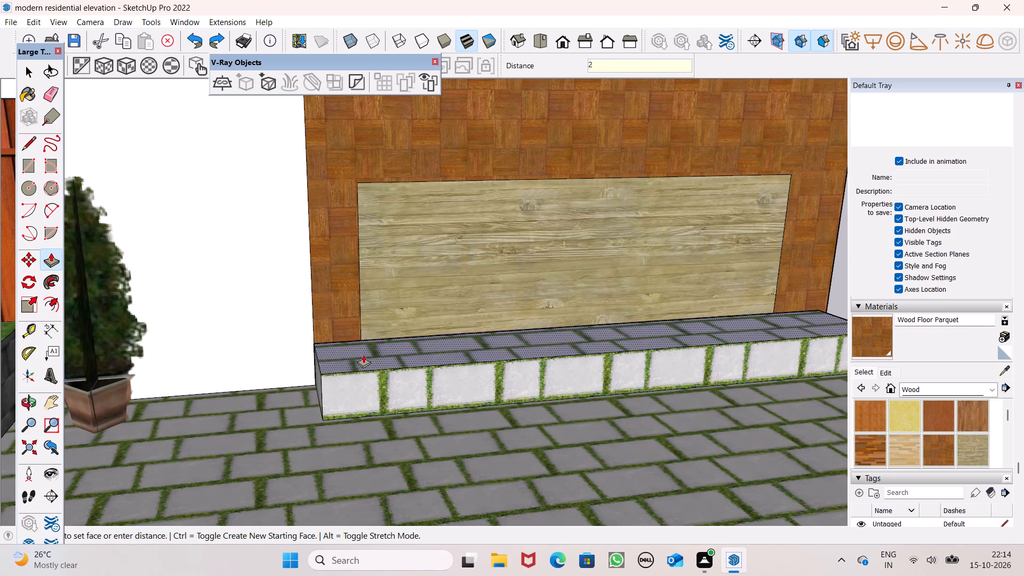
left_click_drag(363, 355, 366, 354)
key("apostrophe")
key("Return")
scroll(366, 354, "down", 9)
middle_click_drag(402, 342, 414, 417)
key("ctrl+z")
Extrude the base rectangle upward by eye into a low ledge in front of the wood panel.
left_click_drag(398, 379, 398, 361)
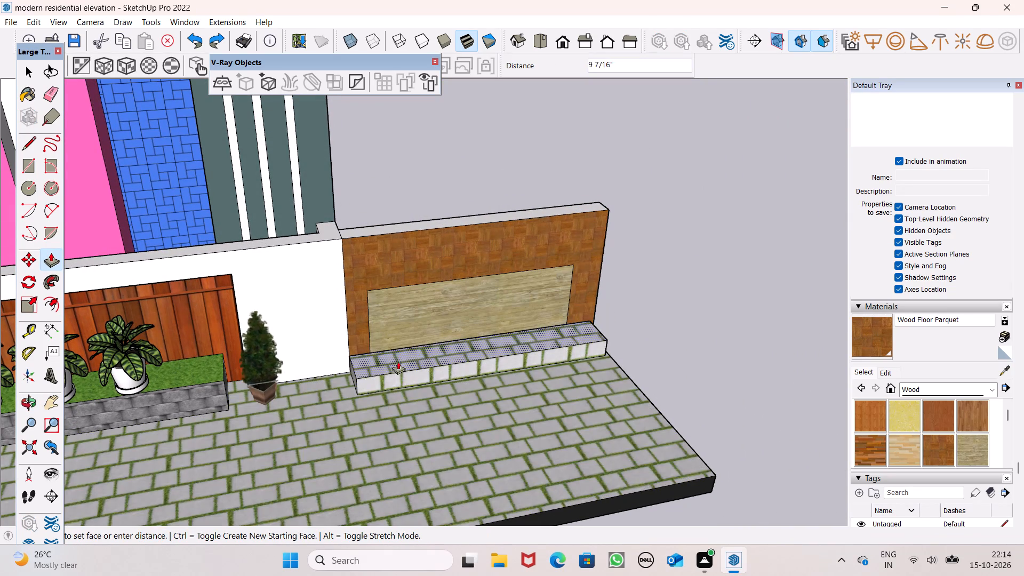
left_click_drag(398, 361, 399, 356)
key("space")
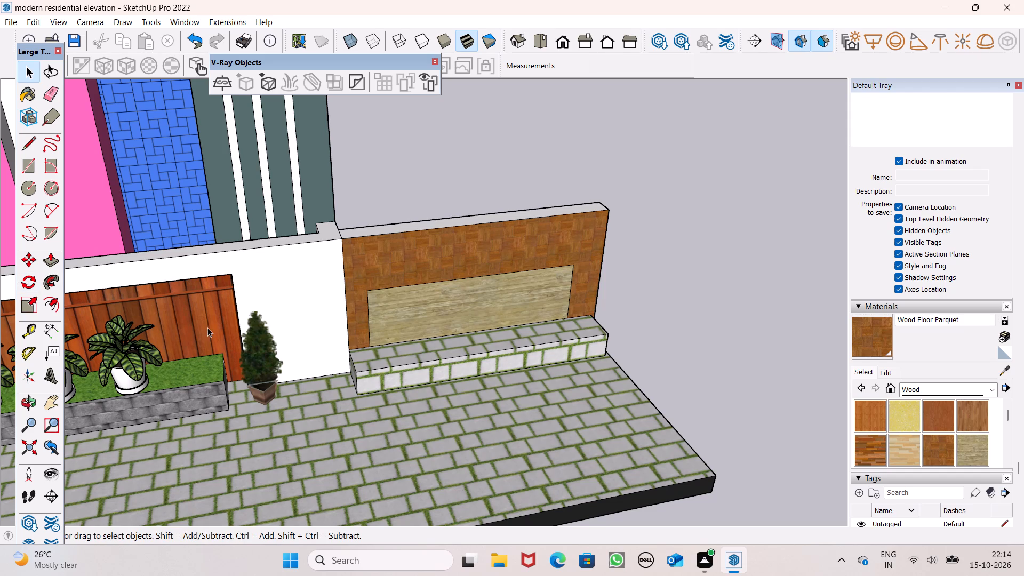
Draw a narrow upright rectangle about 1' 10" by 4 1/2" near the wood panel's left end, reaching down to the ledge.
left_click(28, 164)
middle_click_drag(289, 310, 277, 245)
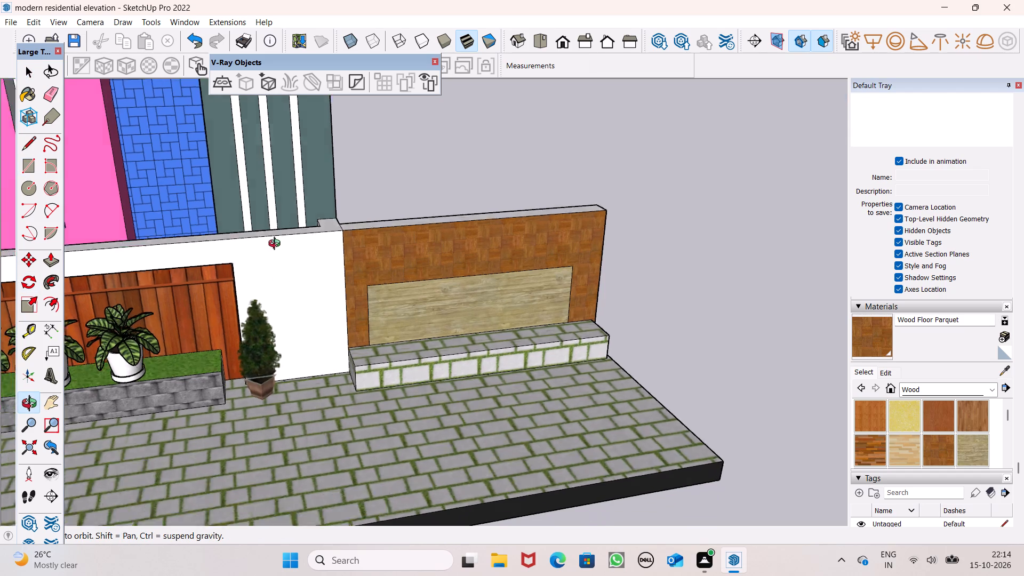
middle_click_drag(277, 245, 274, 234)
scroll(457, 317, "up", 9)
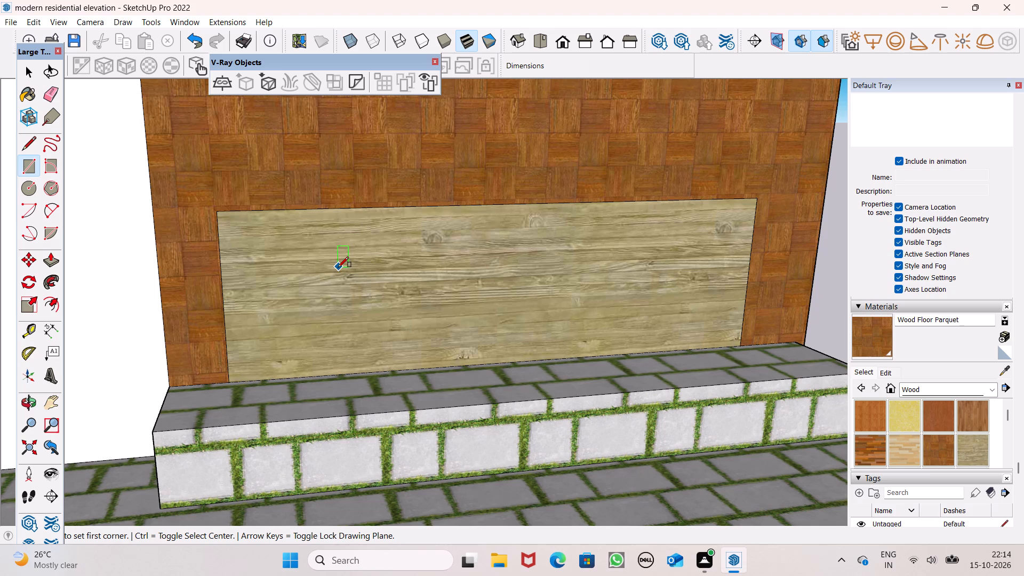
left_click(260, 256)
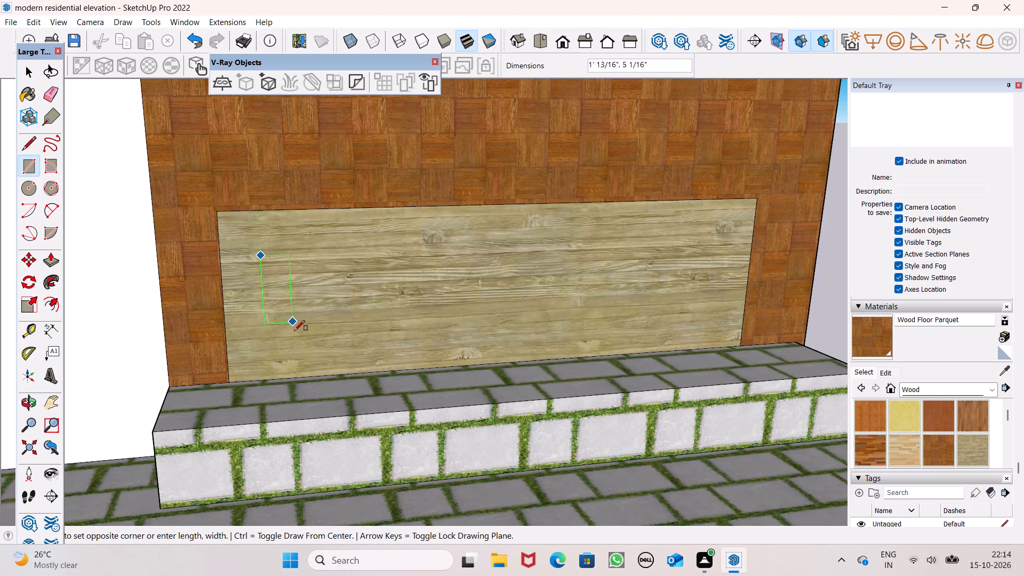
left_click(292, 376)
key("space")
Copy the upright strip about 9 11/16" along the panel and array it as five evenly spaced copies.
middle_click_drag(321, 416, 287, 425)
scroll(296, 433, "up", 1)
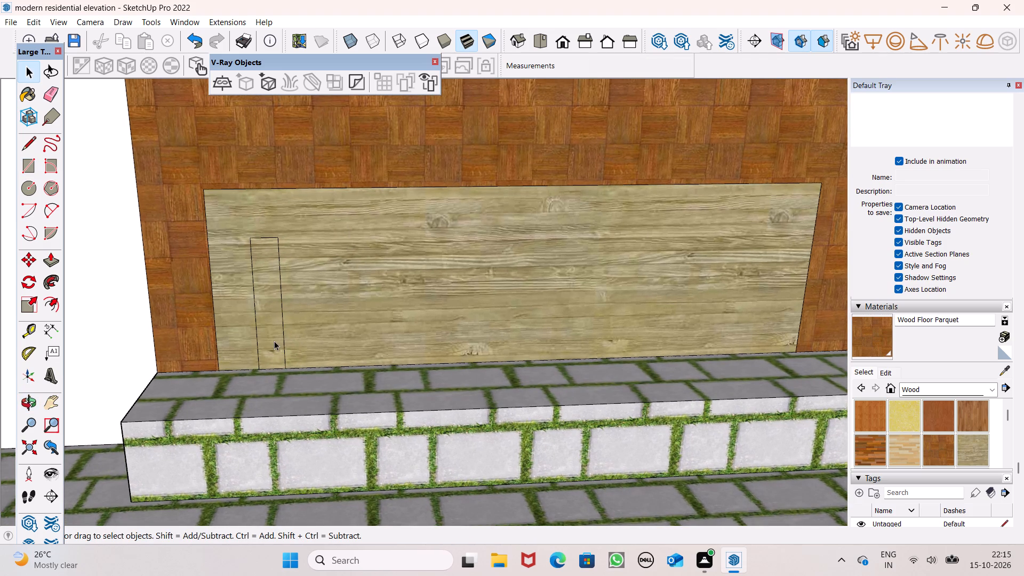
double_click(274, 341)
key("m")
key("Return")
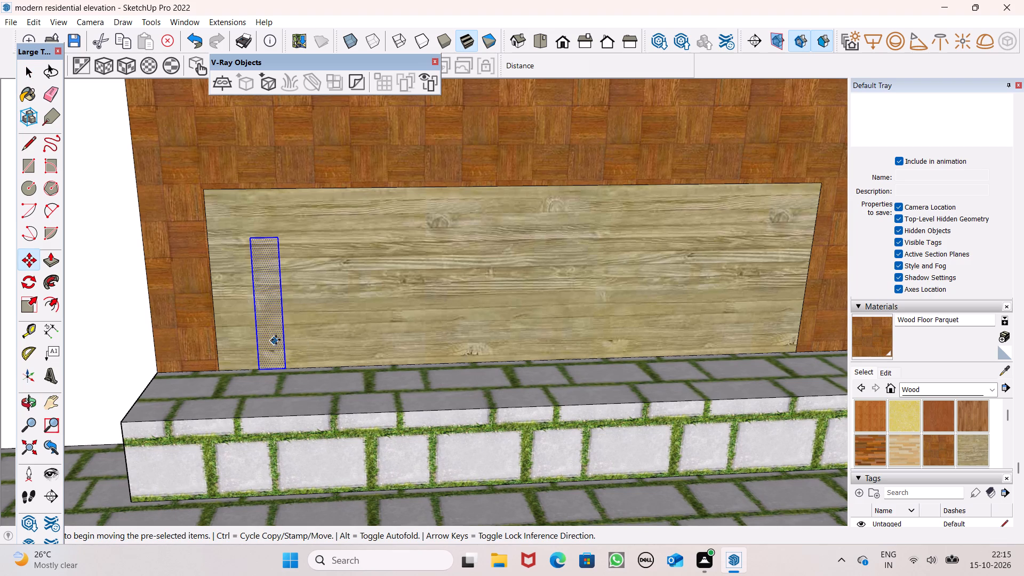
left_click_drag(283, 335, 338, 336)
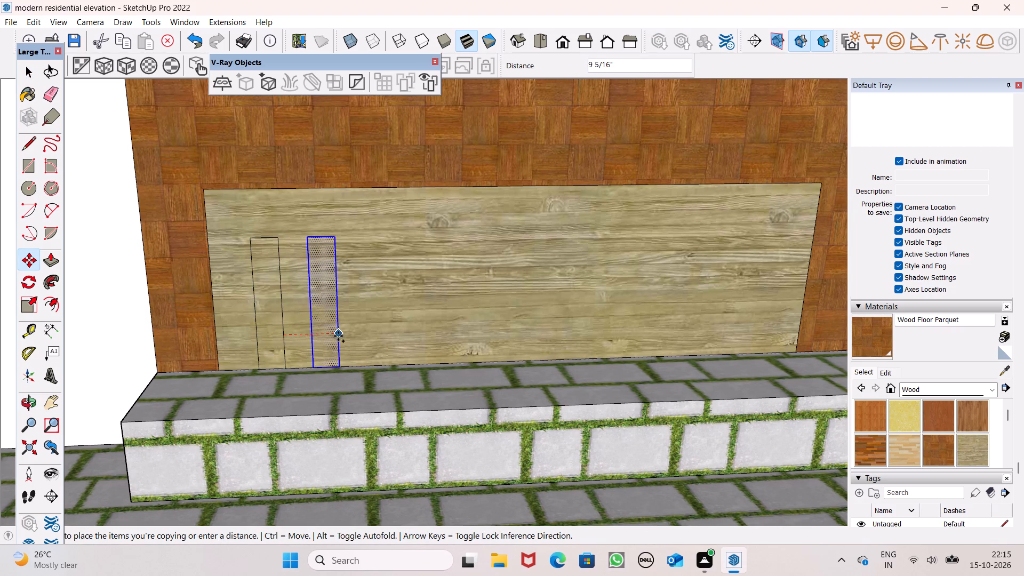
left_click_drag(338, 336, 340, 335)
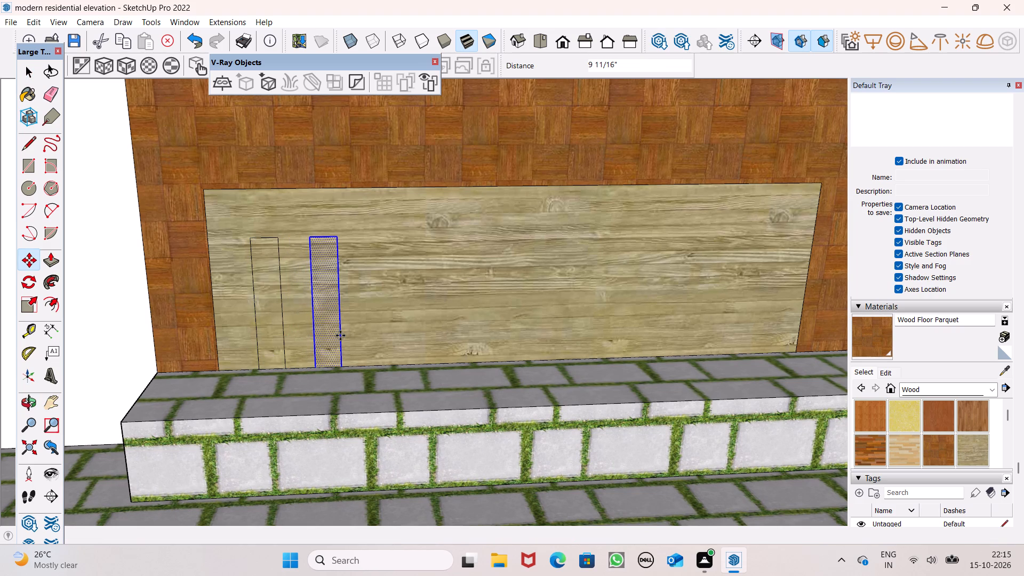
key("shift+asterisk")
key("5")
key("Return")
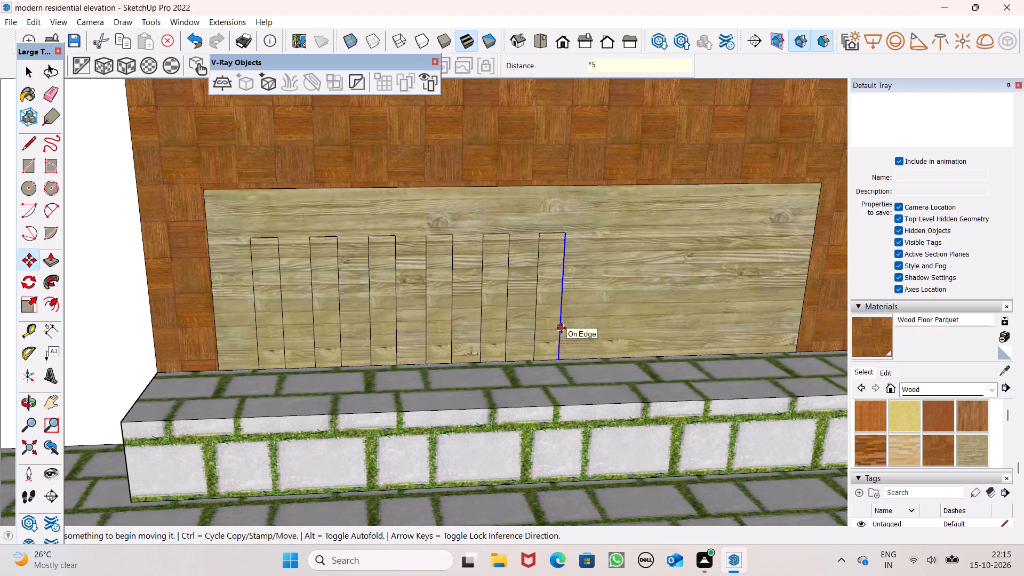
left_click_drag(561, 328, 593, 323)
key("space")
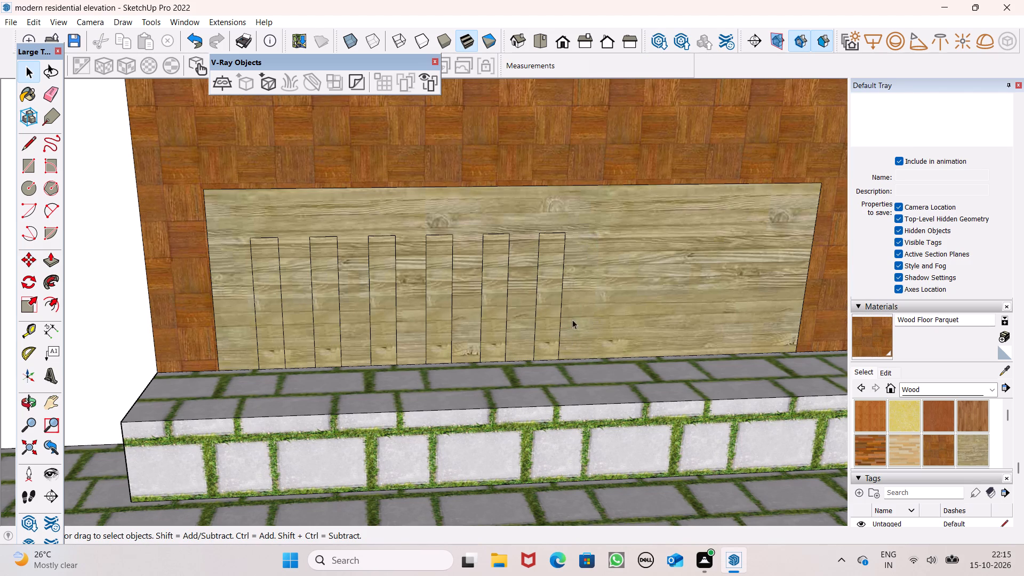
Copy the last strip three more times along the panel toward its far end, keeping roughly even gaps.
double_click(556, 313)
key("m")
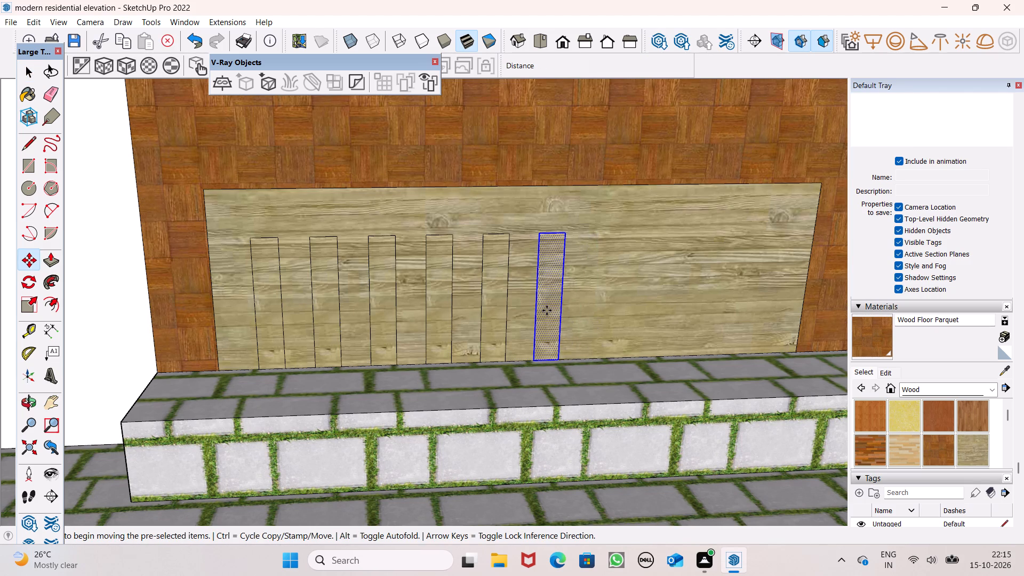
key("shift+Return")
left_click_drag(563, 306, 602, 299)
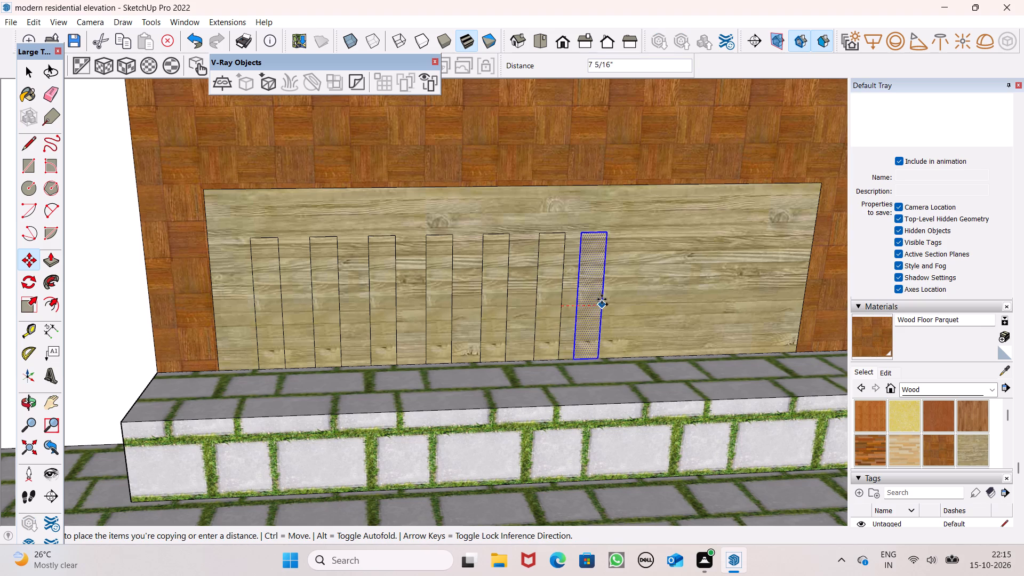
left_click_drag(602, 299, 613, 299)
left_click_drag(614, 298, 613, 297)
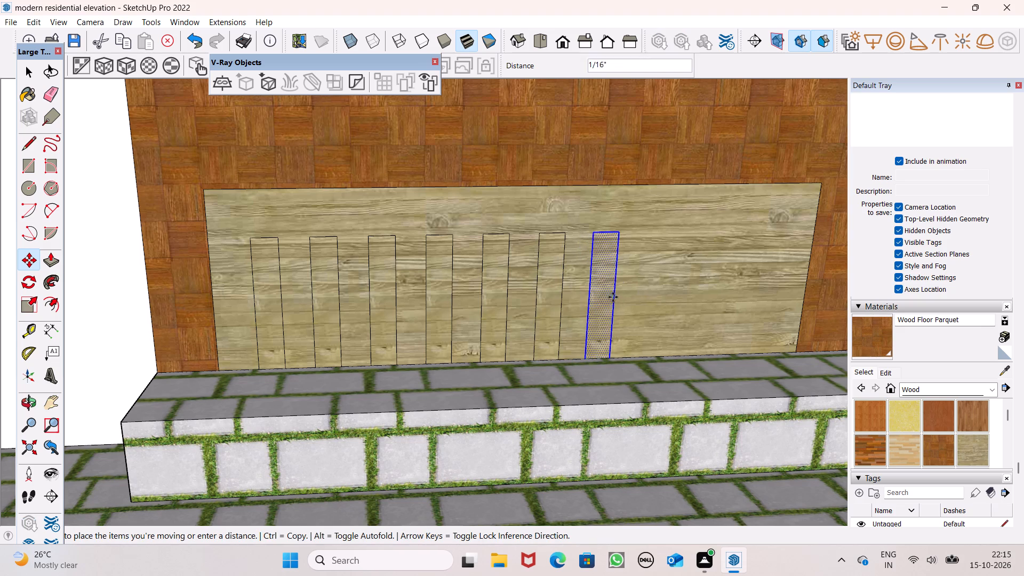
left_click_drag(613, 297, 670, 299)
left_click_drag(671, 300, 733, 297)
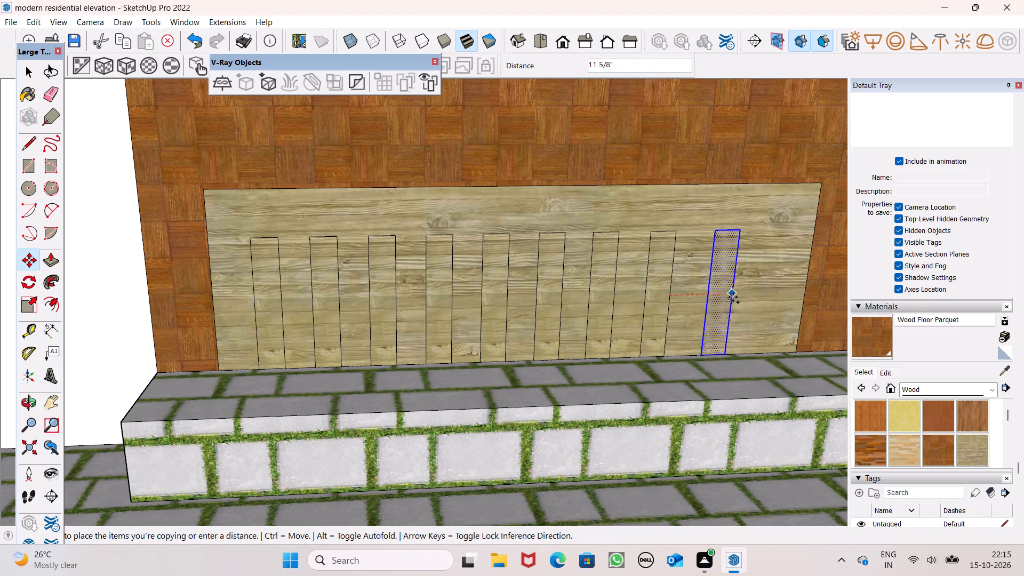
left_click_drag(733, 297, 733, 299)
key("space")
scroll(607, 267, "down", 13)
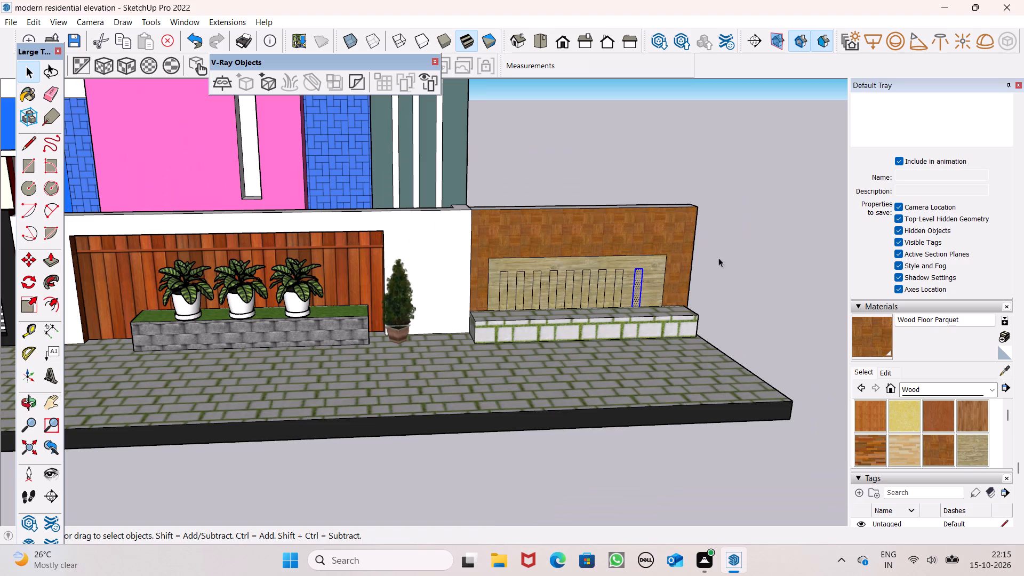
left_click(769, 247)
Switch the materials to the Colors collection and browse toward the yellow shades.
left_click(933, 385)
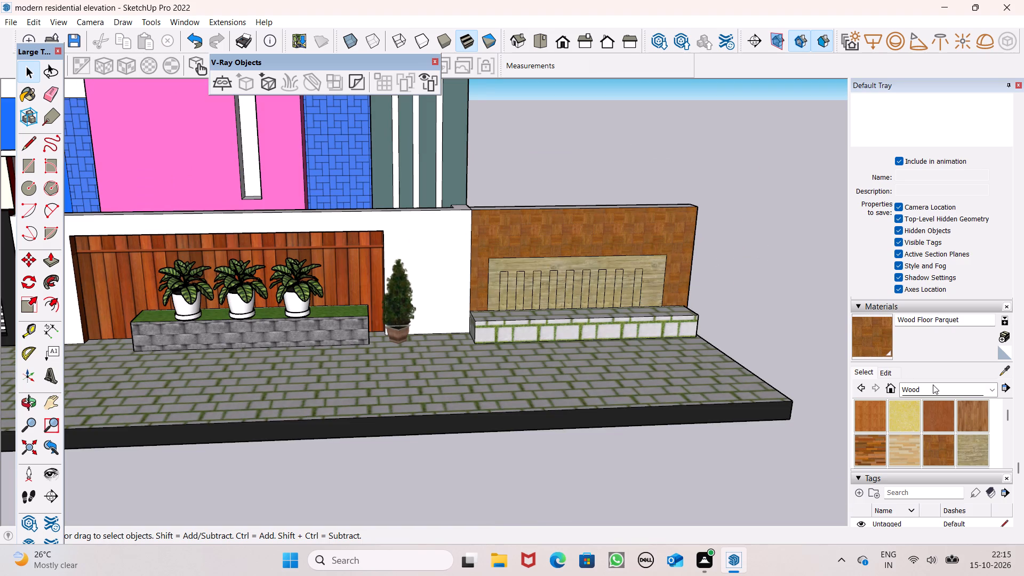
left_click(913, 433)
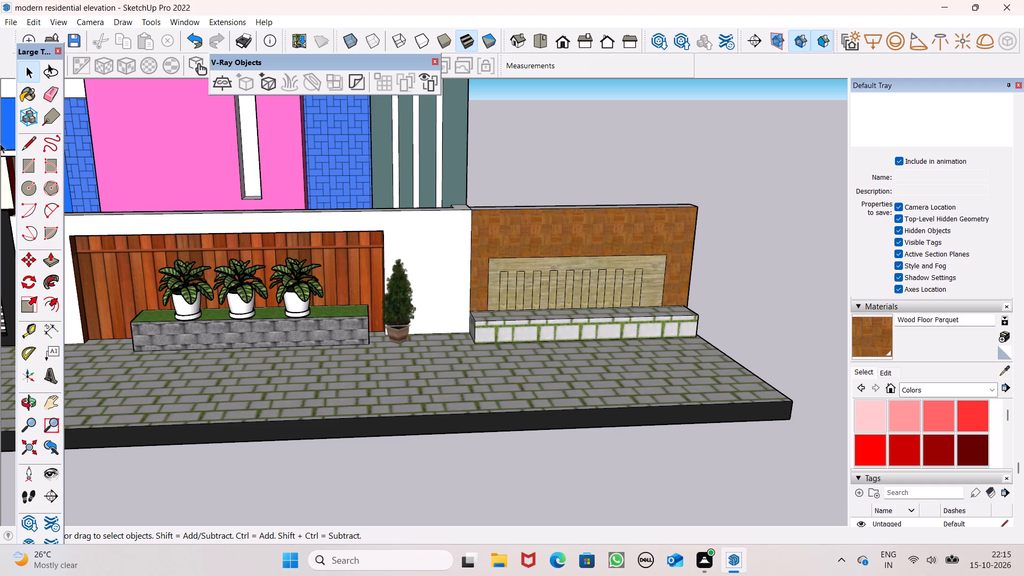
scroll(172, 187, "down", 5)
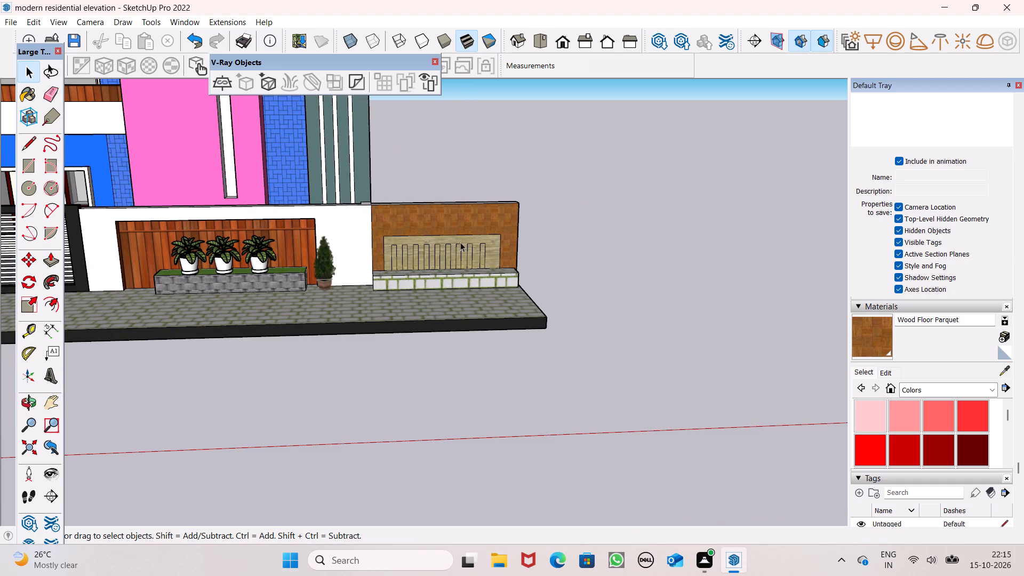
scroll(863, 437, "down", 4)
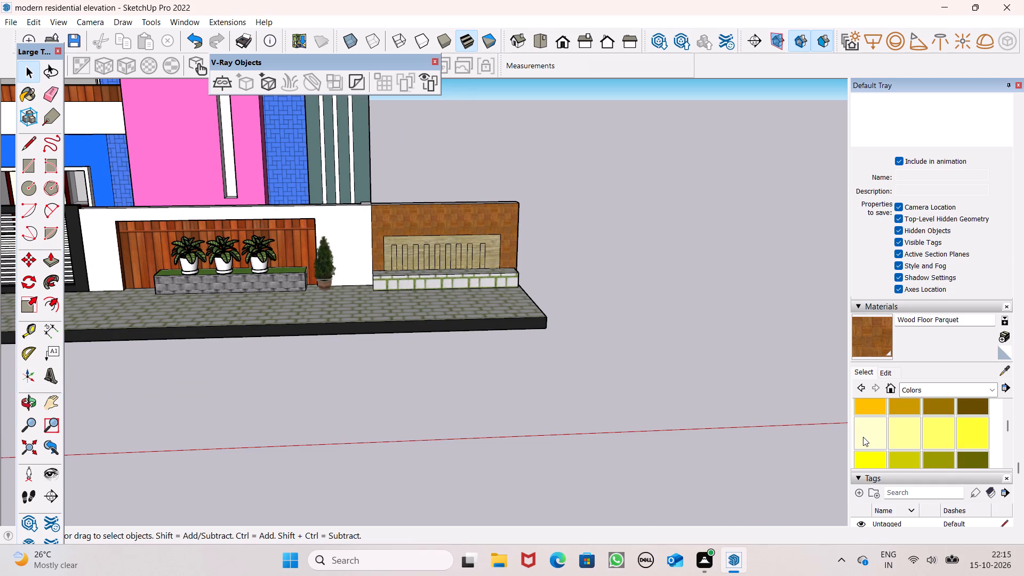
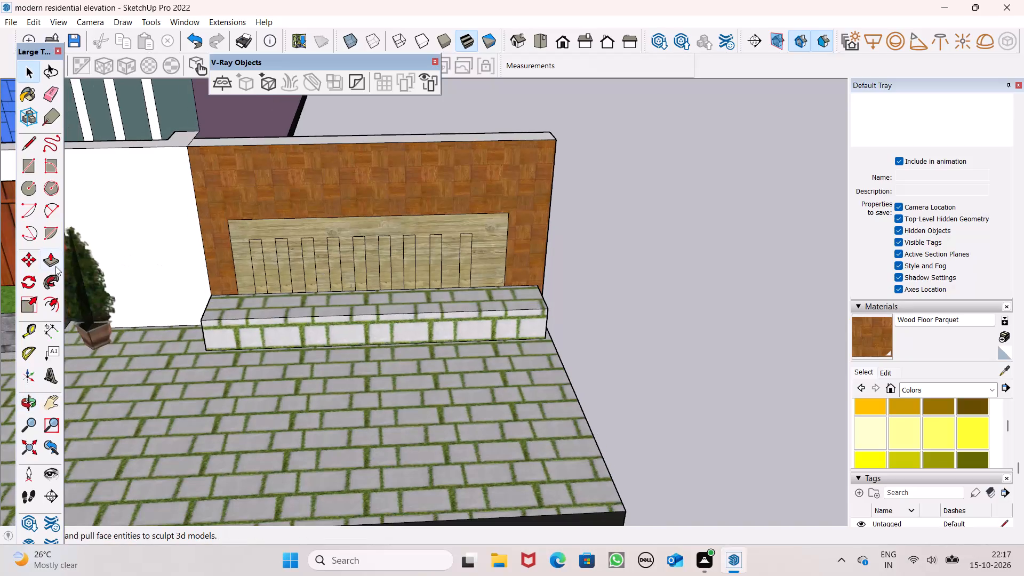
Paint all nine upright strips on the wood panel with the white Color M00.
left_click(55, 266)
scroll(212, 270, "up", 5)
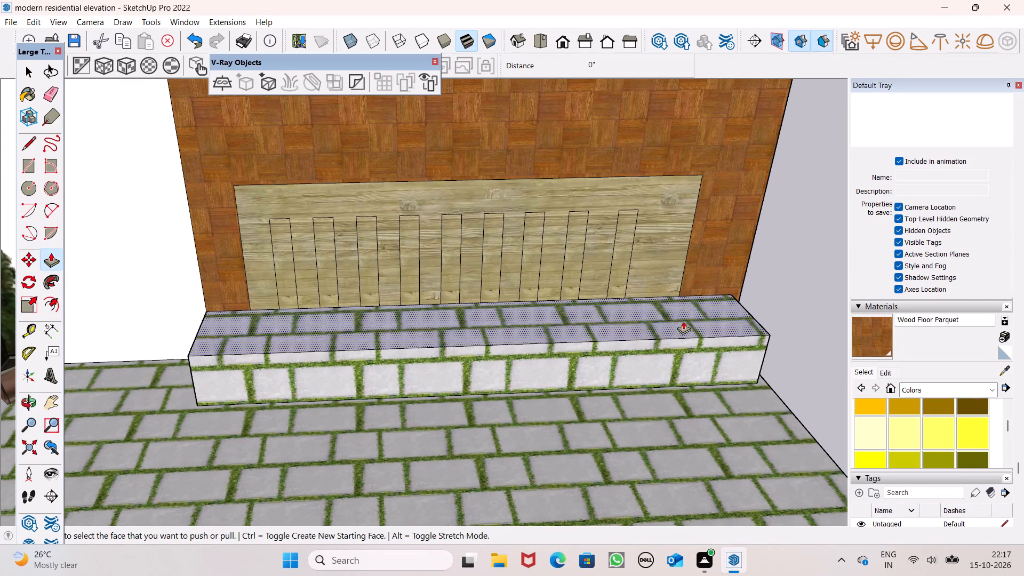
scroll(914, 435, "down", 6)
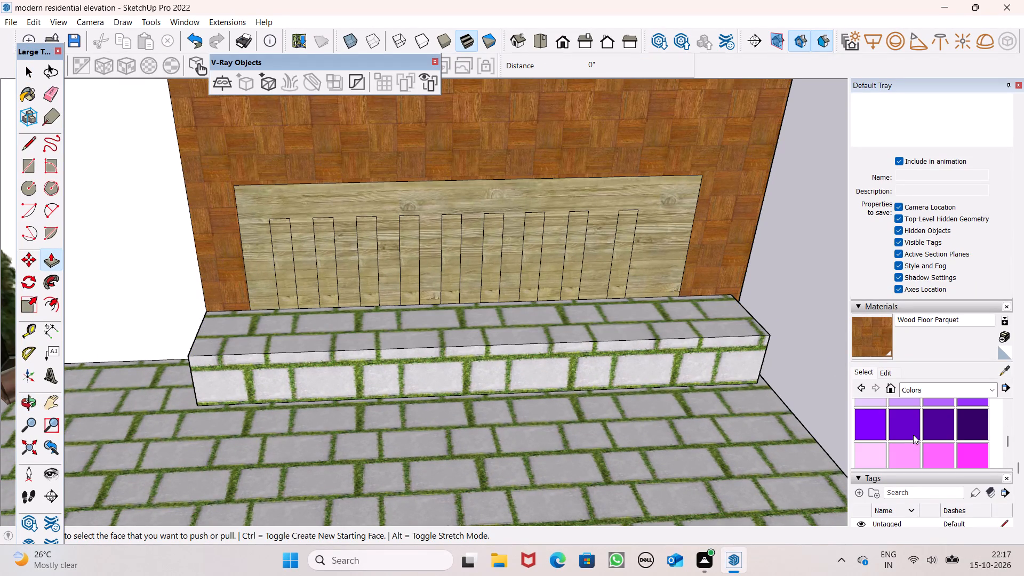
scroll(913, 435, "down", 2)
left_click(862, 460)
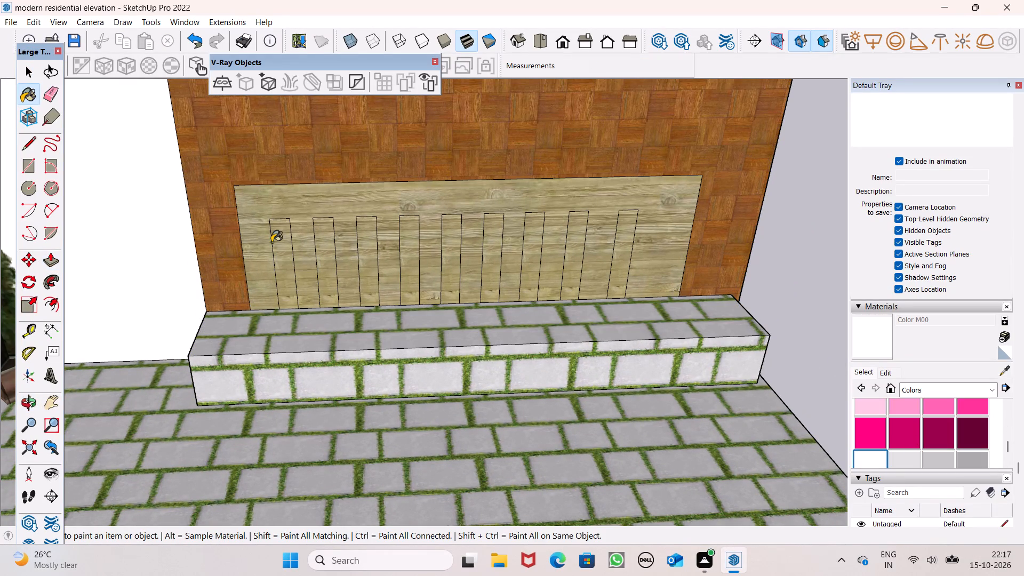
scroll(271, 242, "up", 3)
left_click(276, 247)
left_click(329, 240)
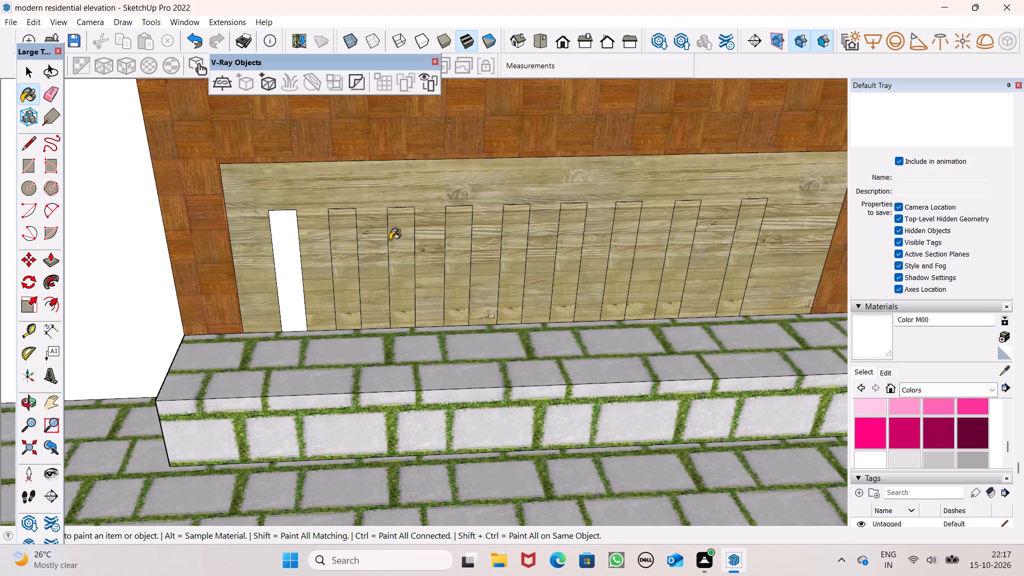
left_click(346, 254)
left_click(406, 251)
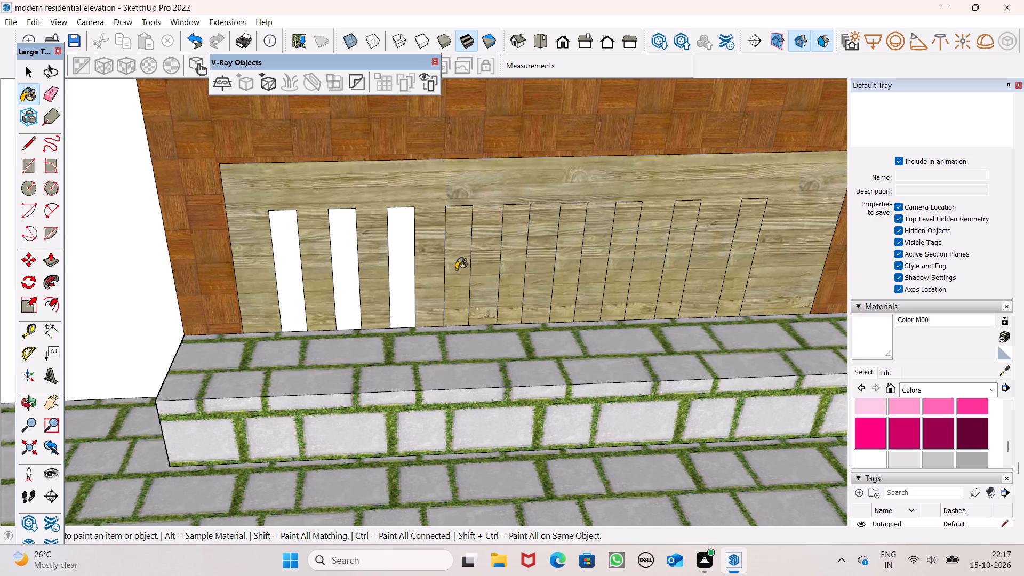
left_click(456, 269)
left_click(514, 263)
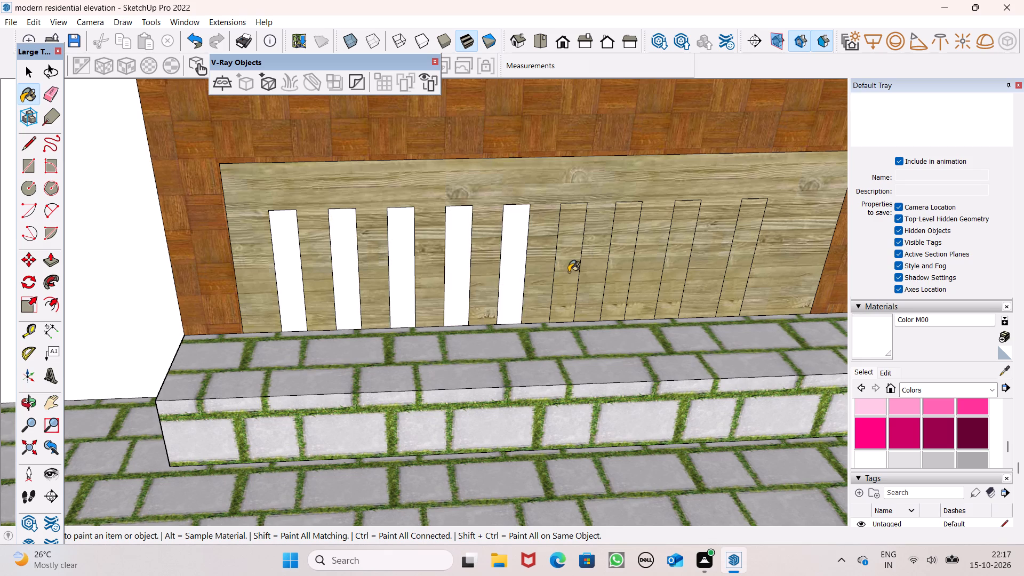
left_click(569, 272)
left_click(616, 256)
left_click(684, 260)
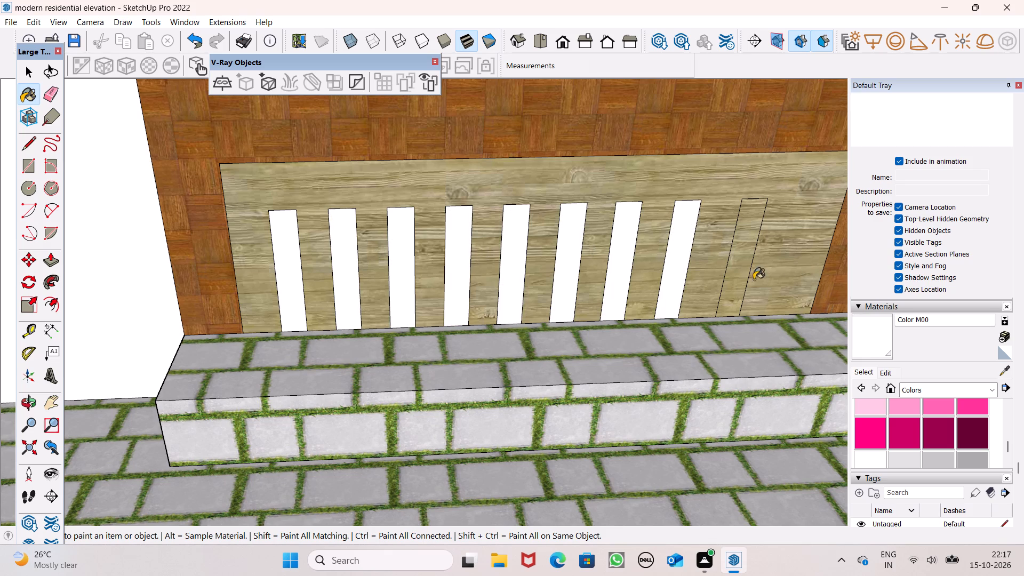
left_click(748, 269)
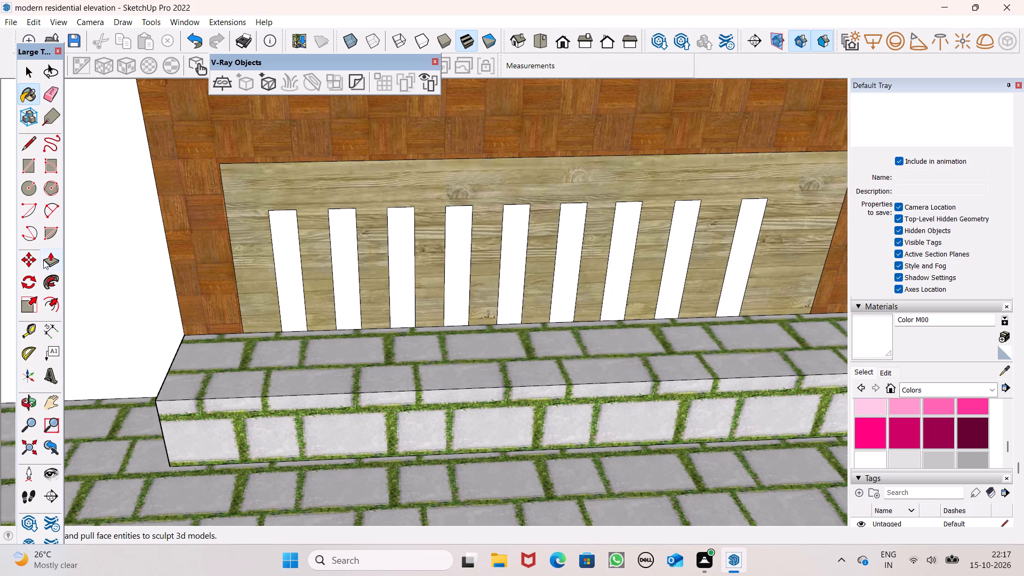
Push/Pull the first five white strips, starting at the potted-tree end, 4 1/2" out from the wood panel.
left_click(49, 256)
left_click_drag(282, 271, 283, 281)
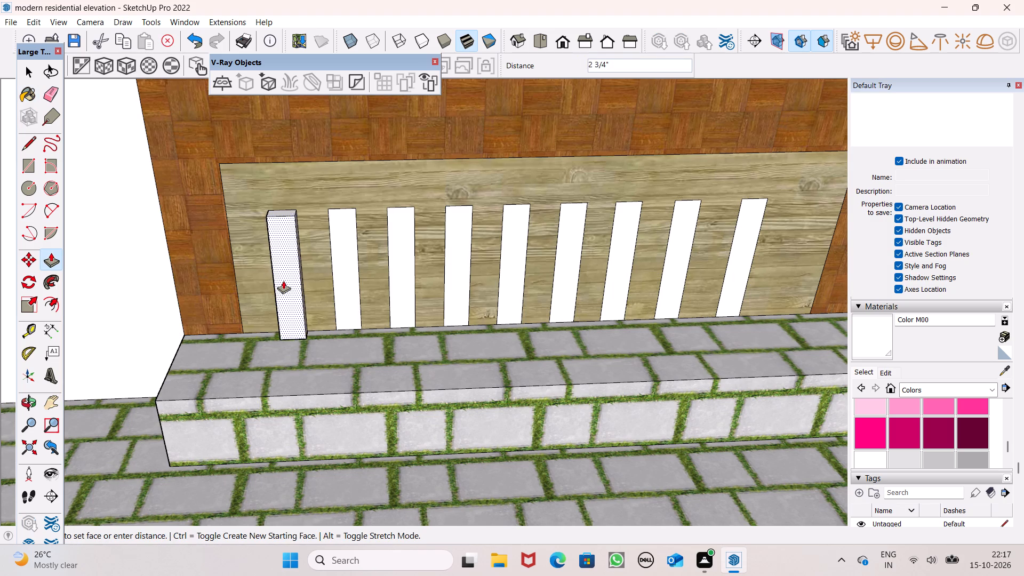
left_click_drag(283, 281, 285, 285)
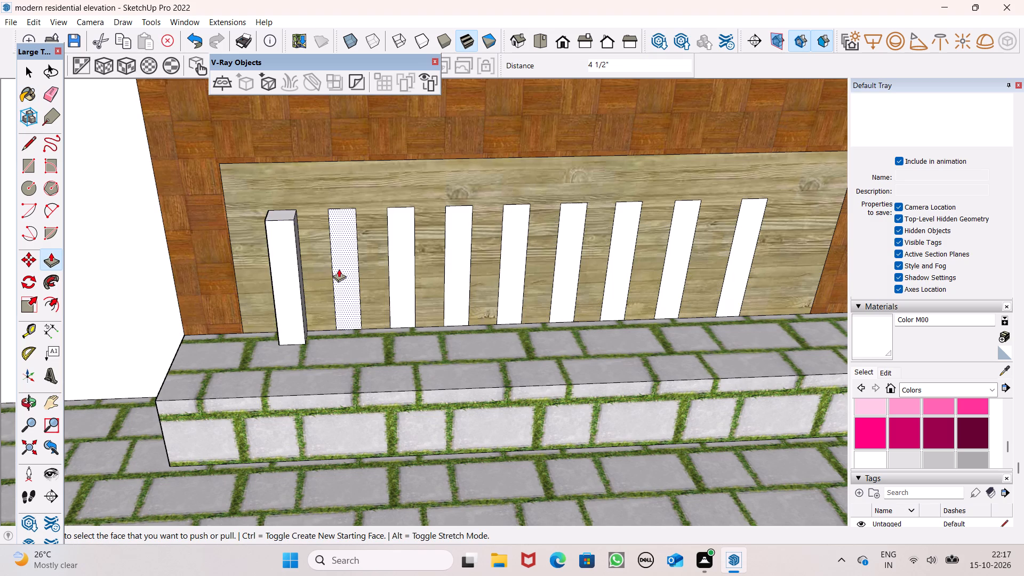
left_click_drag(342, 266, 303, 286)
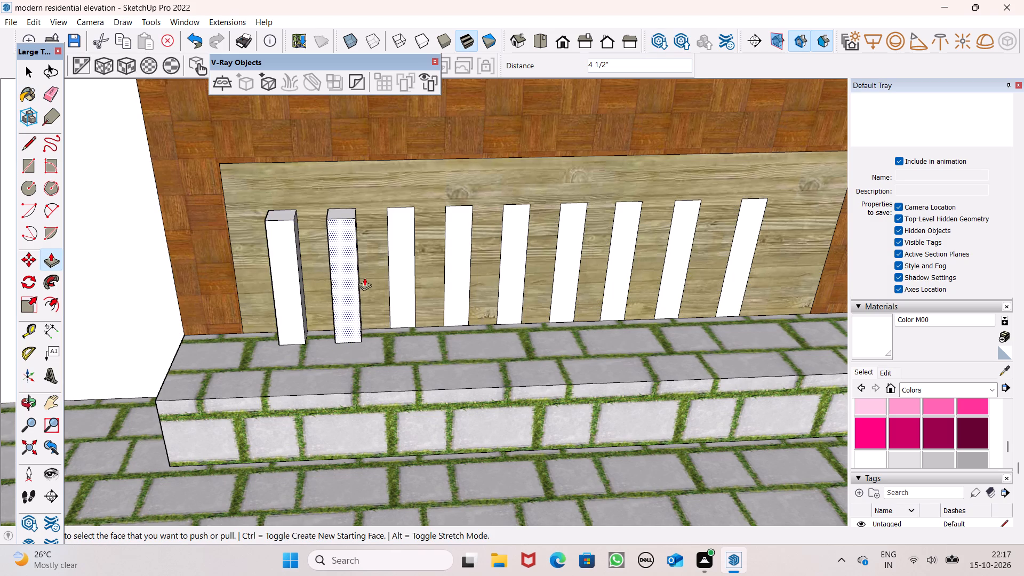
left_click_drag(409, 274, 358, 295)
left_click_drag(463, 295, 458, 301)
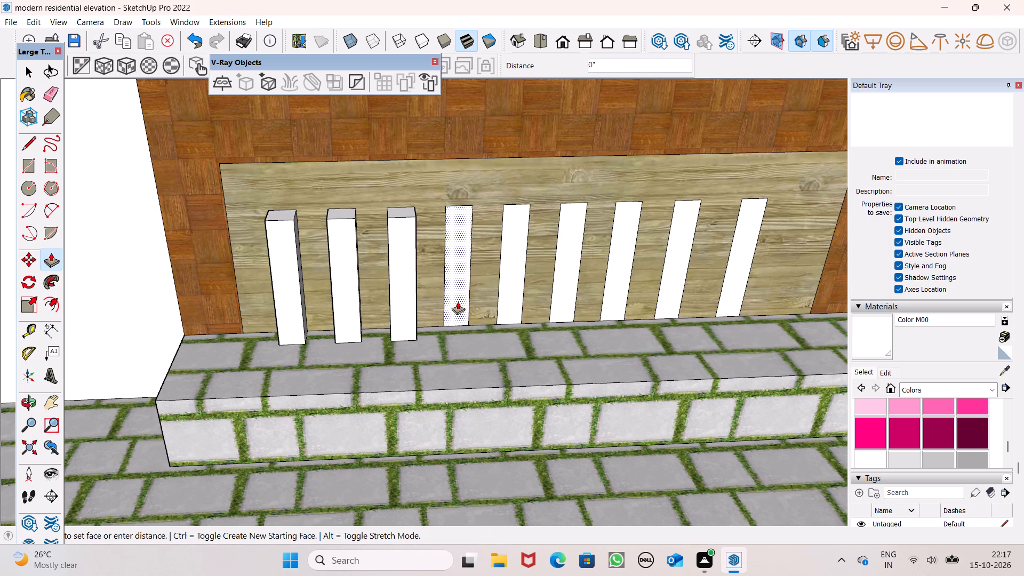
left_click_drag(458, 301, 408, 309)
left_click_drag(513, 287, 448, 308)
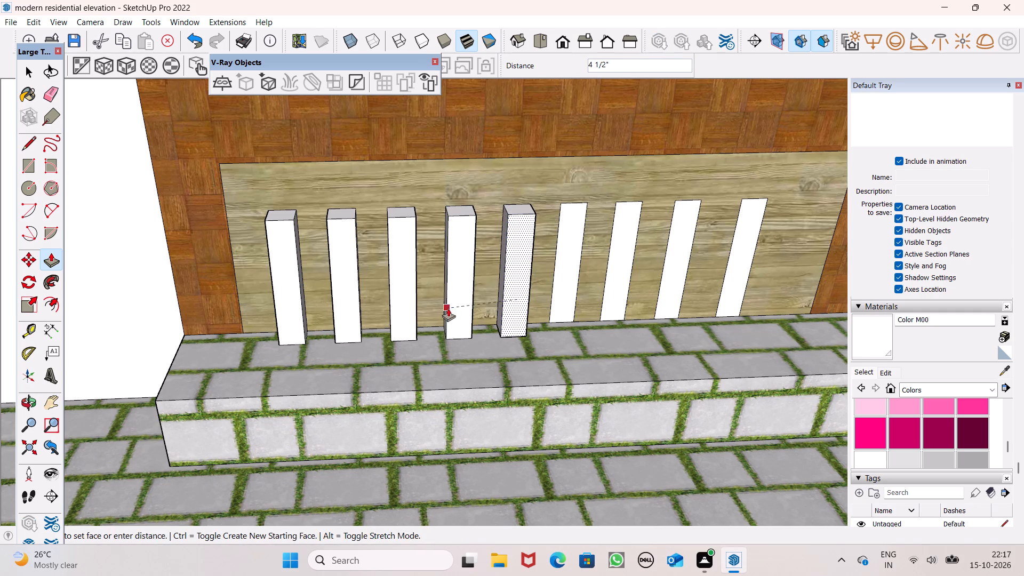
left_click_drag(448, 308, 448, 309)
Push/Pull the remaining four white strips 4 1/2" out from the wood panel to match the others.
left_click_drag(563, 275, 528, 291)
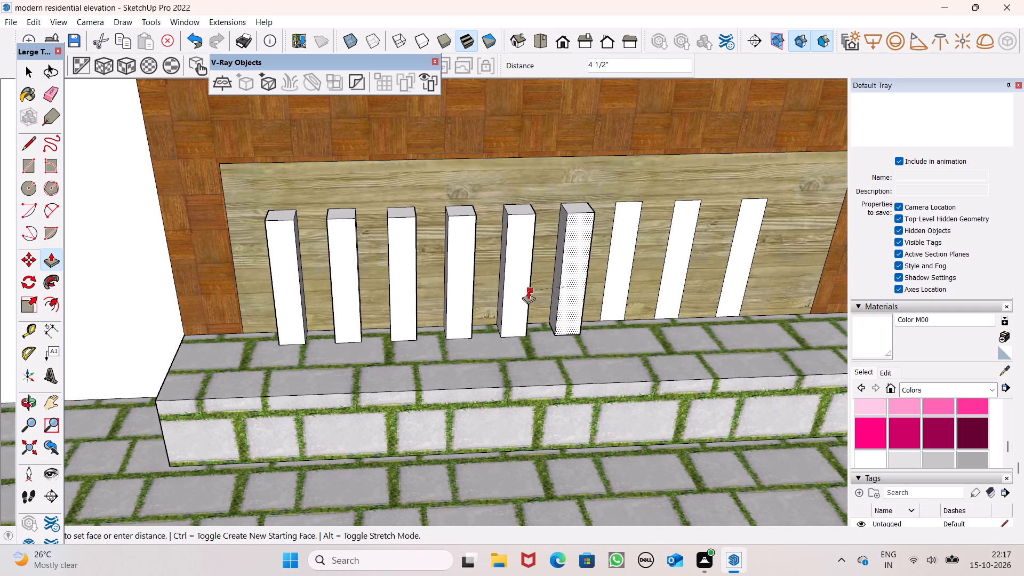
left_click_drag(528, 291, 527, 291)
left_click_drag(612, 283, 573, 297)
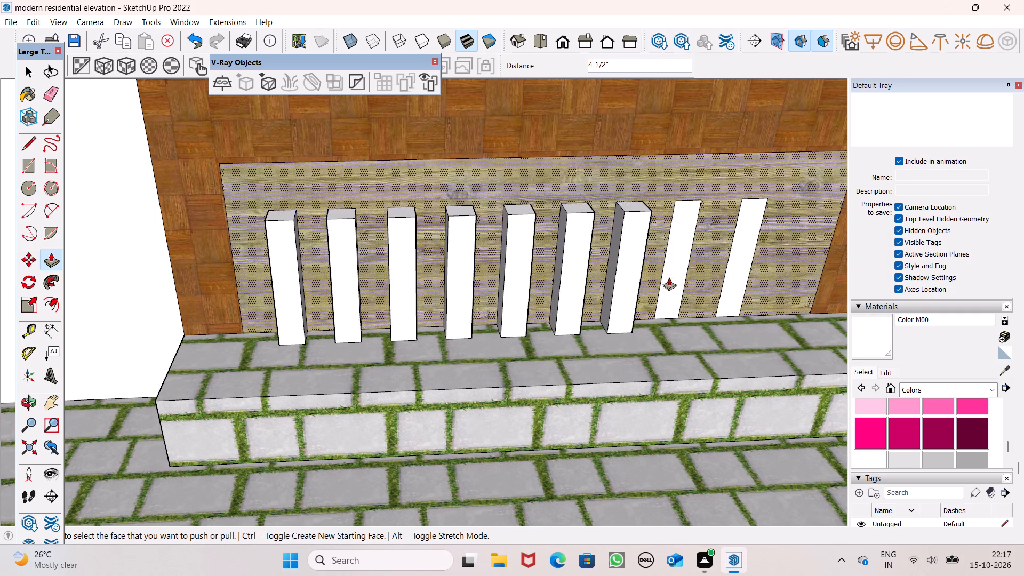
left_click_drag(675, 276, 621, 303)
scroll(537, 241, "down", 5)
scroll(667, 244, "up", 3)
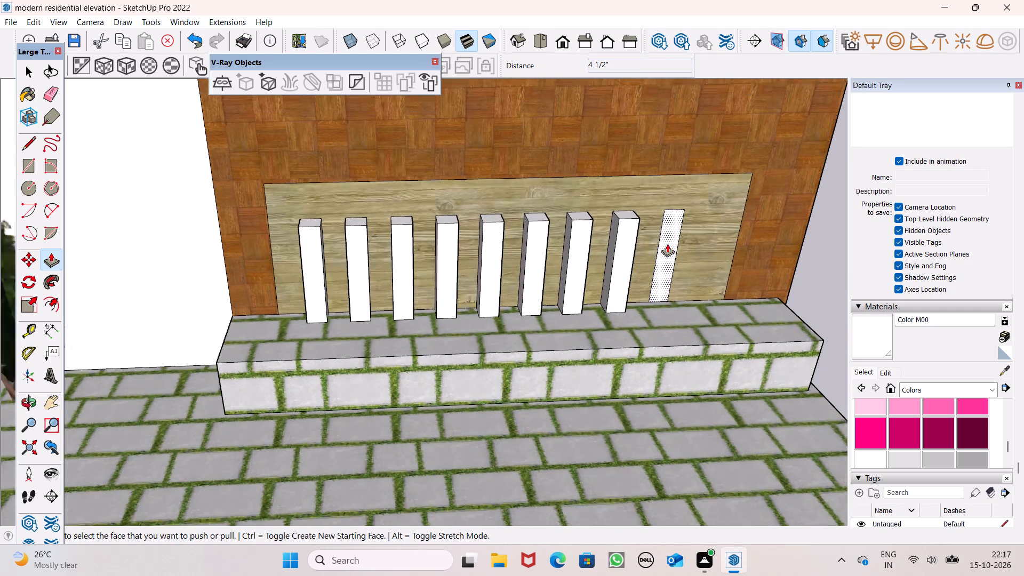
left_click_drag(667, 245, 615, 274)
scroll(611, 262, "down", 2)
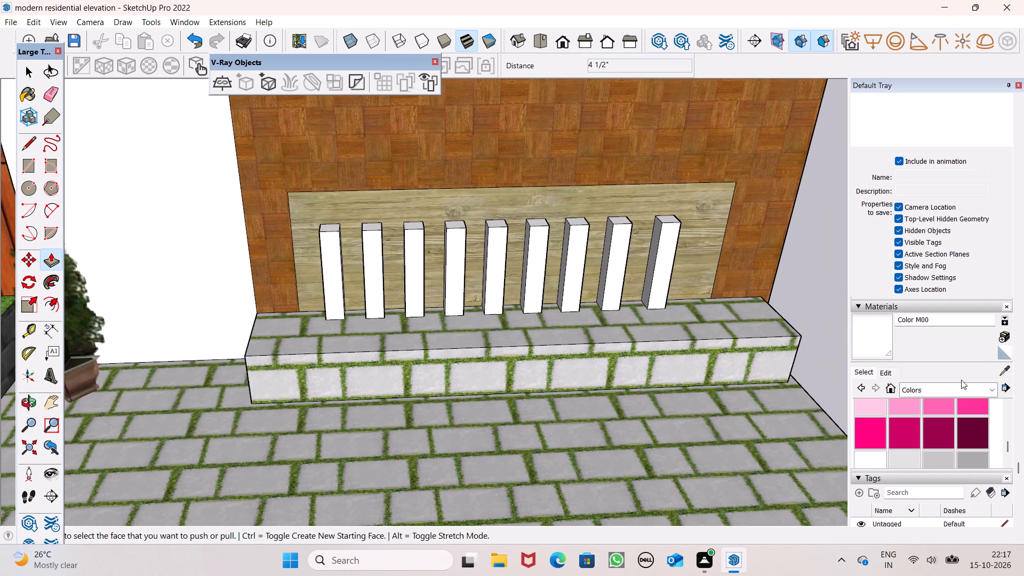
Find a gravel texture in the Landscaping, Fencing and Vegetation collection and paint the ledge's top face with the multicoloured Groundcover Rock Crushed.
left_click(950, 394)
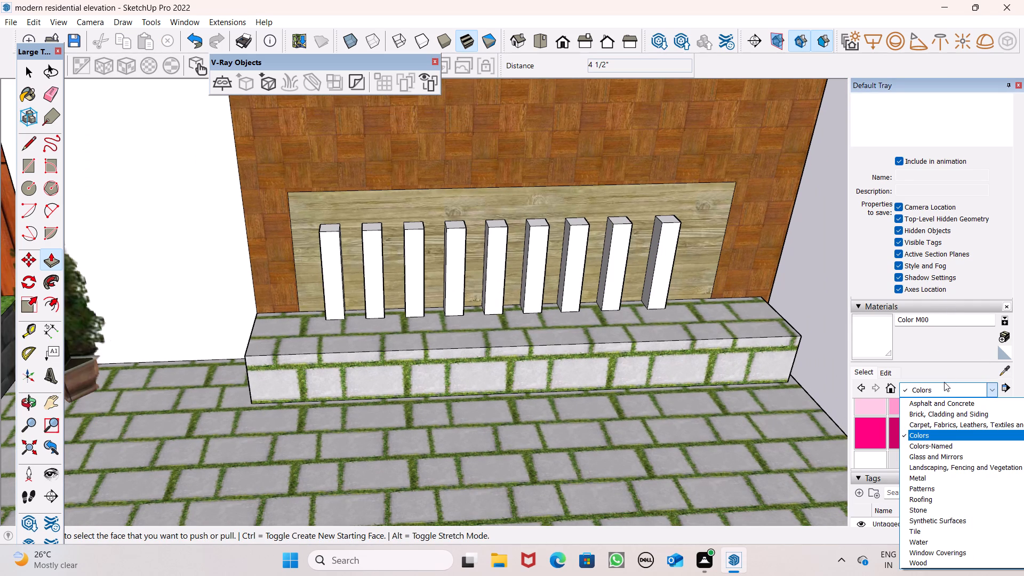
left_click(970, 421)
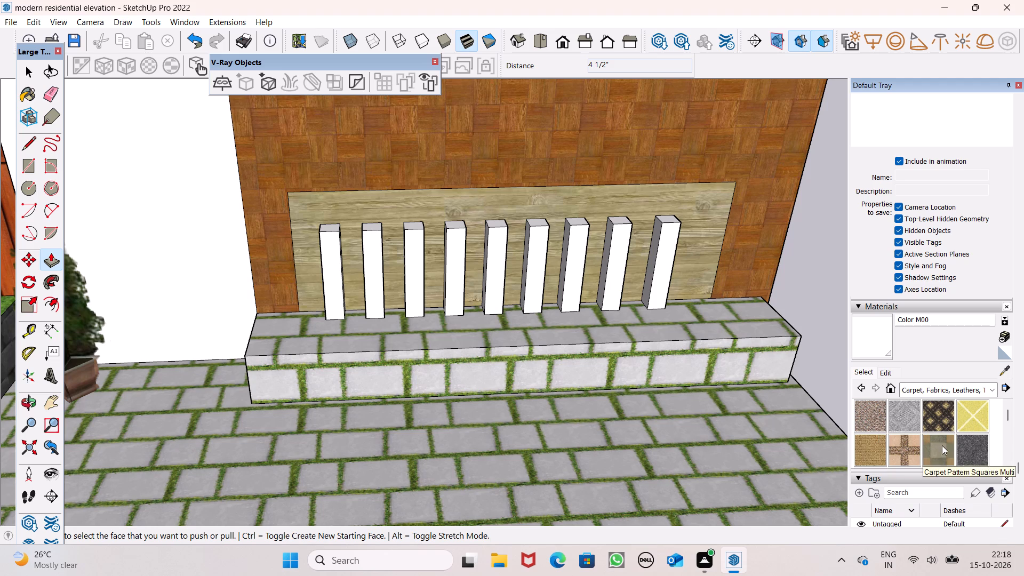
scroll(942, 445, "down", 1)
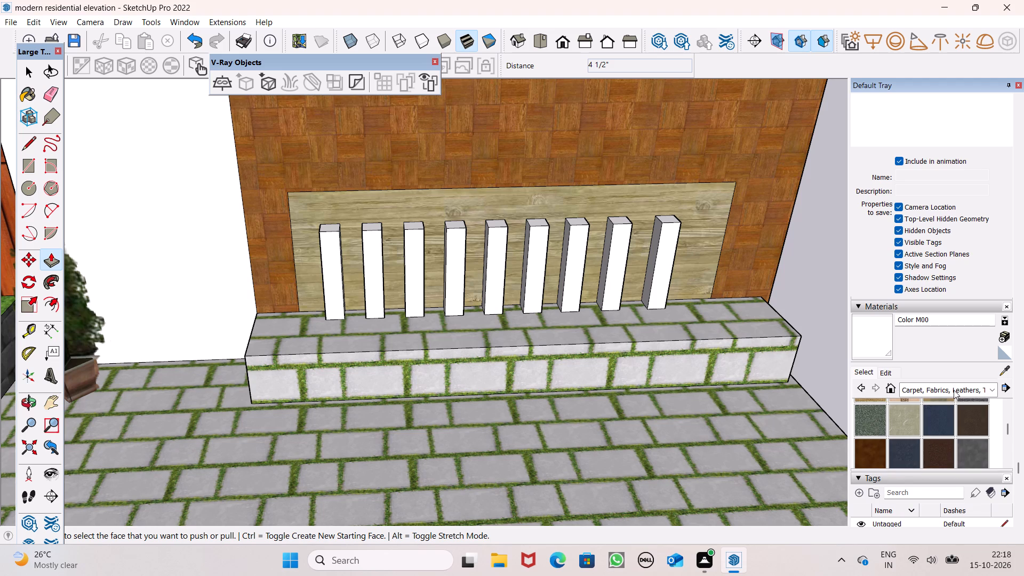
left_click(954, 390)
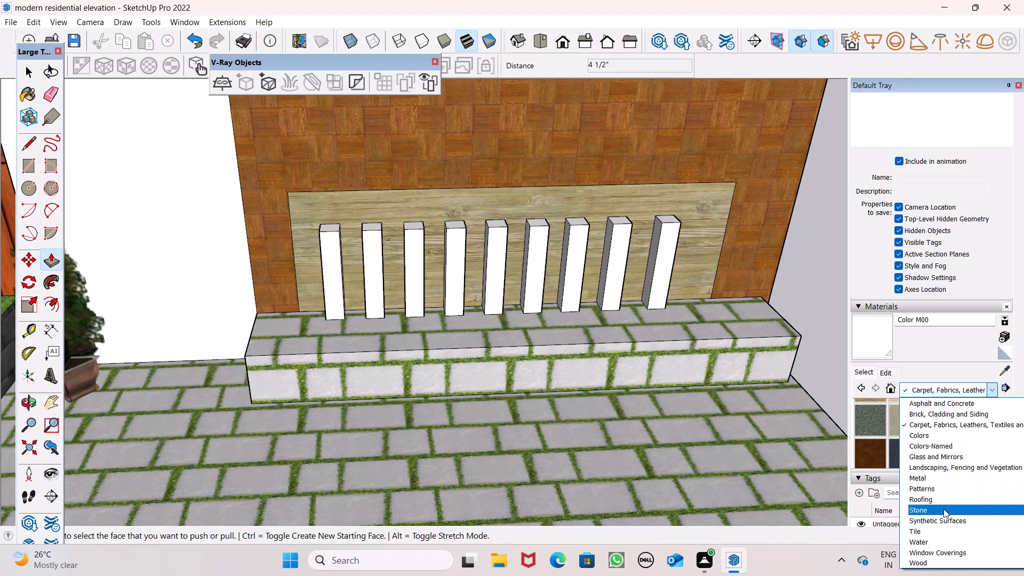
left_click(943, 504)
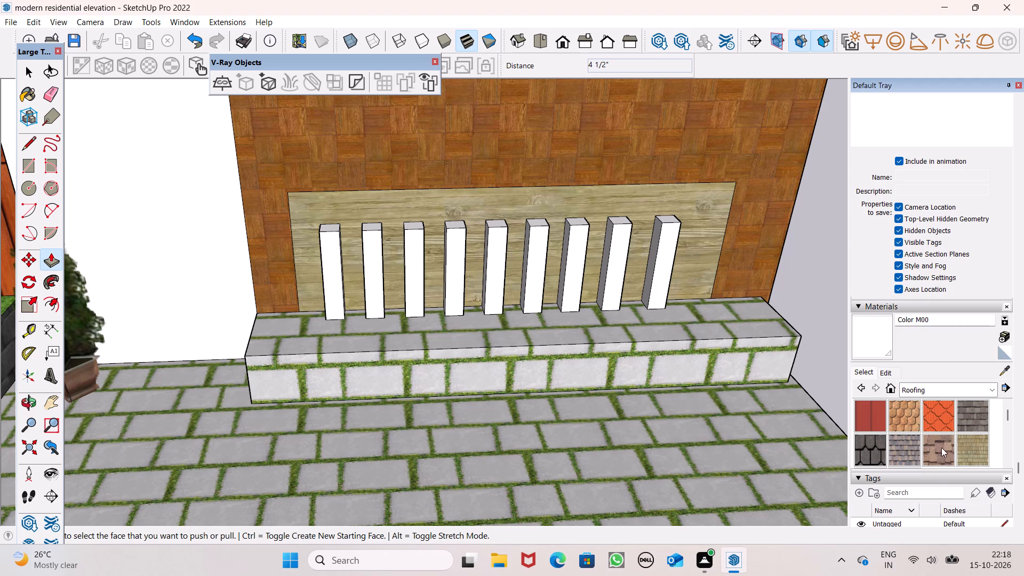
left_click(951, 382)
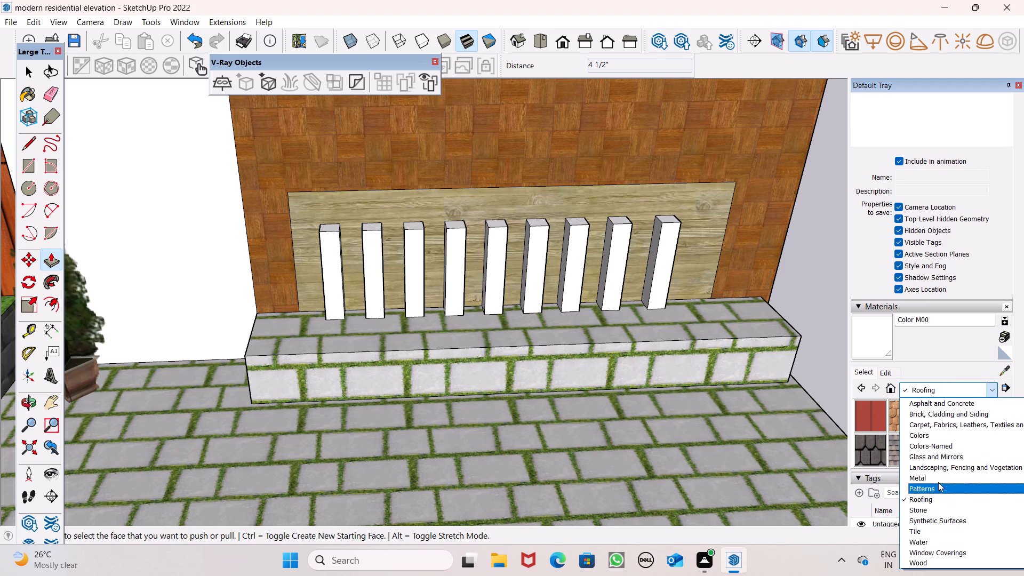
left_click(940, 464)
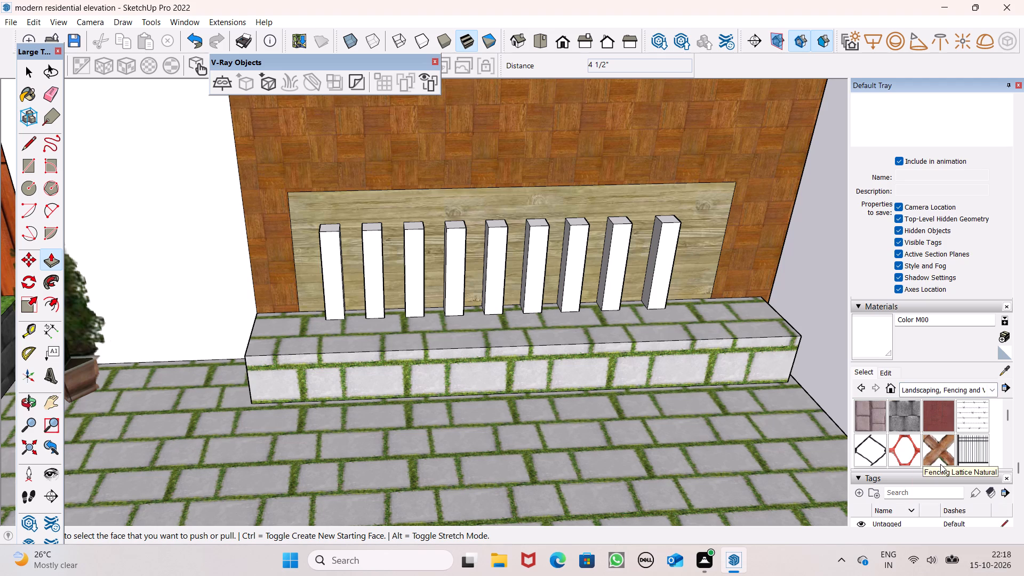
scroll(940, 444, "down", 2)
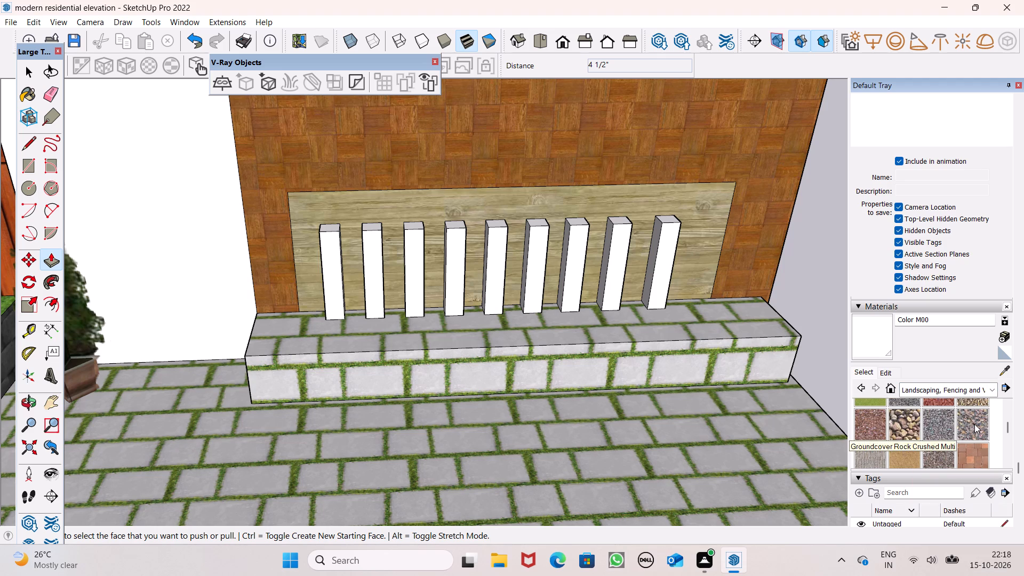
left_click(974, 424)
scroll(536, 342, "up", 3)
left_click(532, 329)
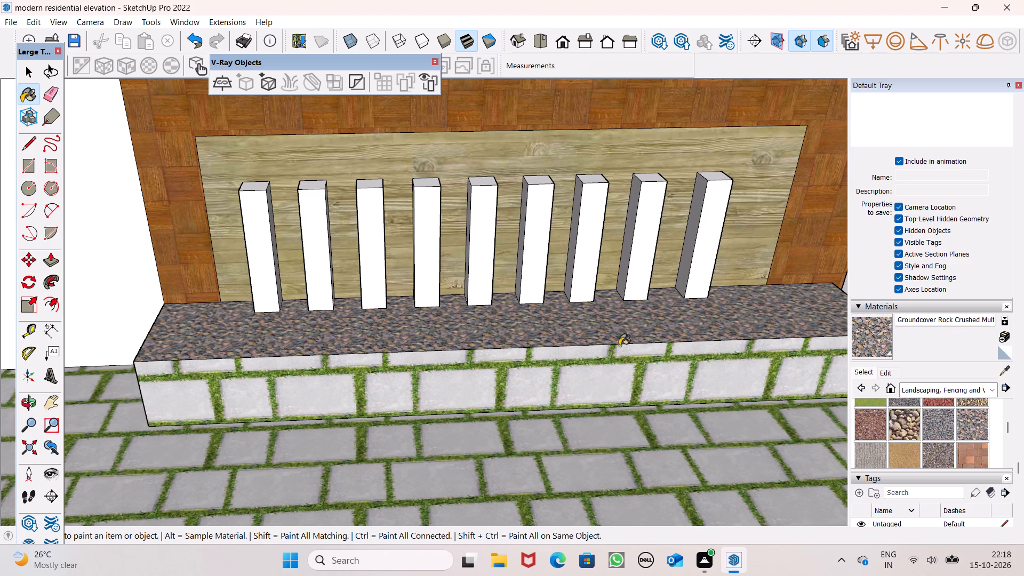
Paint the ledge's front face and both end faces with Concrete Block Retaining Gray.
scroll(926, 436, "up", 2)
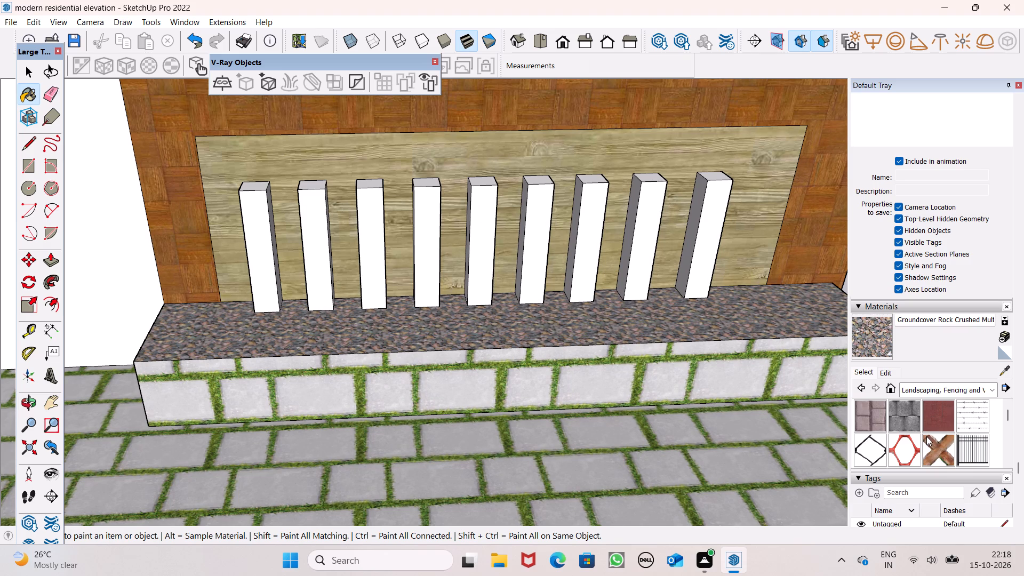
left_click(916, 425)
left_click(715, 380)
middle_click_drag(491, 382, 732, 372)
scroll(247, 482, "up", 2)
left_click(260, 474)
scroll(372, 429, "down", 1)
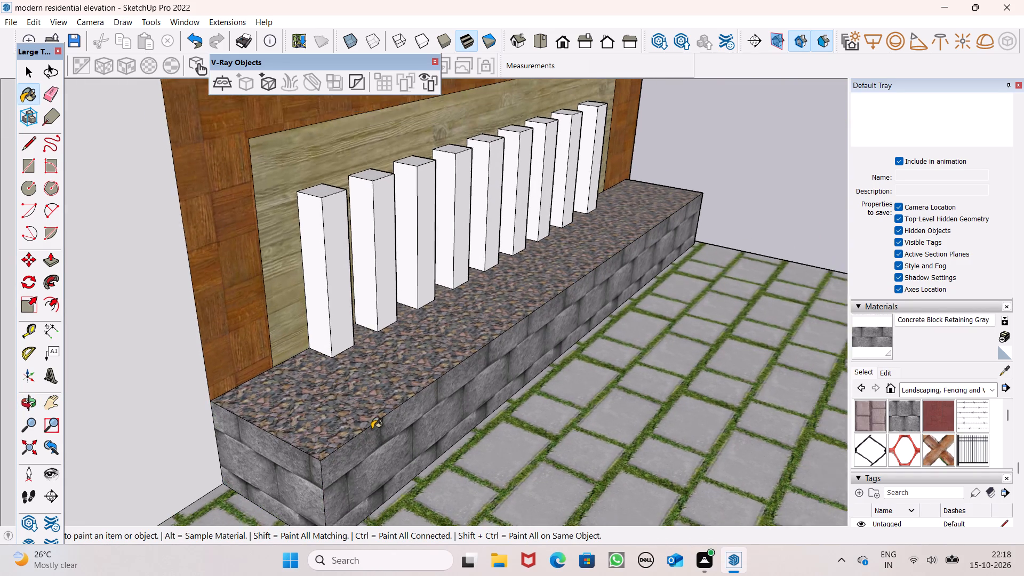
scroll(372, 429, "down", 2)
middle_click_drag(426, 470, 249, 410)
scroll(728, 241, "down", 4)
middle_click_drag(712, 293, 255, 290)
scroll(255, 290, "up", 1)
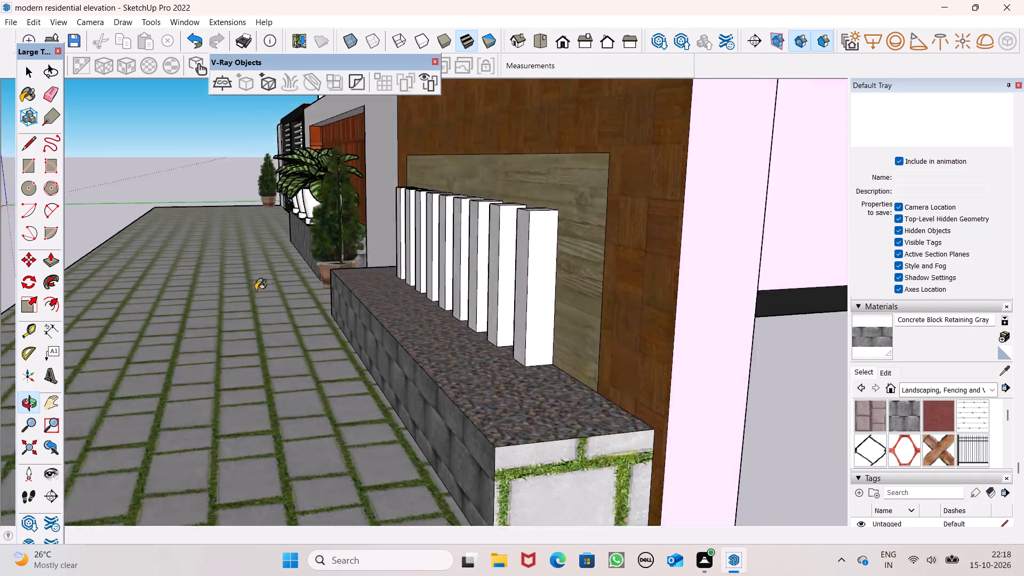
left_click_drag(551, 481, 546, 477)
Examine the detailed boundary wall and ledge together with the rest of the frontage from several angles.
scroll(403, 260, "down", 5)
middle_click_drag(432, 318, 625, 343)
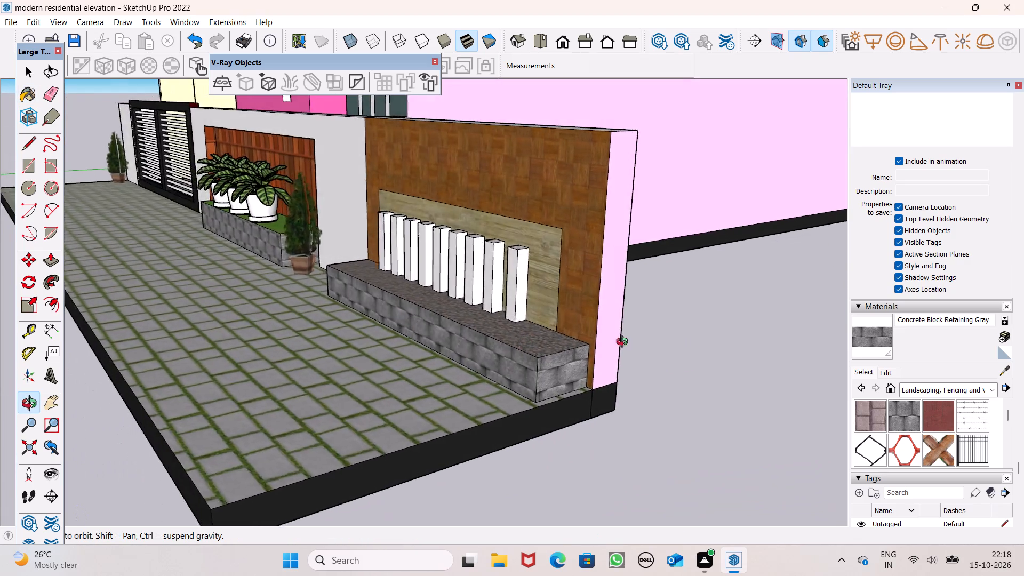
middle_click_drag(625, 343, 673, 345)
middle_click(679, 345)
scroll(510, 260, "down", 5)
middle_click_drag(493, 301, 622, 288)
scroll(617, 281, "down", 5)
middle_click_drag(566, 316, 601, 379)
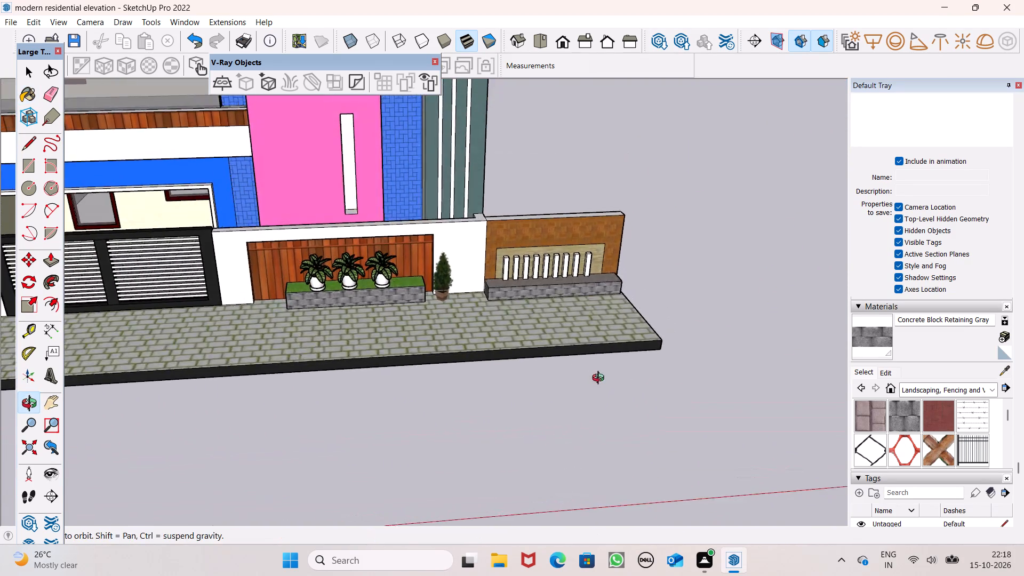
middle_click_drag(601, 379, 605, 353)
scroll(579, 289, "down", 4)
scroll(595, 298, "up", 7)
Copy the planter's potted plant nearest the extended wall to the ledge's outer end, about 17' 8" away.
key("space")
middle_click_drag(659, 290, 634, 365)
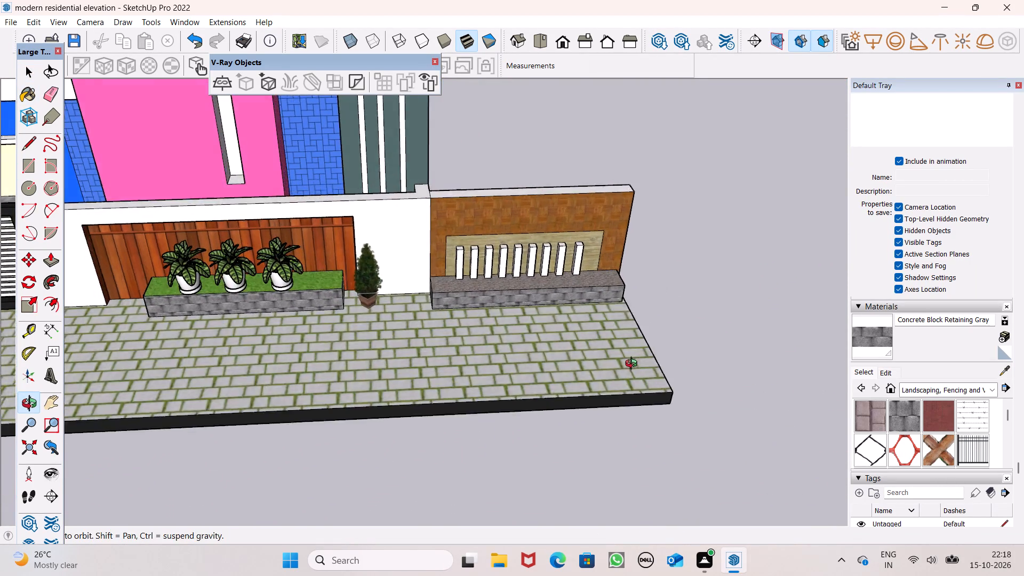
middle_click_drag(634, 365, 587, 348)
scroll(564, 306, "up", 4)
left_click(153, 228)
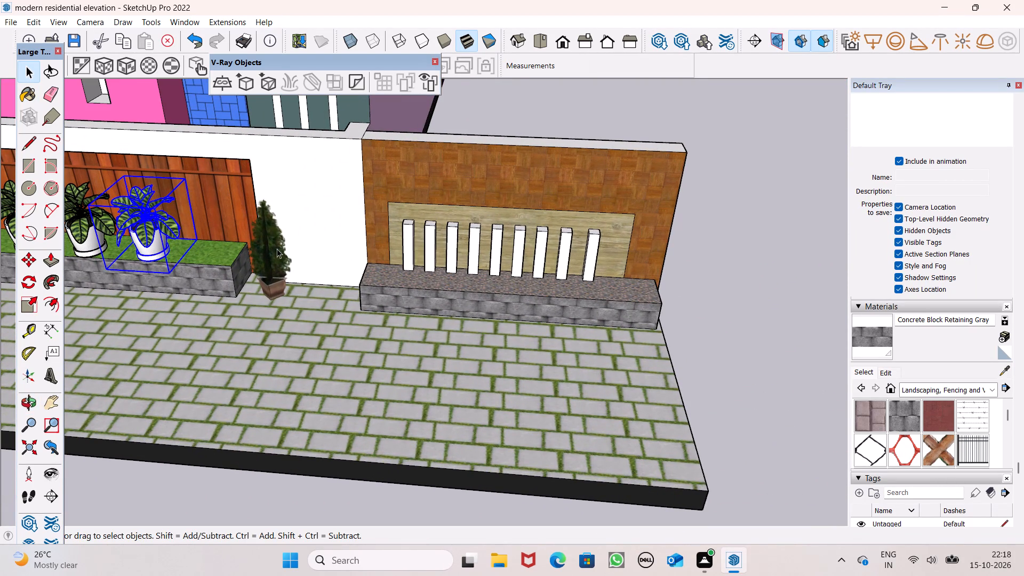
key("m")
key("Return")
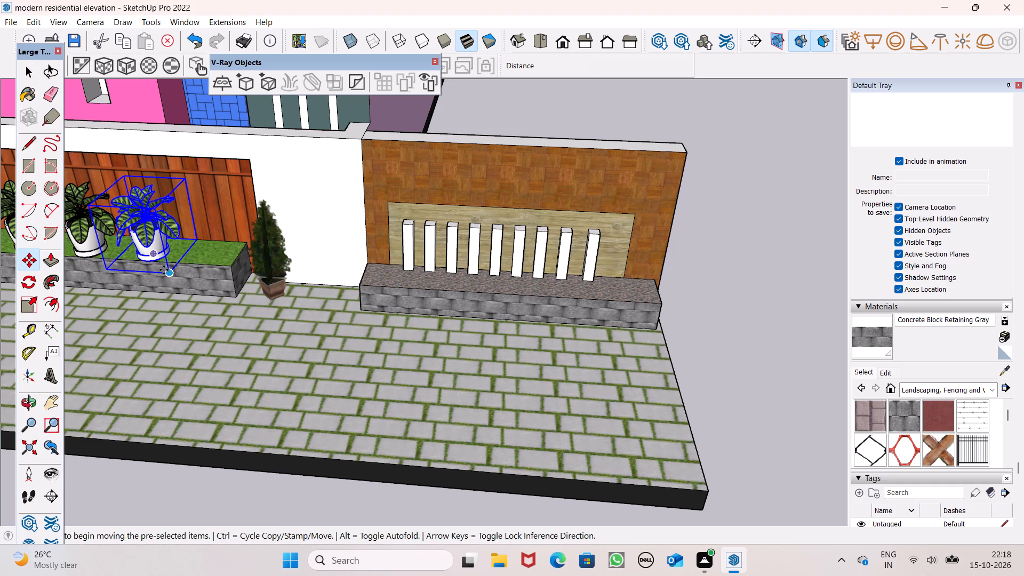
left_click_drag(166, 272, 423, 310)
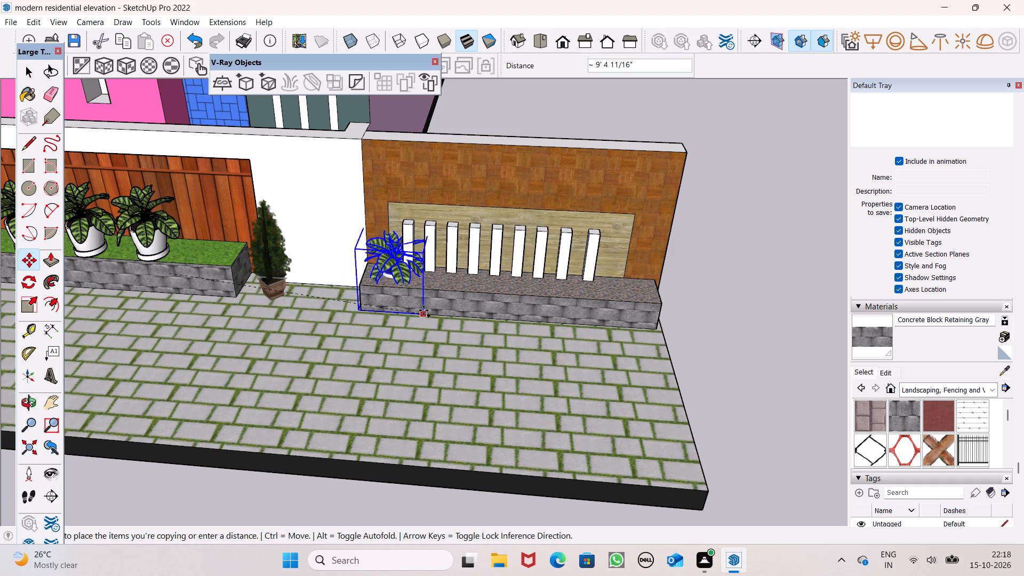
left_click_drag(423, 310, 659, 314)
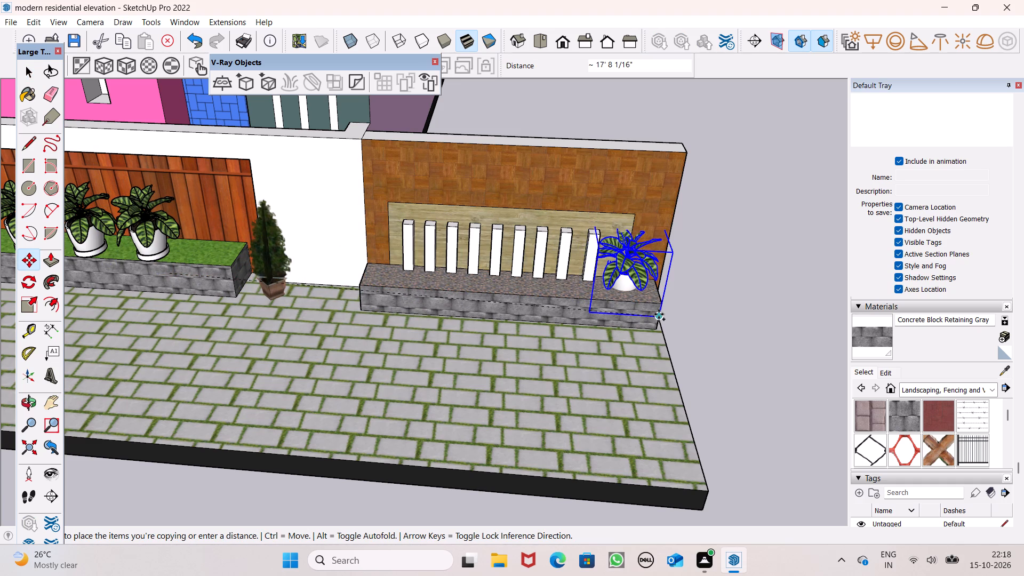
left_click_drag(659, 314, 658, 314)
left_click_drag(658, 314, 658, 306)
Reposition the copied potted plant so its pot sits on the gravel top at the ledge's outer end.
middle_click_drag(656, 303, 516, 329)
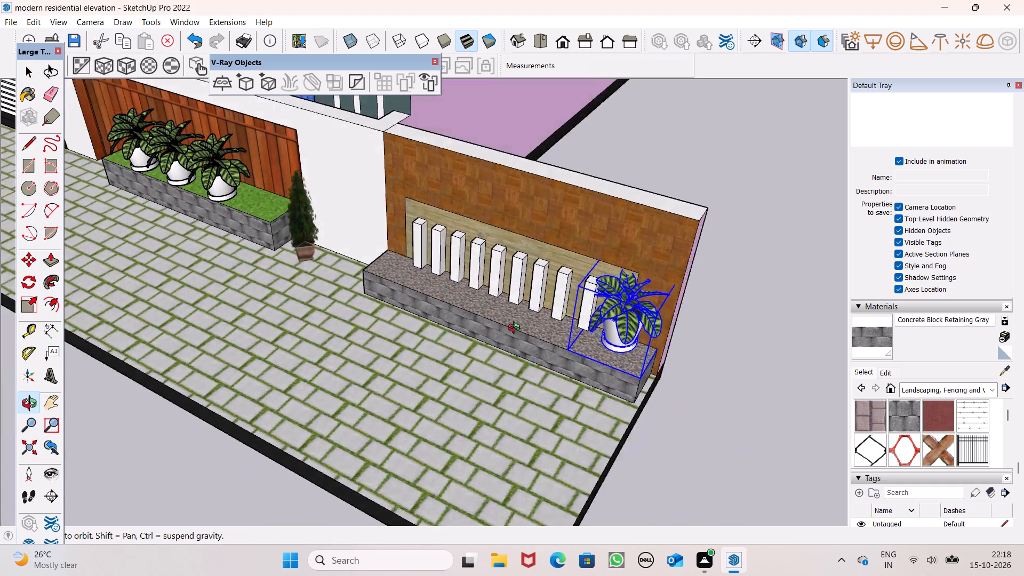
middle_click_drag(516, 329, 356, 287)
scroll(356, 287, "up", 1)
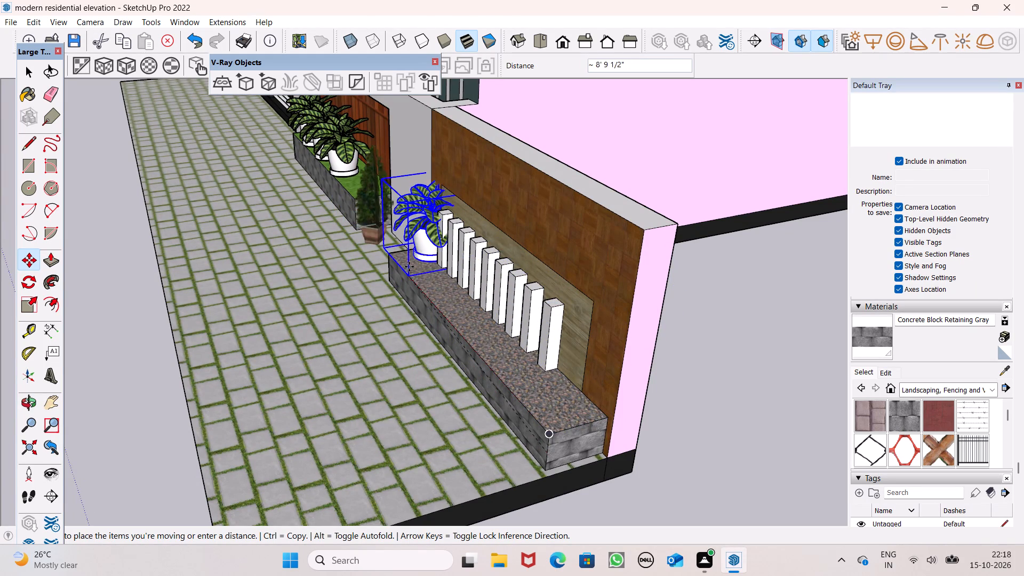
left_click(393, 263)
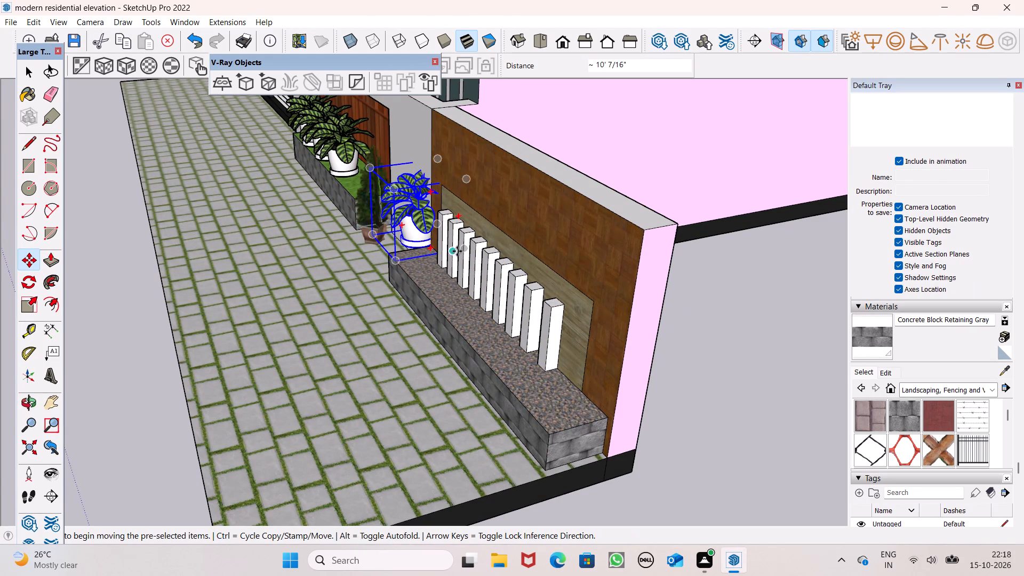
left_click_drag(459, 255, 473, 358)
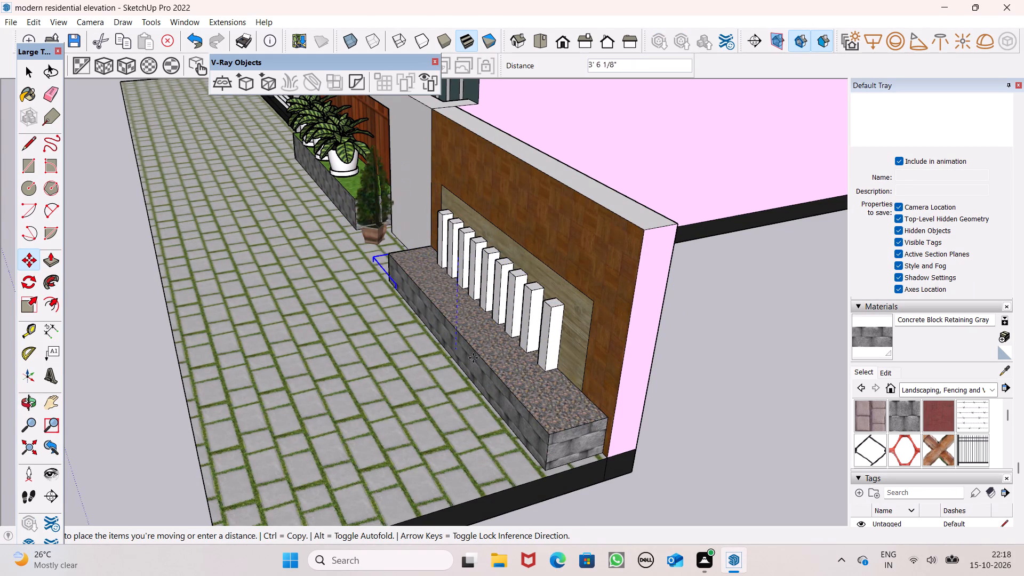
left_click_drag(473, 358, 421, 456)
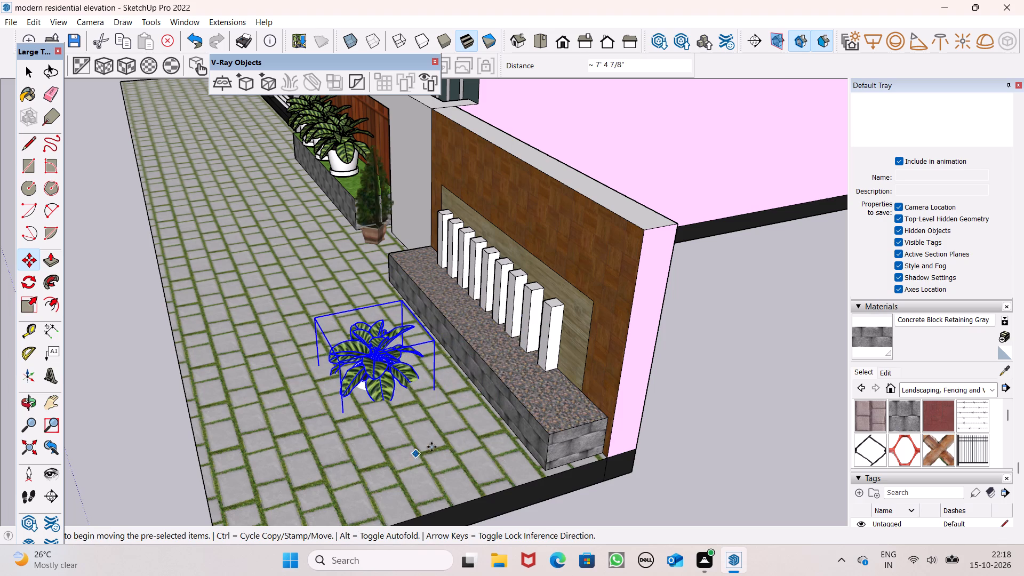
left_click_drag(434, 419, 541, 383)
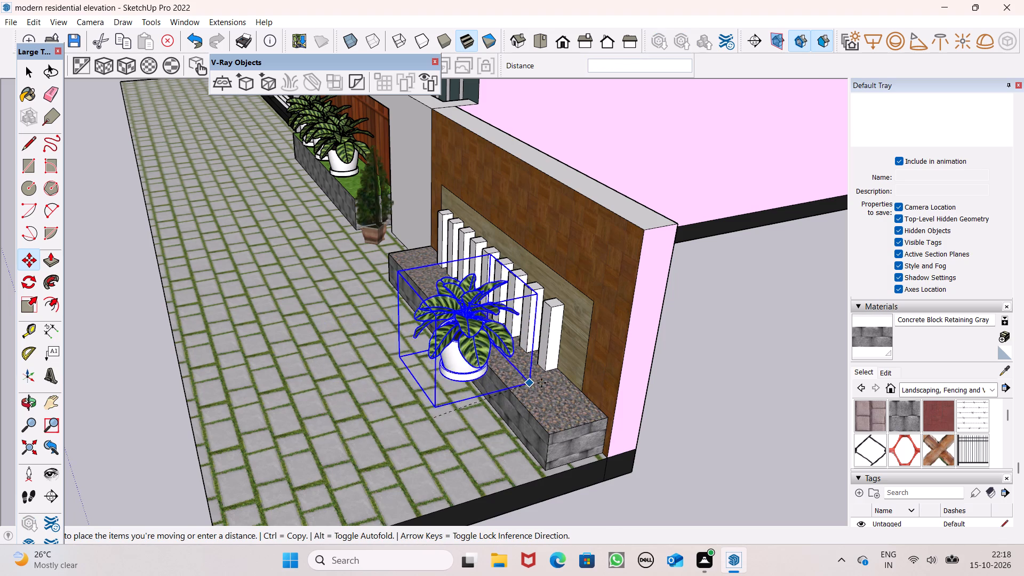
left_click_drag(541, 383, 568, 402)
middle_click_drag(582, 400, 443, 375)
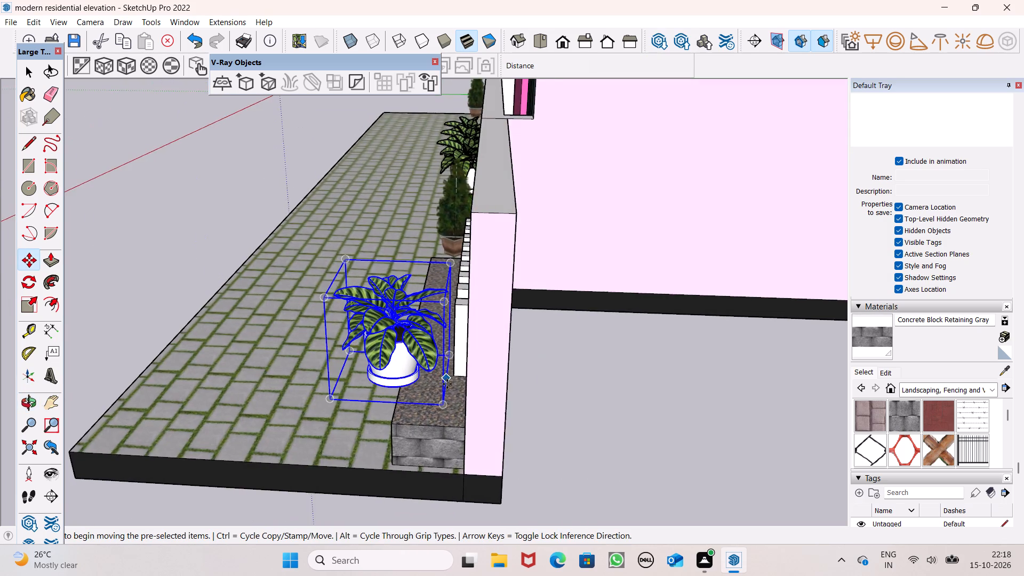
scroll(445, 393, "up", 3)
left_click_drag(448, 412, 507, 443)
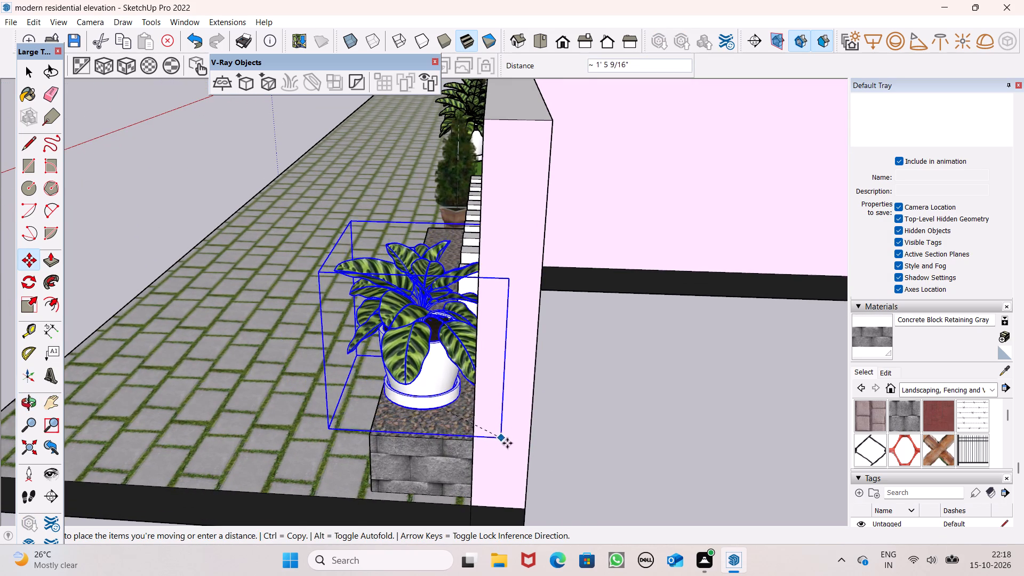
left_click_drag(507, 443, 514, 451)
scroll(483, 386, "down", 5)
middle_click_drag(489, 434, 621, 450)
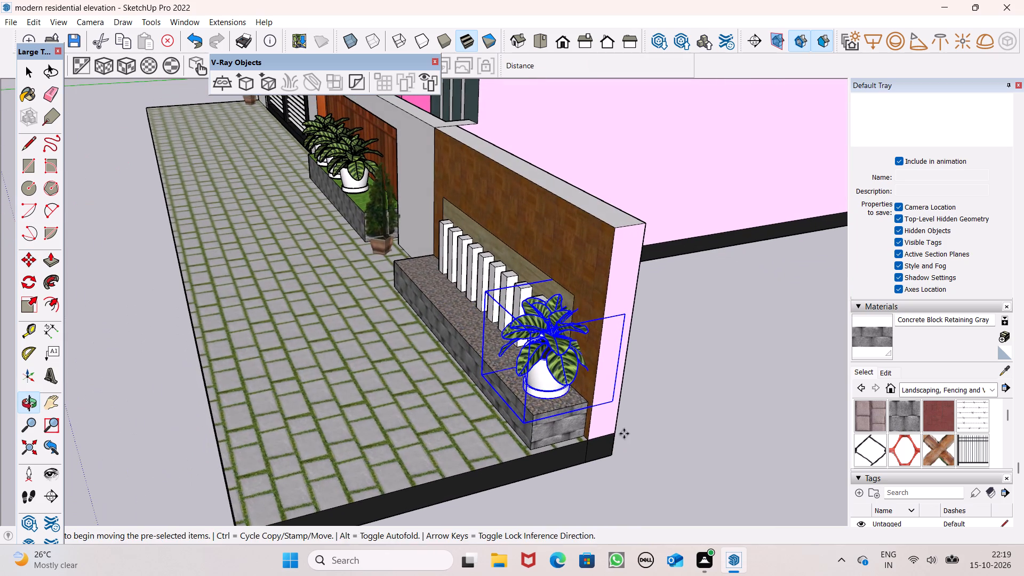
key("space")
left_click(626, 471)
Copy the ledge's potted plant to the opposite end of the ledge, beside the white boundary wall.
scroll(587, 388, "down", 3)
middle_click_drag(552, 408, 766, 377)
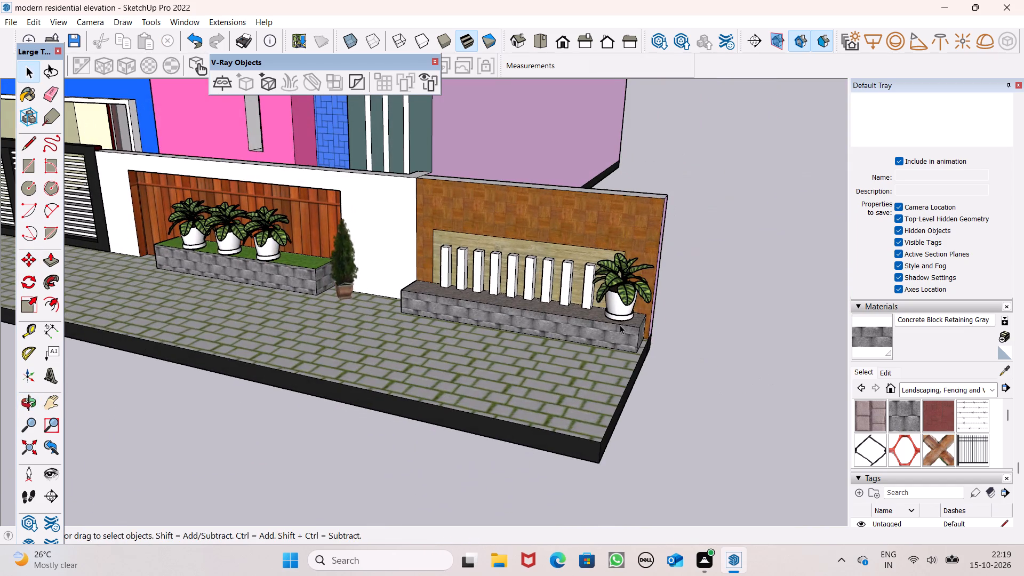
middle_click_drag(609, 322, 747, 359)
scroll(632, 269, "up", 4)
middle_click_drag(622, 290, 701, 319)
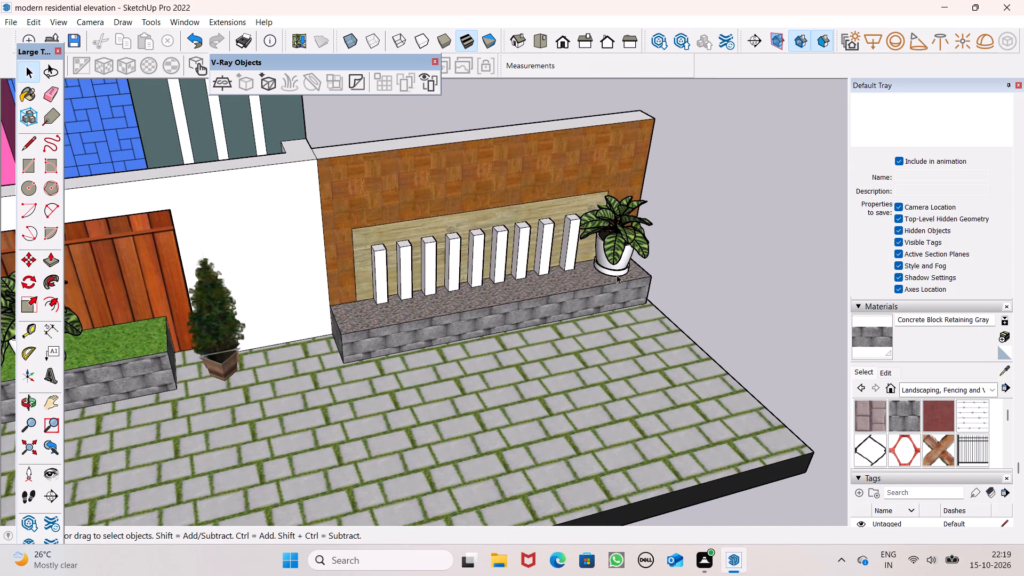
left_click(607, 267)
key("m")
key("Return")
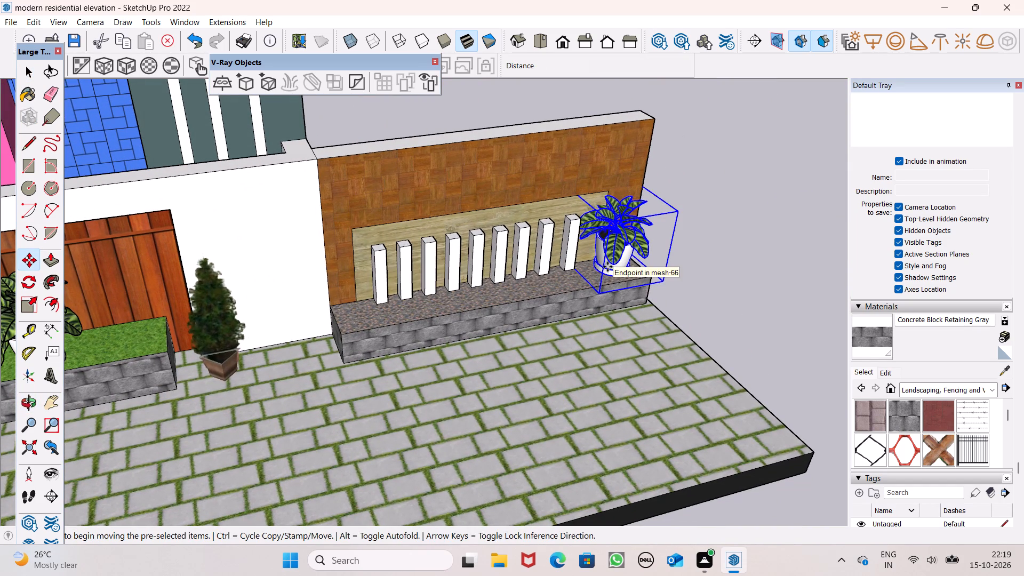
left_click_drag(598, 295, 412, 314)
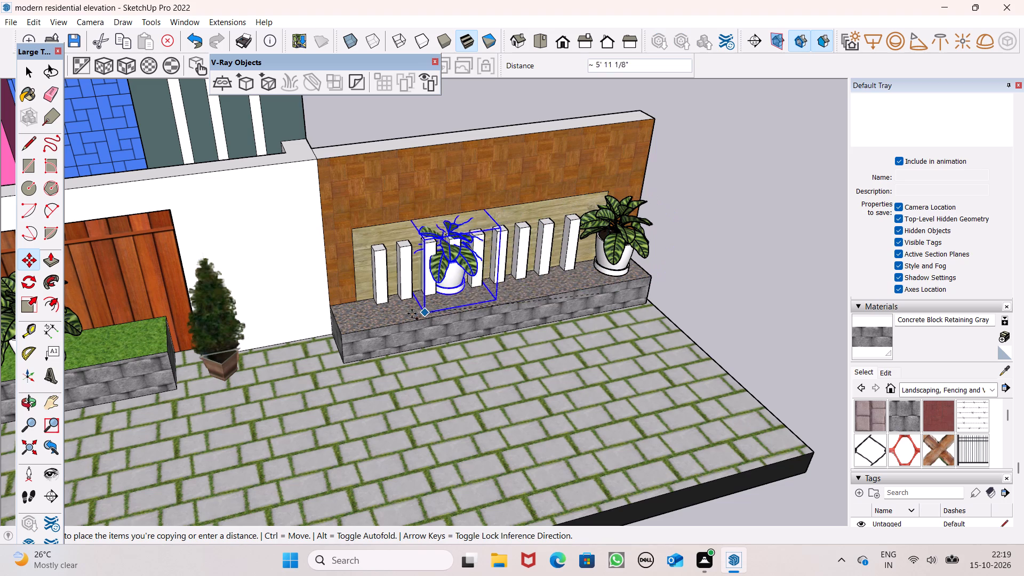
left_click_drag(412, 314, 338, 343)
Adjust the second potted plant's position on the ledge's gravel top, close to the ledge's inner end.
scroll(365, 339, "up", 1)
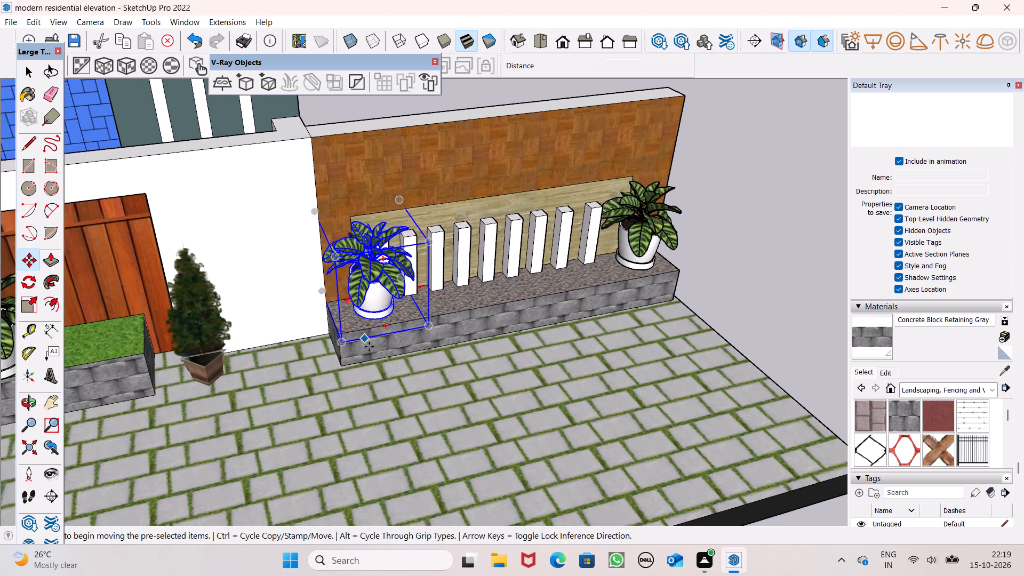
middle_click_drag(369, 347, 559, 368)
scroll(447, 356, "up", 4)
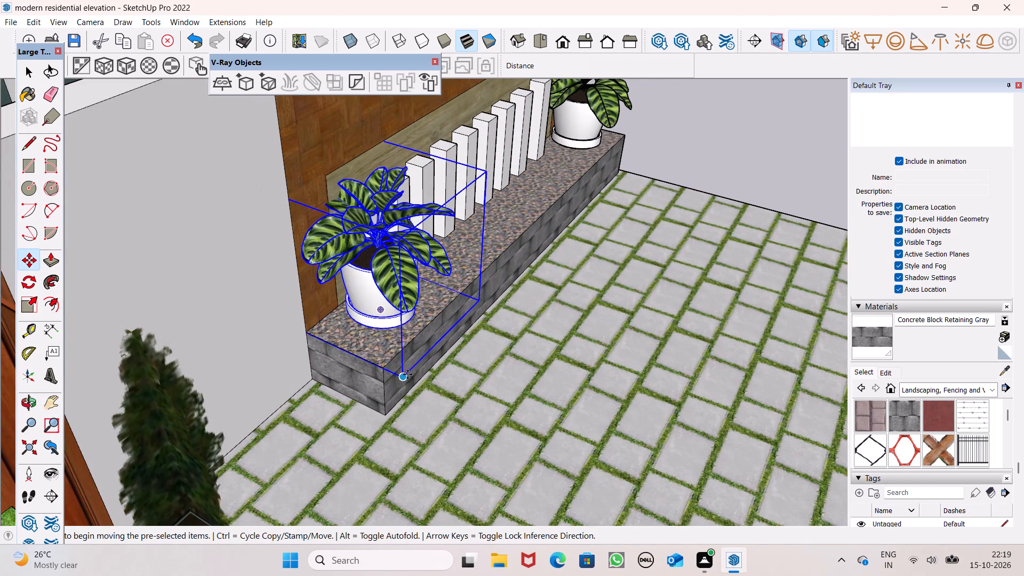
left_click_drag(406, 379, 394, 371)
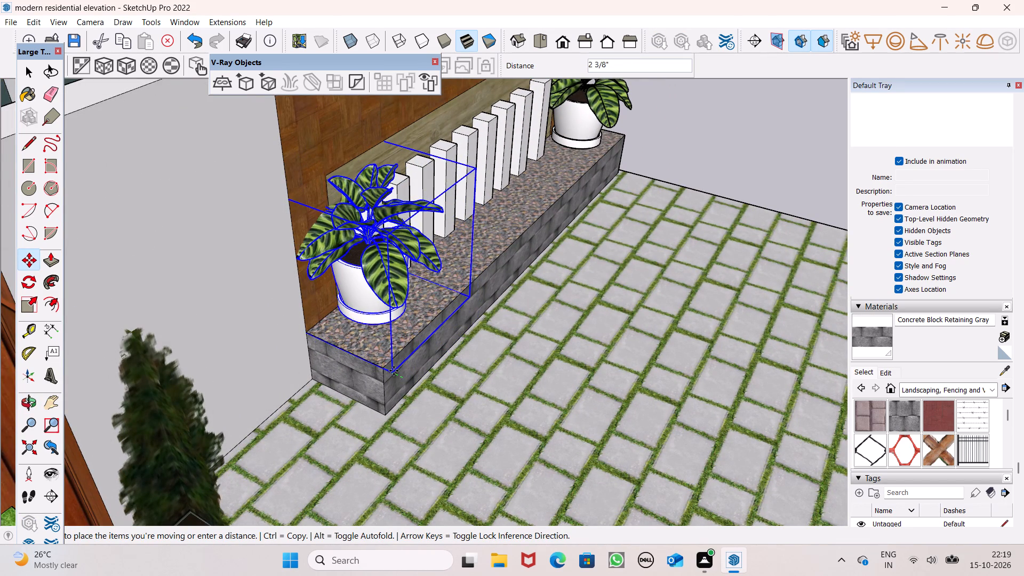
left_click_drag(394, 371, 399, 388)
left_click_drag(394, 338, 398, 343)
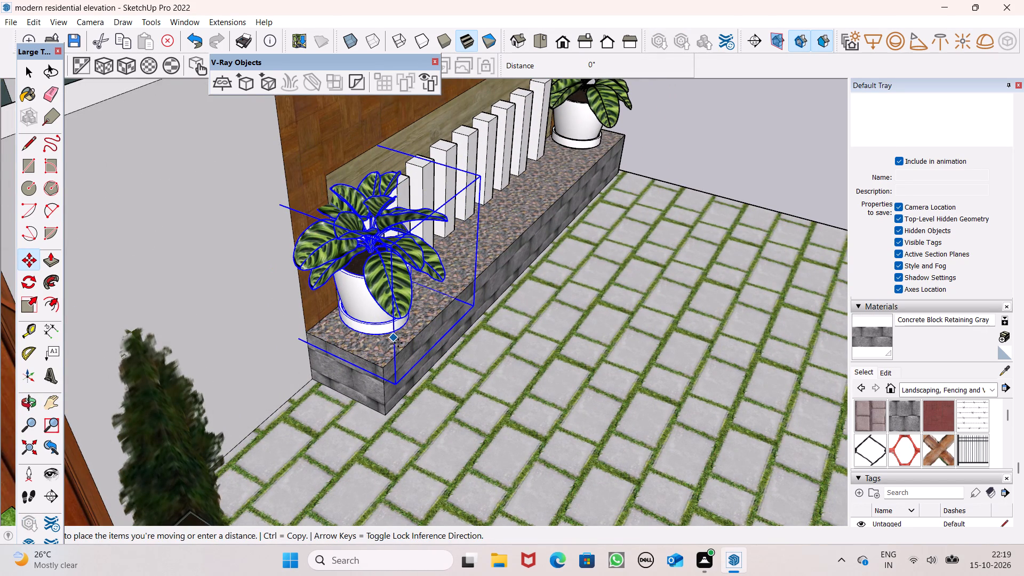
left_click_drag(398, 343, 398, 346)
key("space")
scroll(591, 209, "down", 7)
key("space")
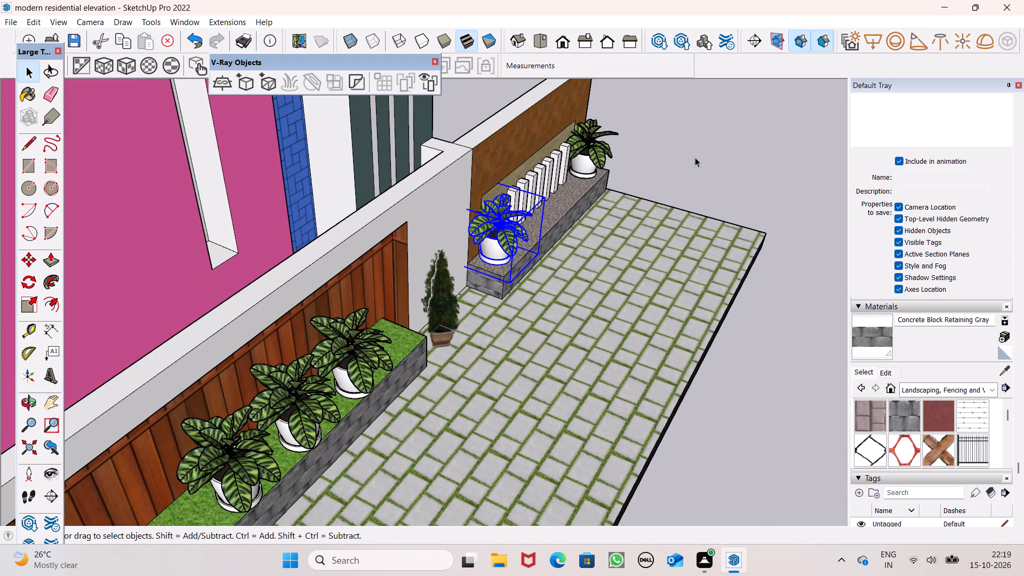
left_click(695, 157)
Copy the potted conifer beside the planter to the white wall section between the gate and the wood panel.
scroll(689, 173, "down", 5)
middle_click_drag(689, 208, 507, 231)
scroll(484, 213, "down", 4)
middle_click_drag(546, 257, 493, 259)
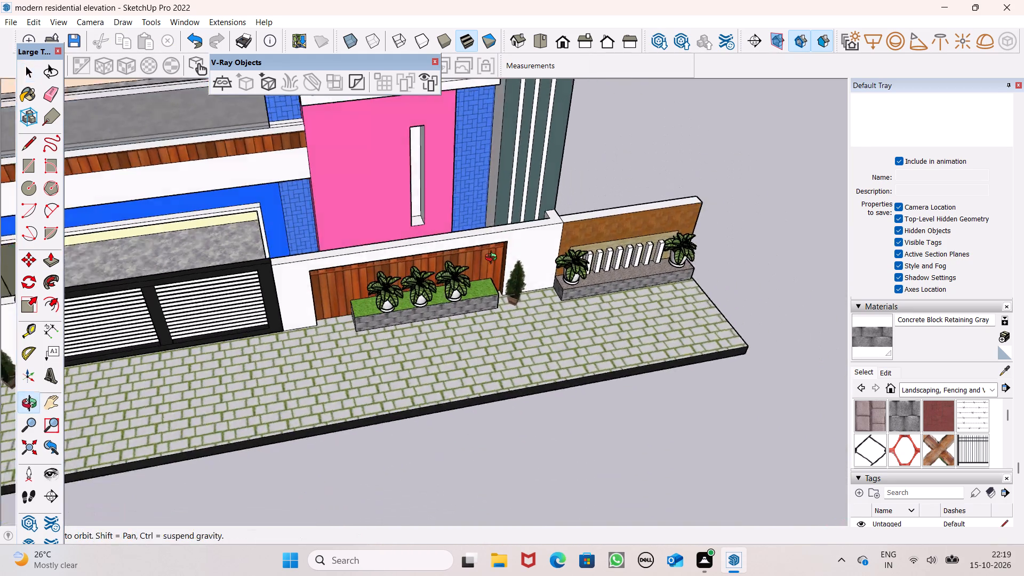
middle_click_drag(493, 259, 399, 208)
scroll(533, 199, "down", 3)
scroll(540, 242, "down", 2)
middle_click(545, 256)
scroll(545, 256, "up", 2)
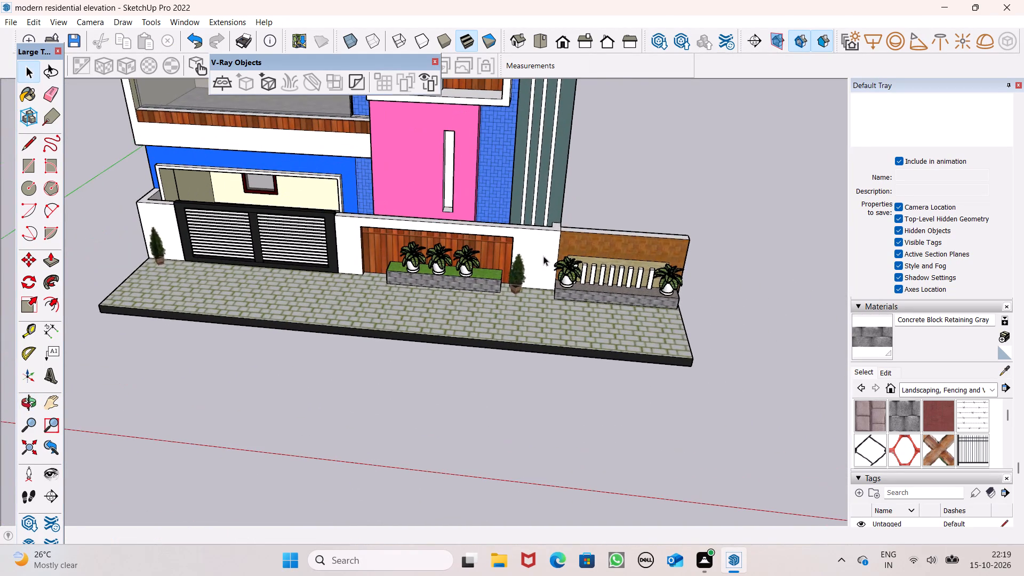
scroll(511, 270, "up", 3)
left_click(522, 275)
key("m")
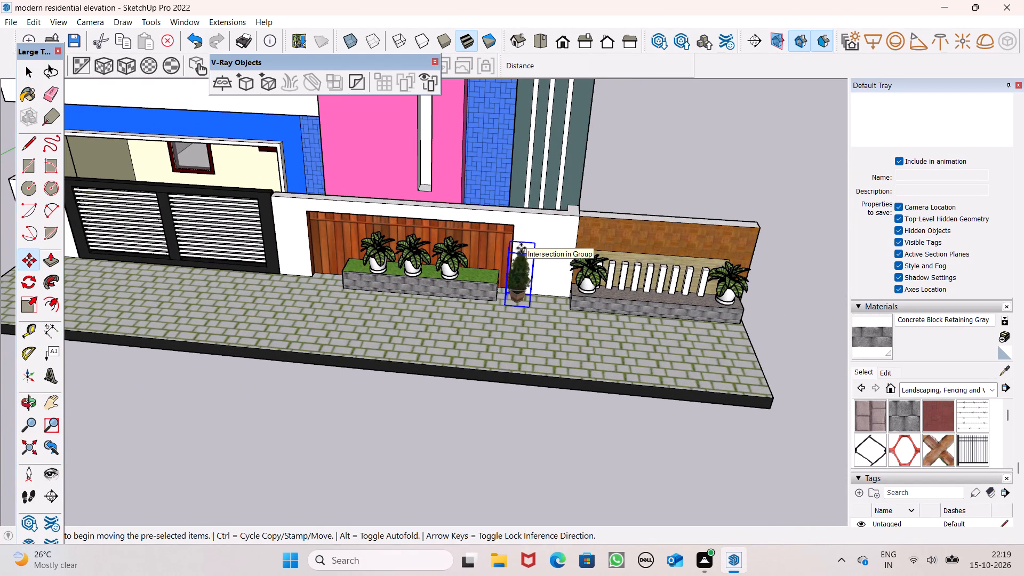
key("Return")
left_click_drag(533, 307, 439, 293)
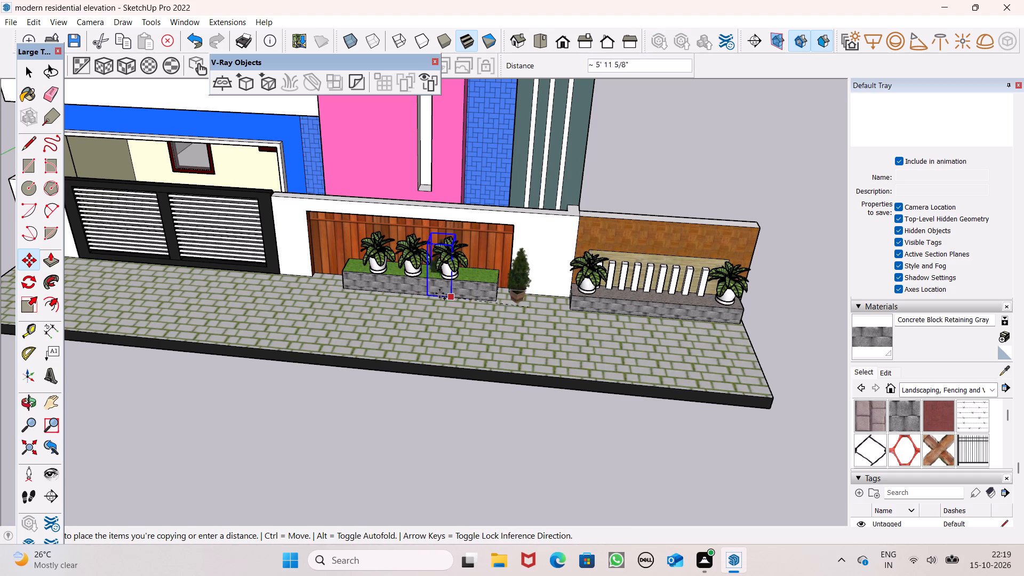
left_click_drag(439, 293, 312, 283)
left_click_drag(311, 283, 305, 283)
Shift the copied conifer toward the gate to stand in front of the white wall section, clear of the wood panel.
scroll(303, 282, "up", 7)
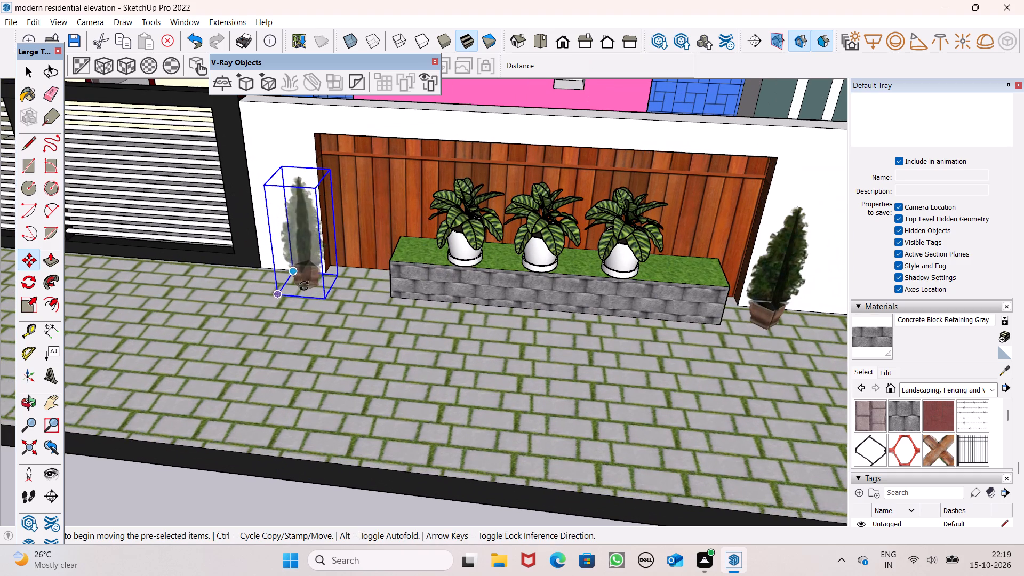
left_click_drag(328, 301, 316, 298)
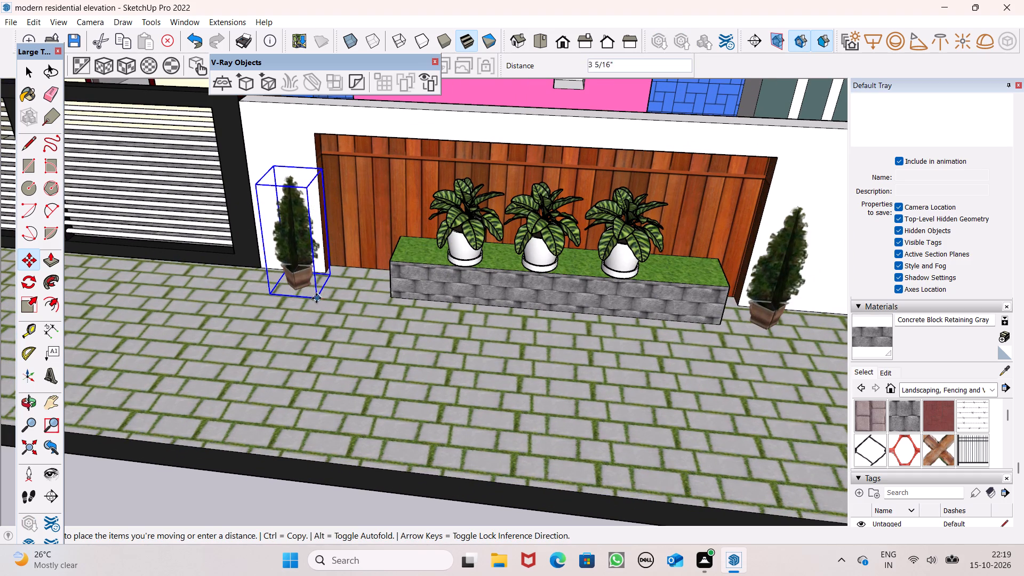
left_click_drag(316, 298, 307, 298)
scroll(346, 232, "down", 5)
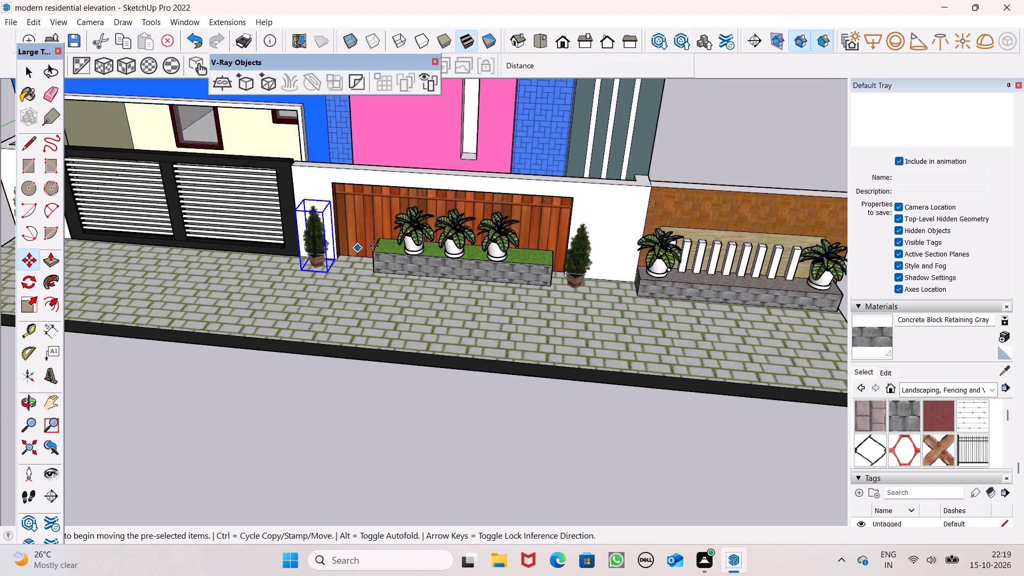
scroll(374, 246, "down", 6)
key("space")
left_click(440, 358)
Search the 3D Warehouse component library for "plants".
scroll(490, 215, "down", 5)
scroll(519, 298, "down", 2)
middle_click_drag(533, 292, 569, 213)
scroll(569, 213, "up", 8)
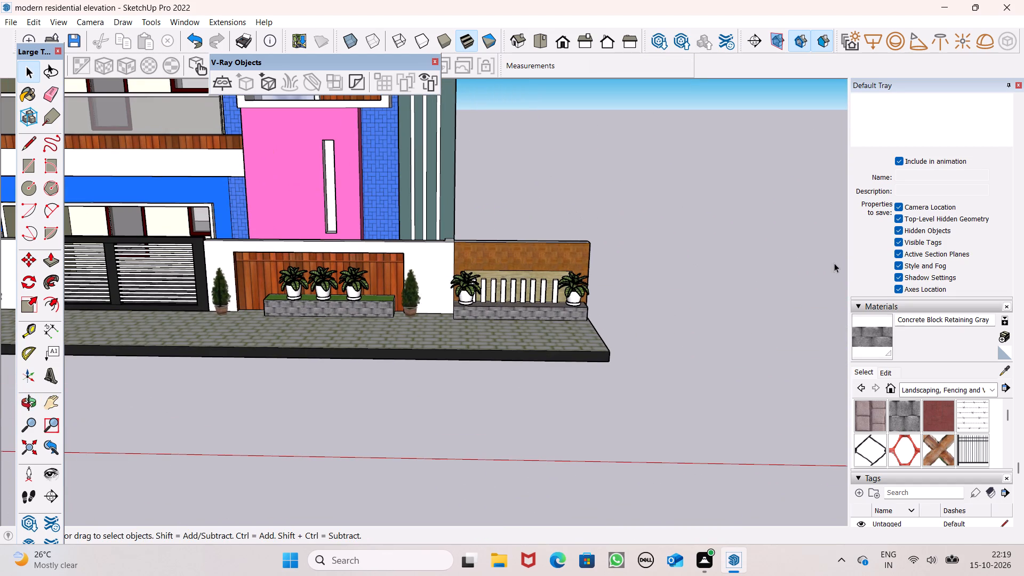
scroll(935, 255, "up", 14)
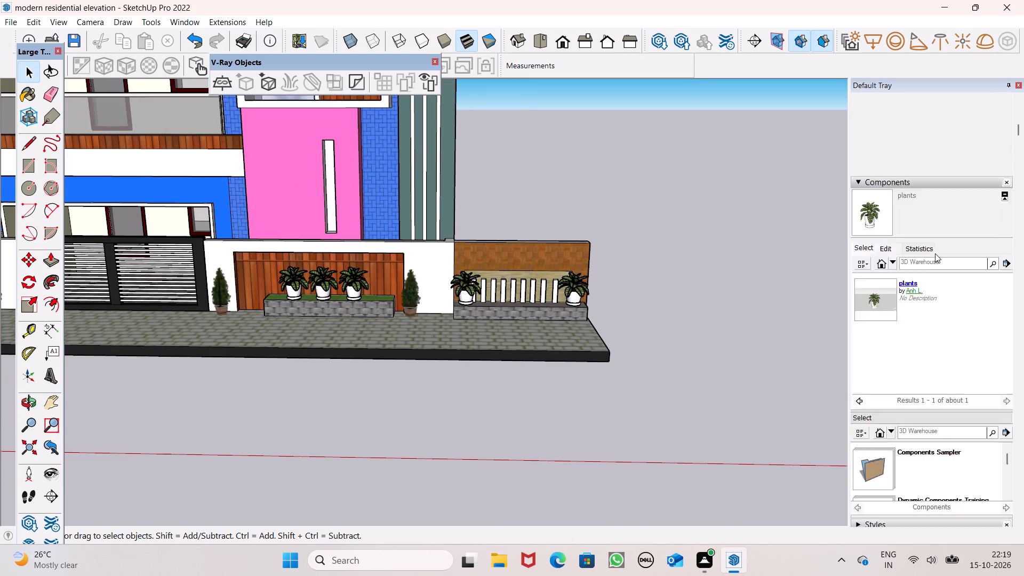
scroll(935, 253, "up", 1)
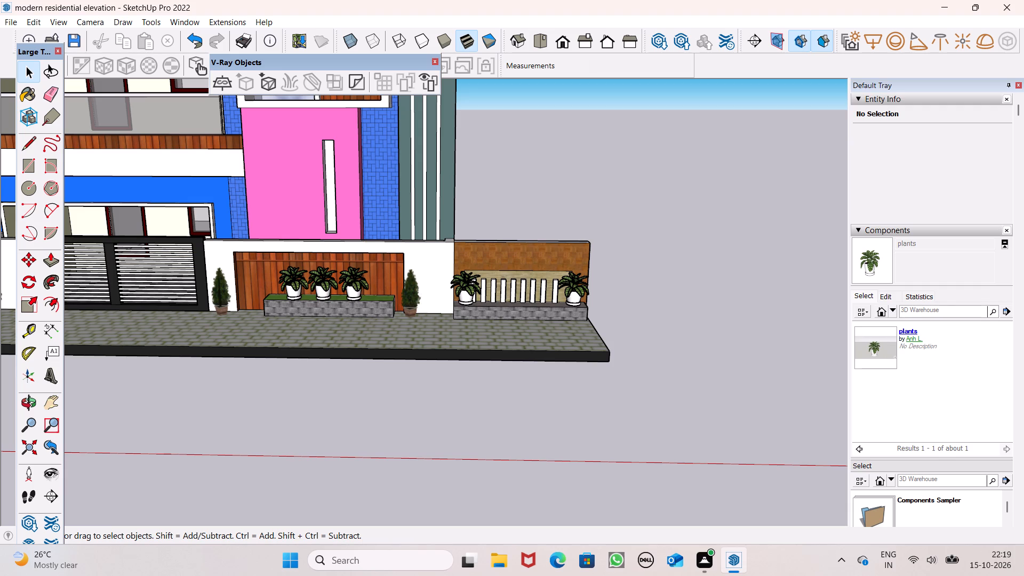
left_click(911, 311)
type("plants")
key("Return")
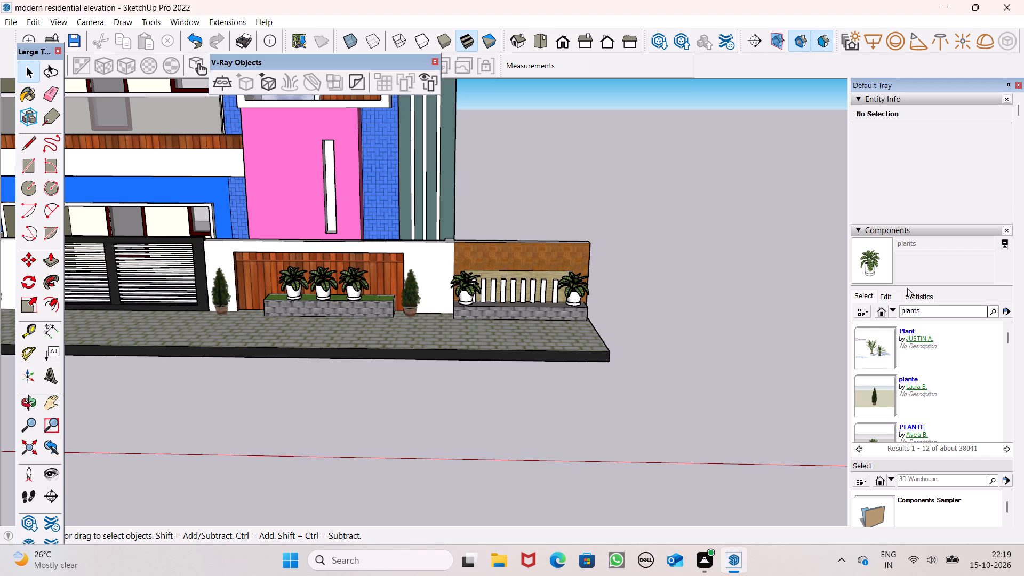
Open the bushy PLANTS collection from the search results and load its Decorative Plant model for placement.
scroll(891, 363, "down", 1)
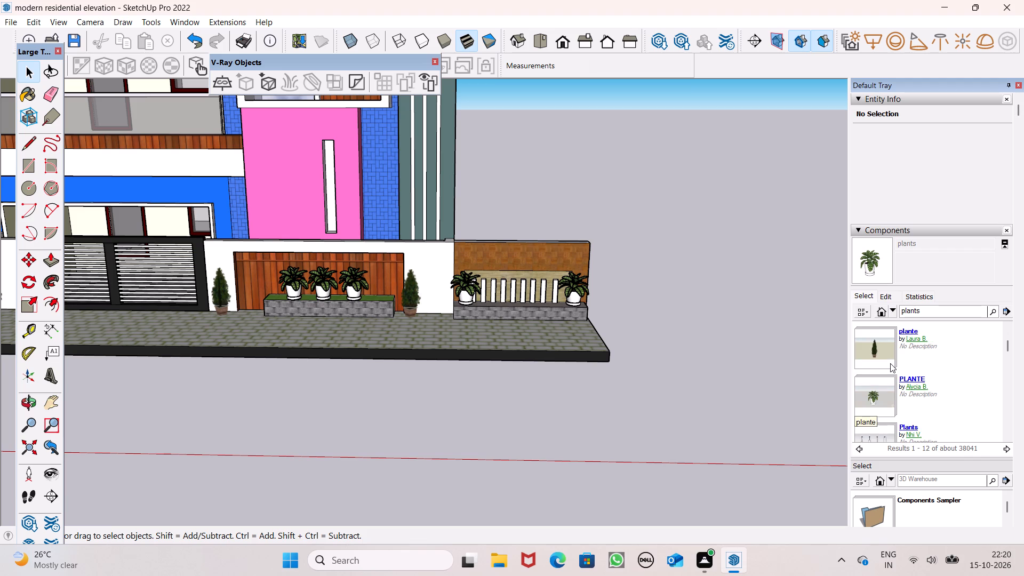
scroll(889, 363, "down", 2)
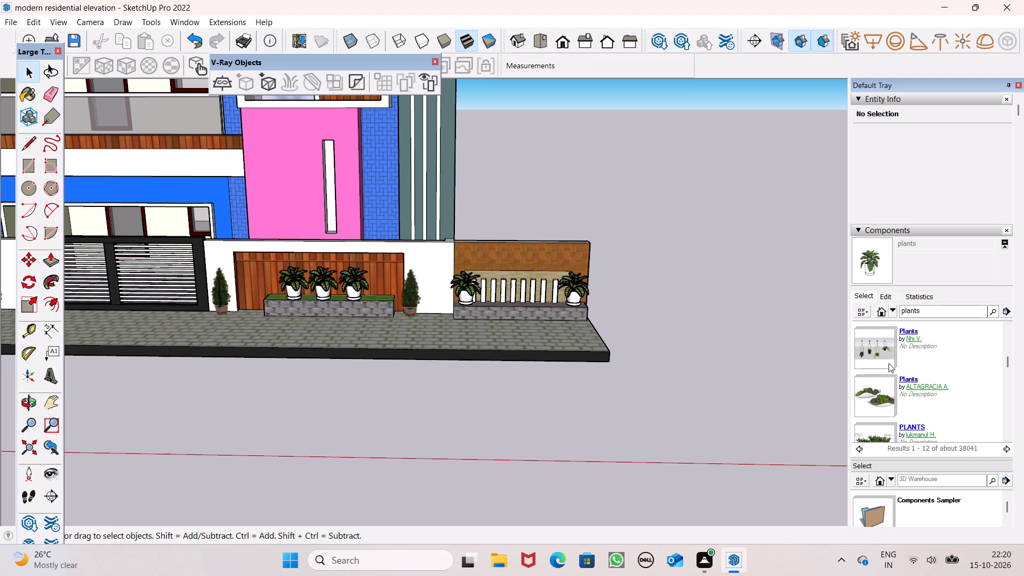
scroll(887, 364, "down", 1)
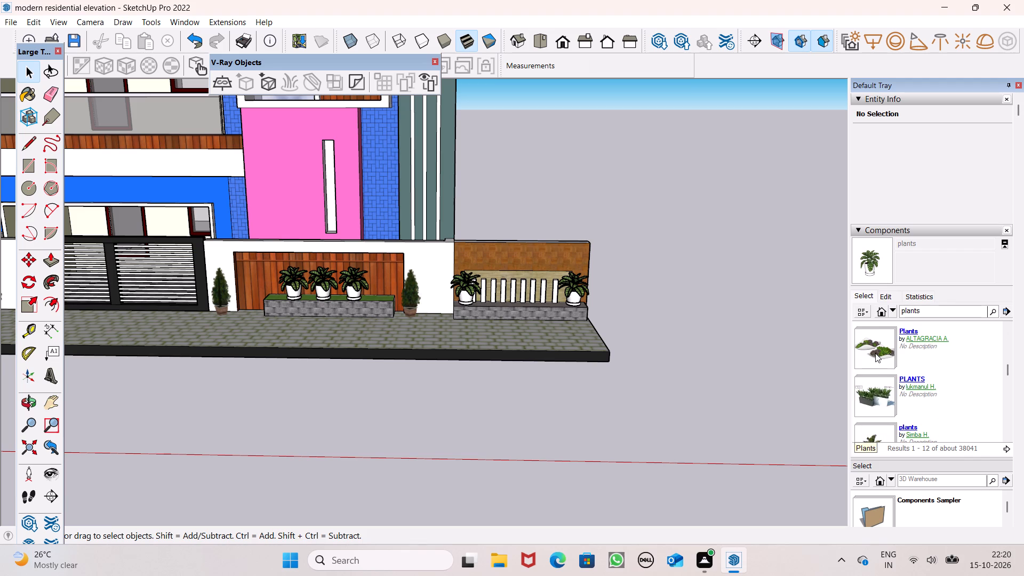
scroll(875, 355, "down", 3)
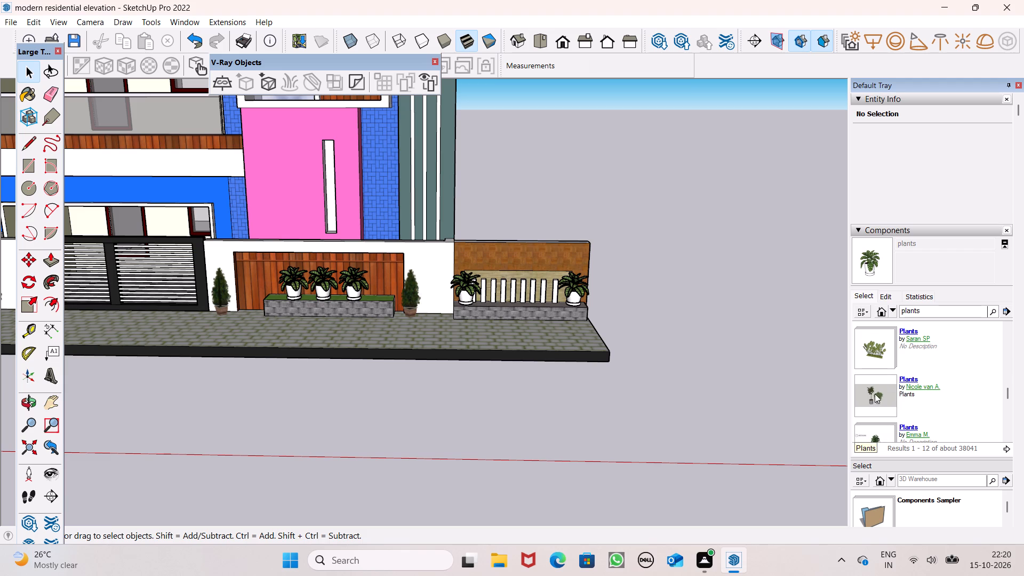
scroll(877, 386, "down", 3)
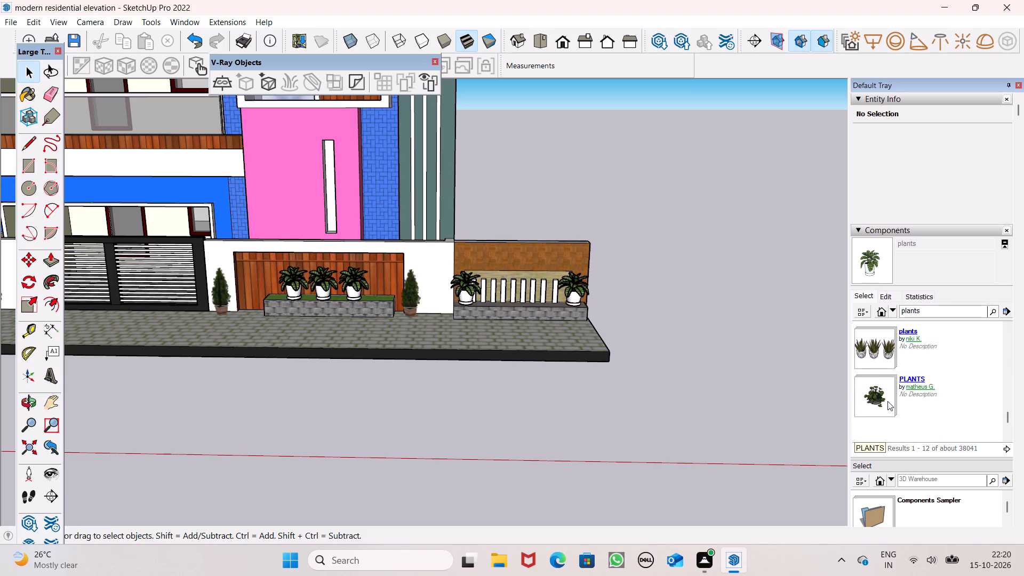
left_click(882, 397)
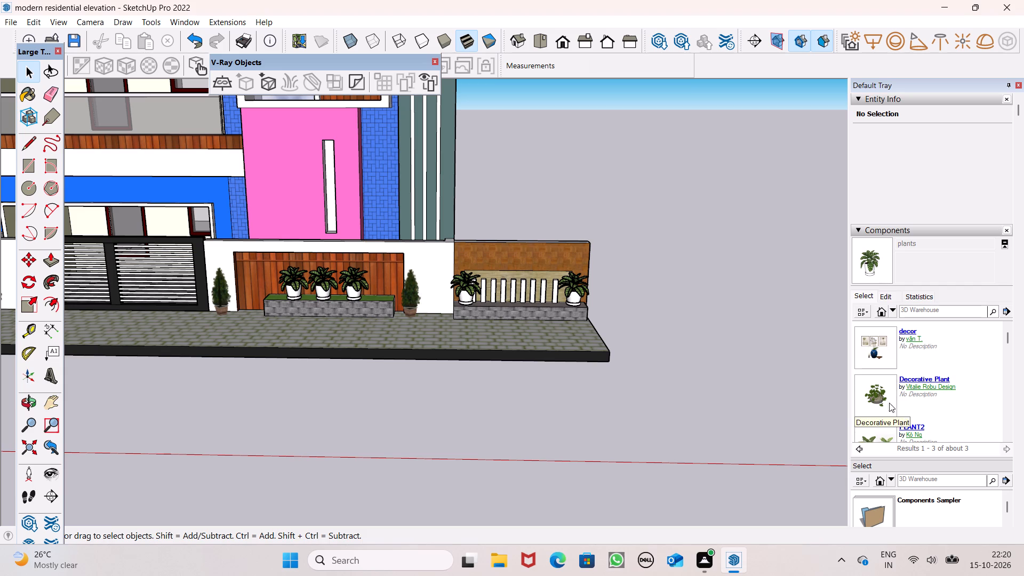
left_click(873, 393)
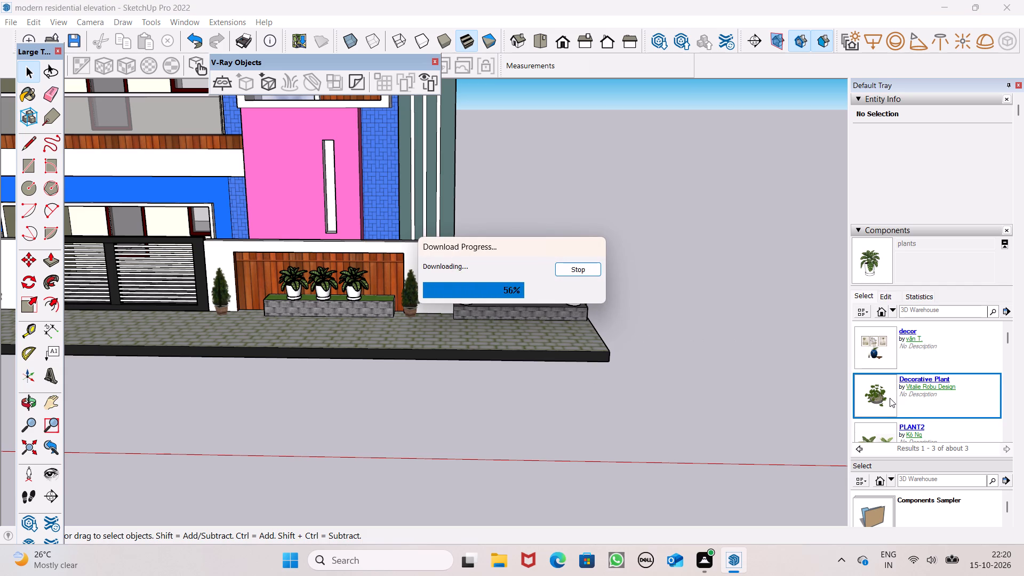
scroll(890, 398, "down", 1)
scroll(879, 348, "down", 1)
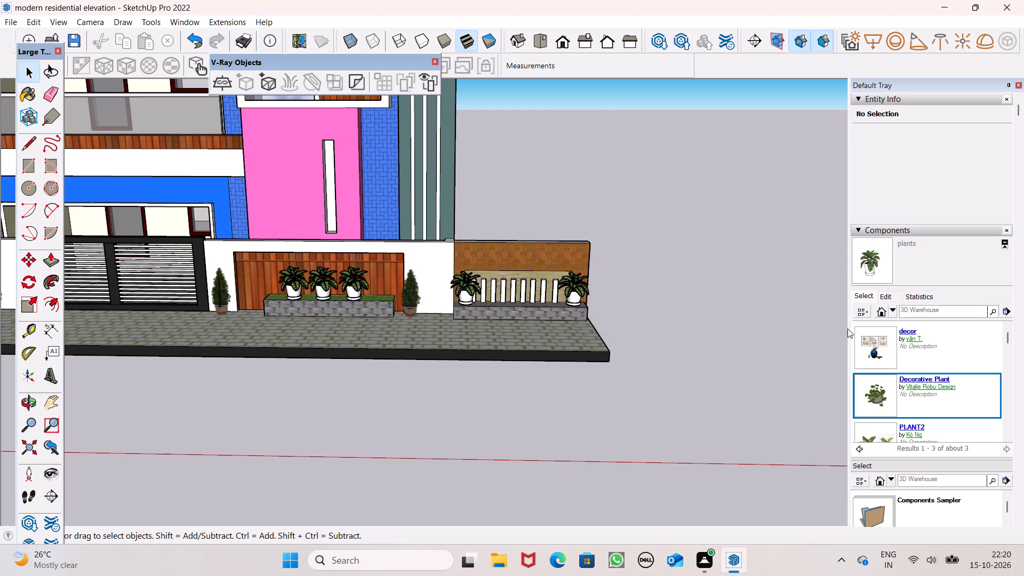
left_click(876, 397)
left_click(878, 389)
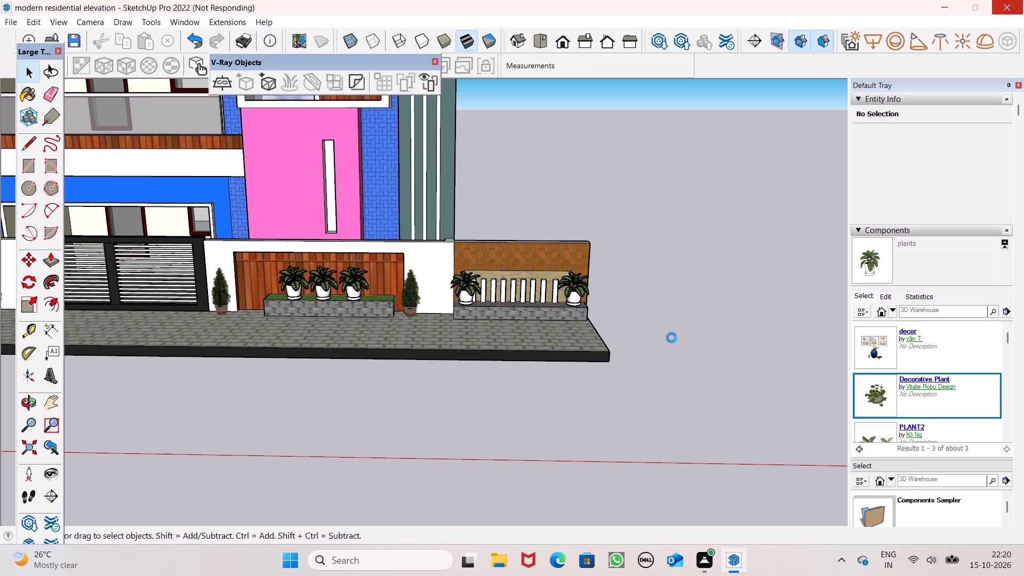
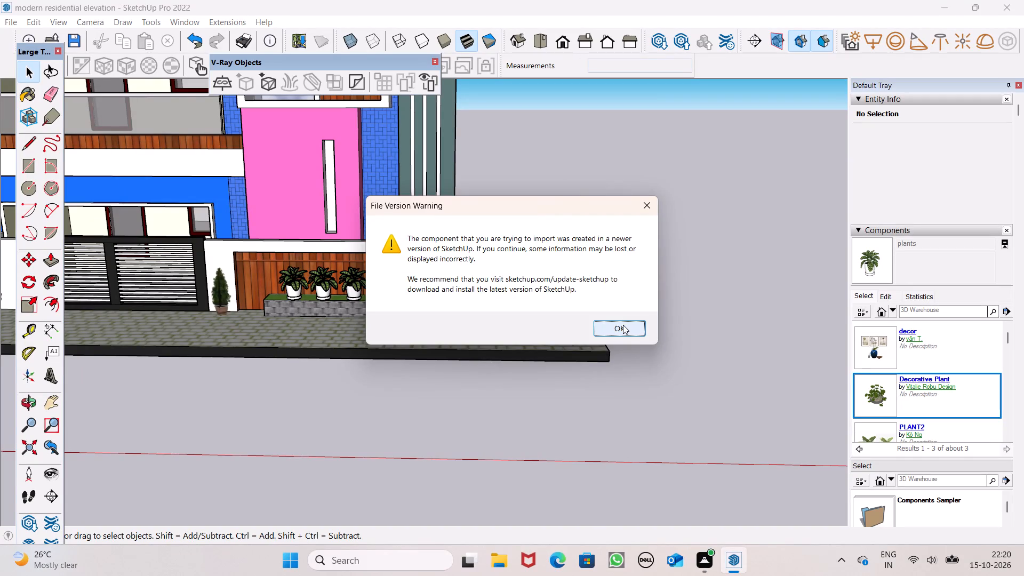
Place the Decorative Plant component on the open ground beside the house, past the slatted end of the boundary wall.
left_click(623, 325)
scroll(624, 324, "down", 5)
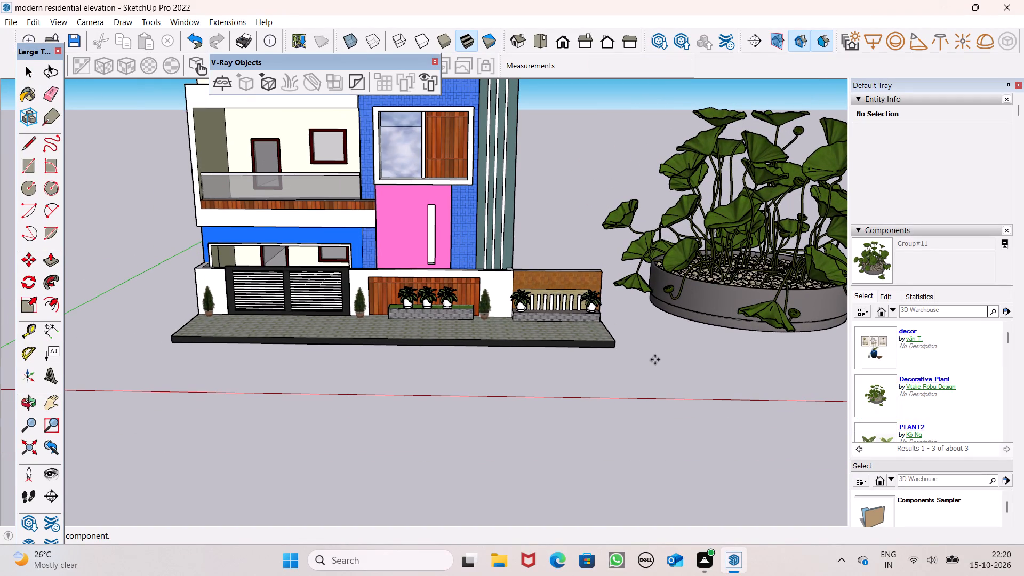
key("space")
scroll(567, 383, "down", 3)
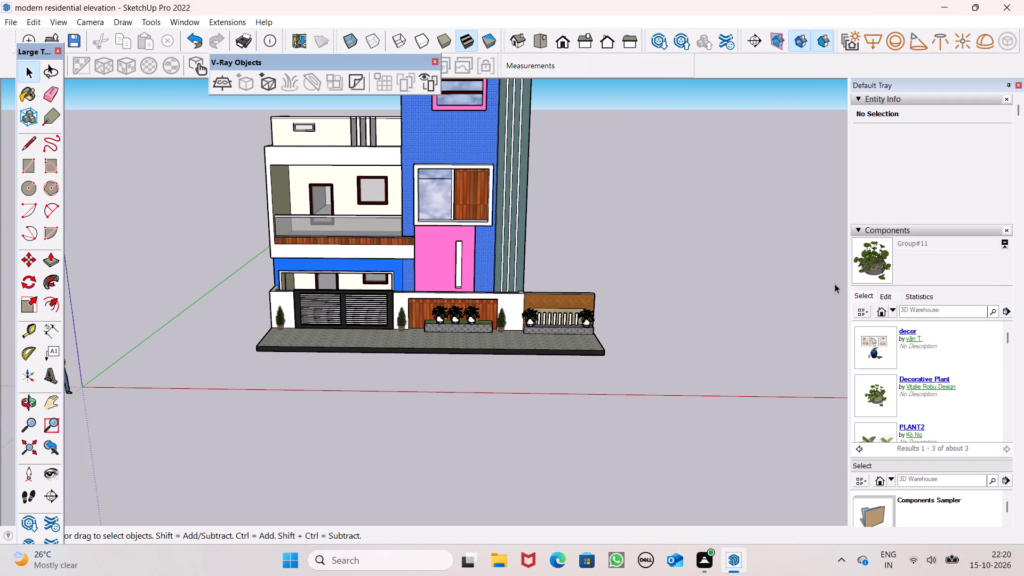
left_click(878, 259)
scroll(550, 351, "down", 5)
left_click(622, 402)
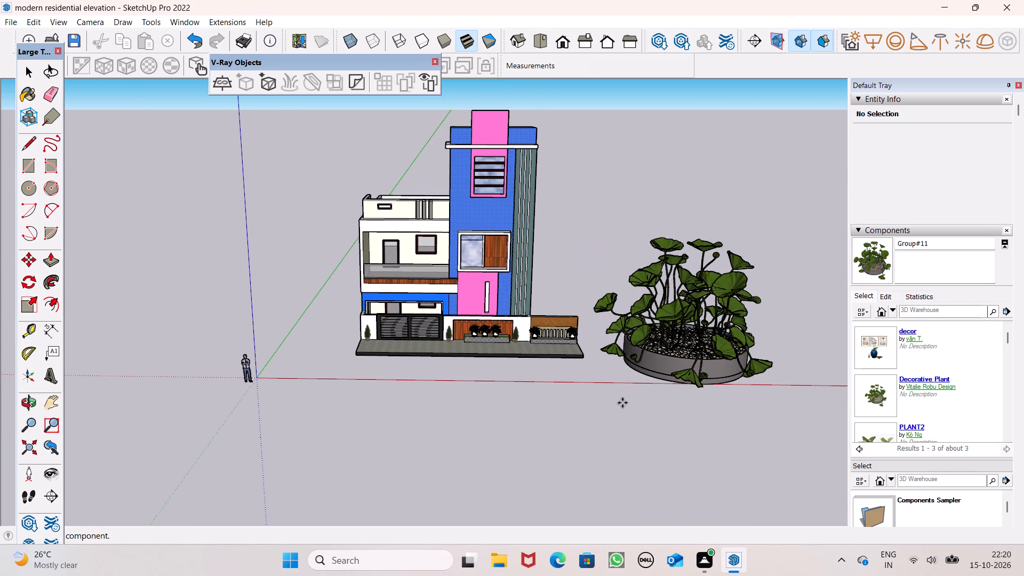
key("space")
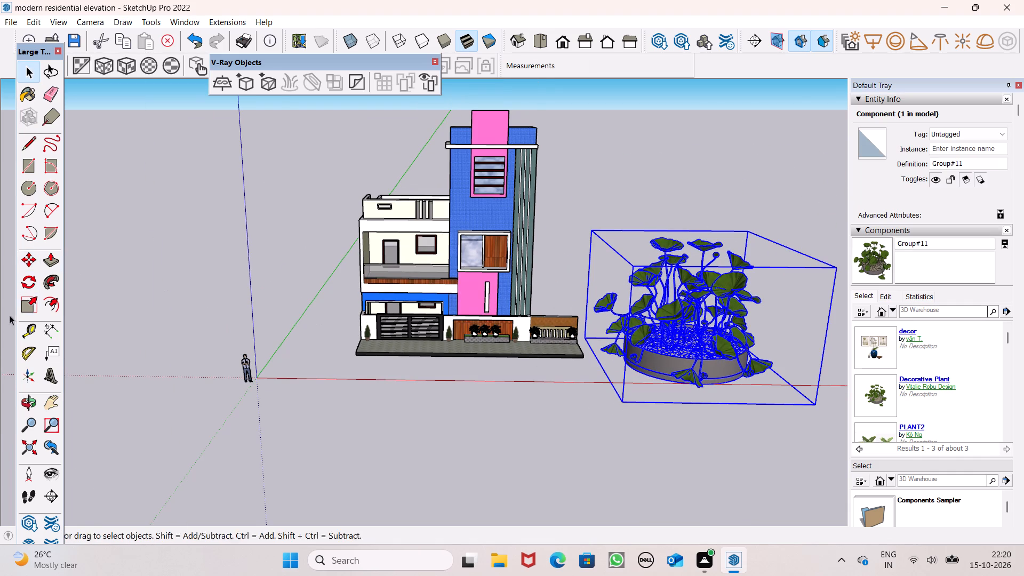
Scale the oversized decorative plant down uniformly to about 0.13 of its size.
left_click(26, 315)
scroll(170, 340, "down", 2)
scroll(402, 331, "up", 2)
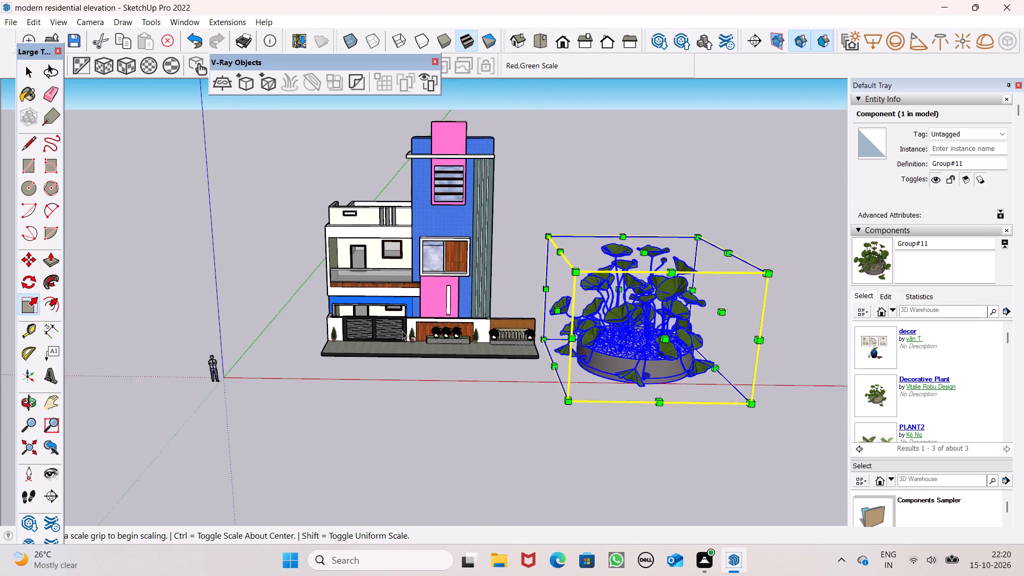
scroll(402, 331, "up", 1)
middle_click(427, 377)
scroll(427, 377, "up", 1)
scroll(491, 339, "up", 1)
scroll(485, 341, "down", 6)
scroll(566, 346, "down", 2)
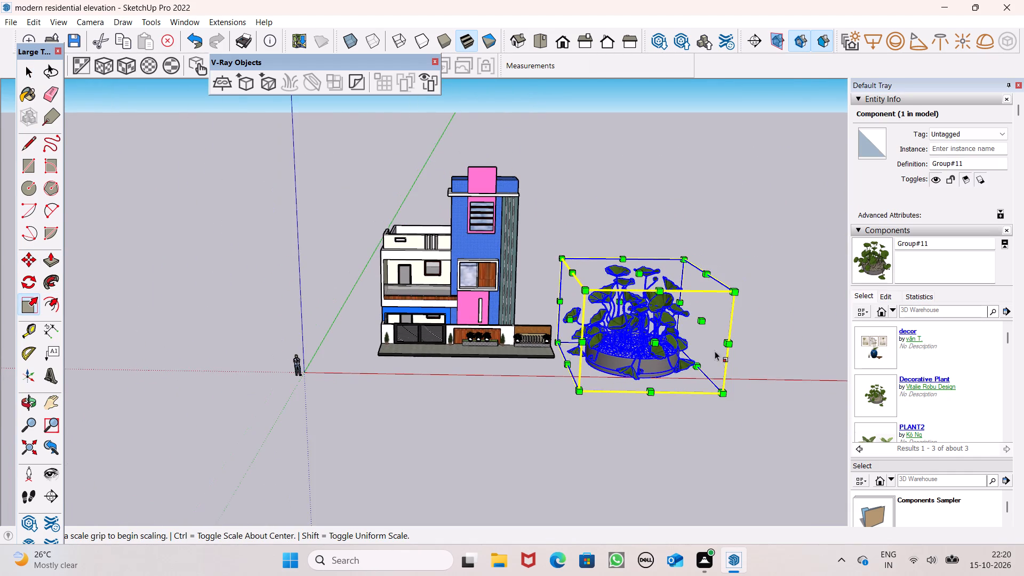
scroll(758, 358, "up", 5)
left_click_drag(497, 254, 537, 340)
left_click_drag(491, 251, 603, 397)
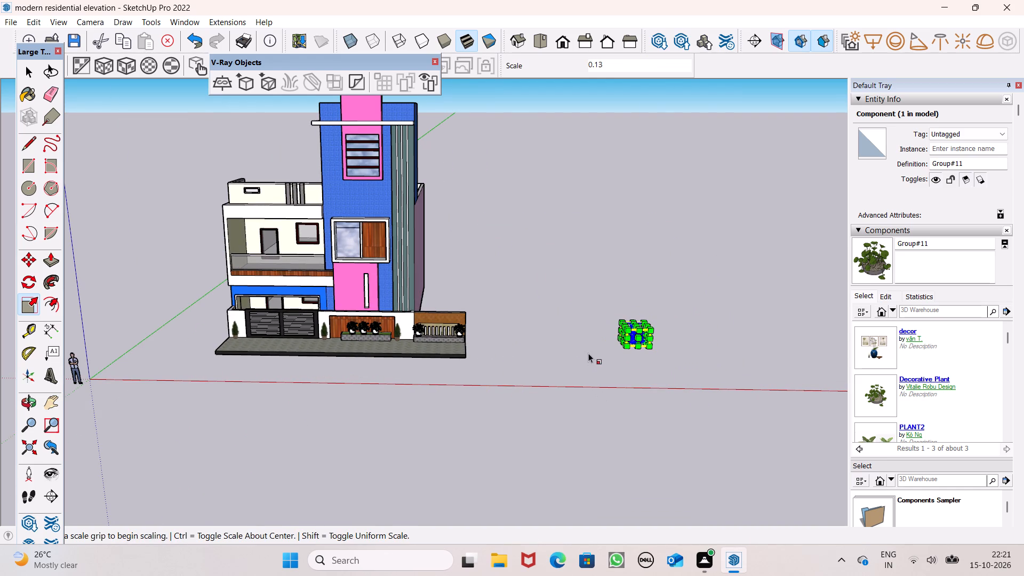
Shrink the decorative plant uniformly once more, to about 0.2 of its size, and clear the selection.
scroll(609, 353, "up", 6)
scroll(668, 331, "up", 6)
scroll(625, 310, "up", 2)
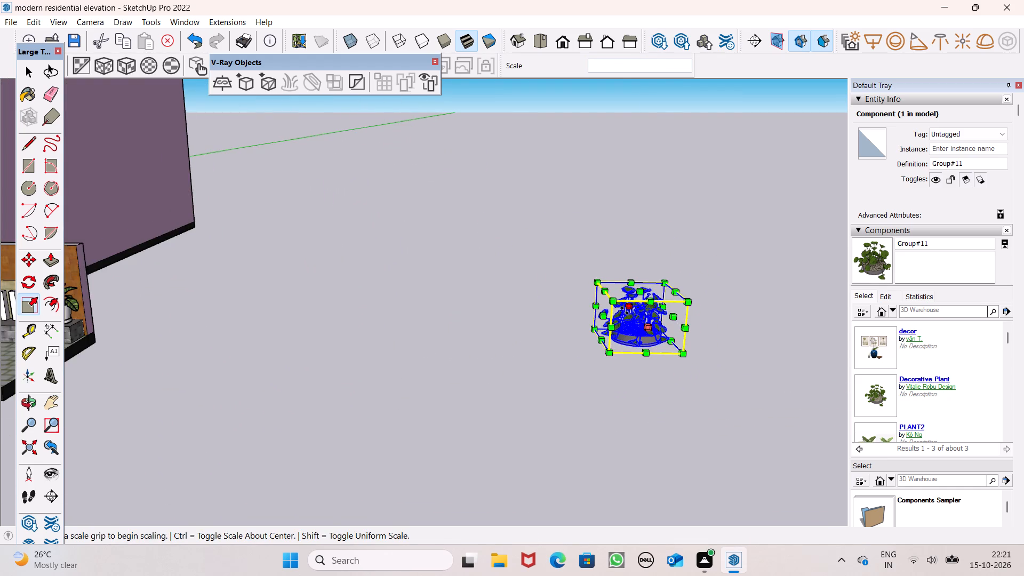
scroll(625, 310, "up", 1)
left_click_drag(612, 299, 663, 351)
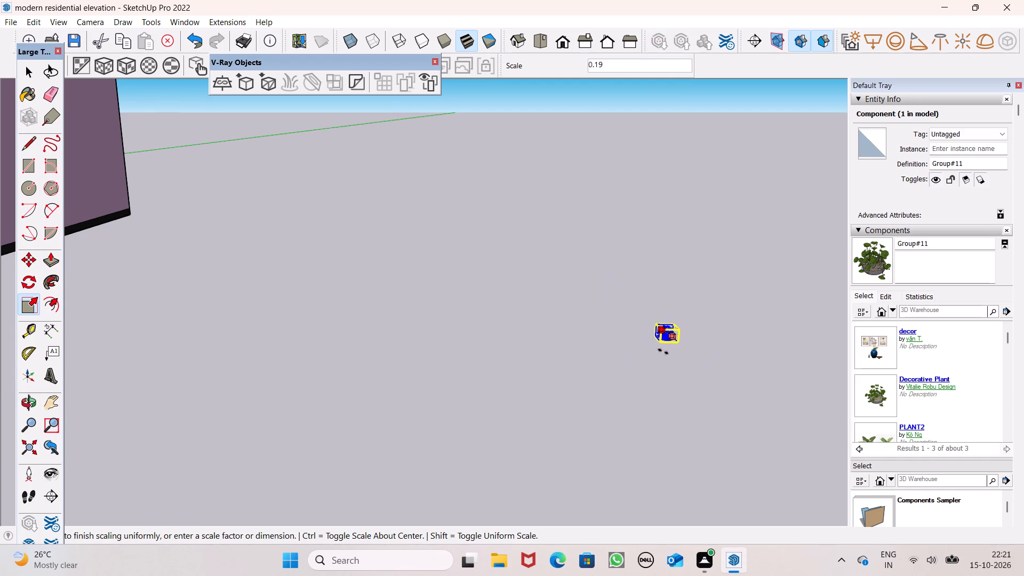
left_click_drag(663, 351, 663, 344)
key("space")
left_click(627, 322)
Move the small decorative plant about 20' 9" closer to the house across the open ground.
scroll(718, 208, "down", 3)
scroll(607, 264, "up", 1)
scroll(607, 271, "down", 4)
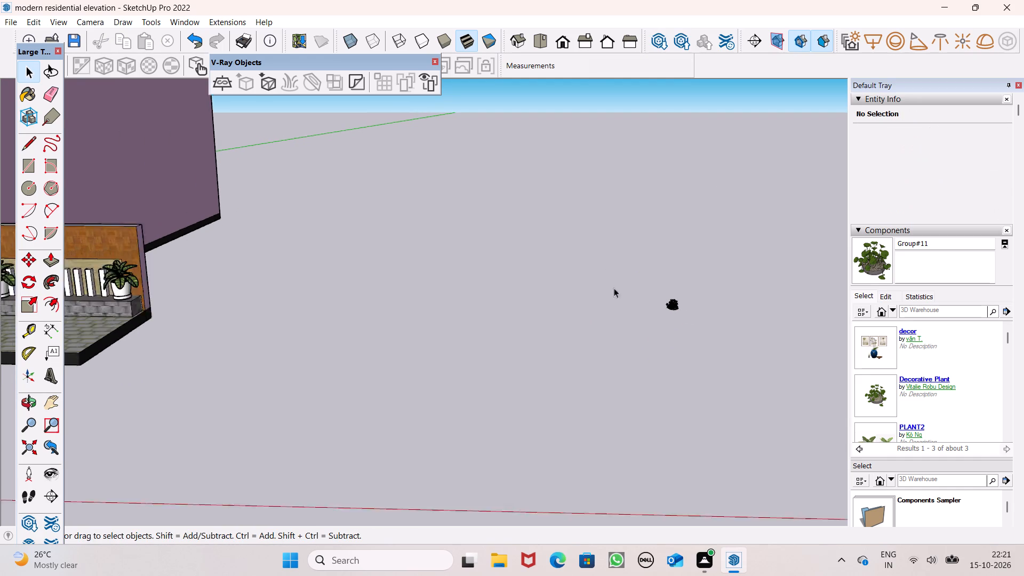
scroll(614, 288, "down", 1)
scroll(673, 247, "down", 8)
scroll(528, 265, "up", 4)
scroll(711, 300, "down", 5)
scroll(729, 299, "up", 3)
left_click(735, 294)
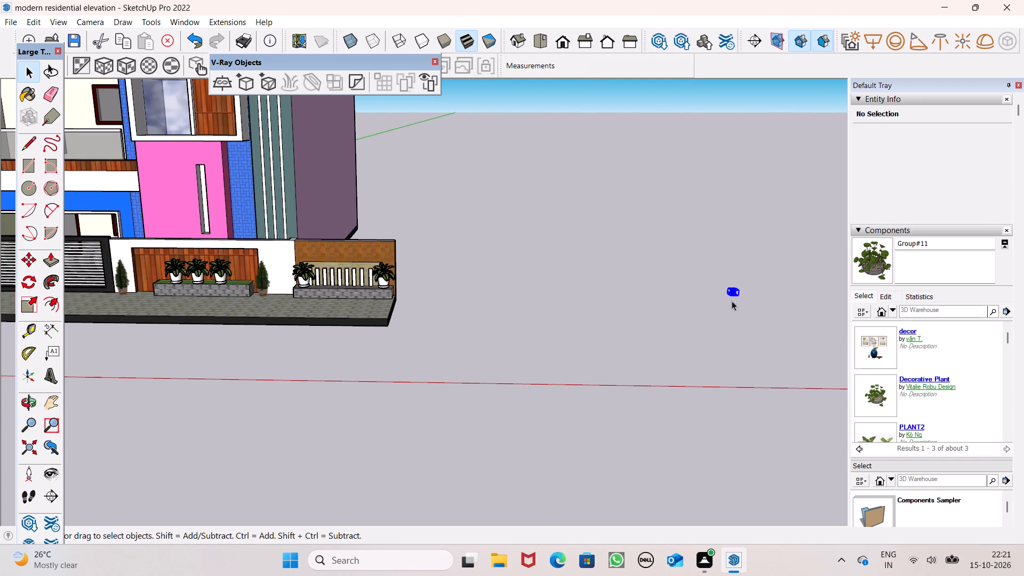
key("m")
key("Return")
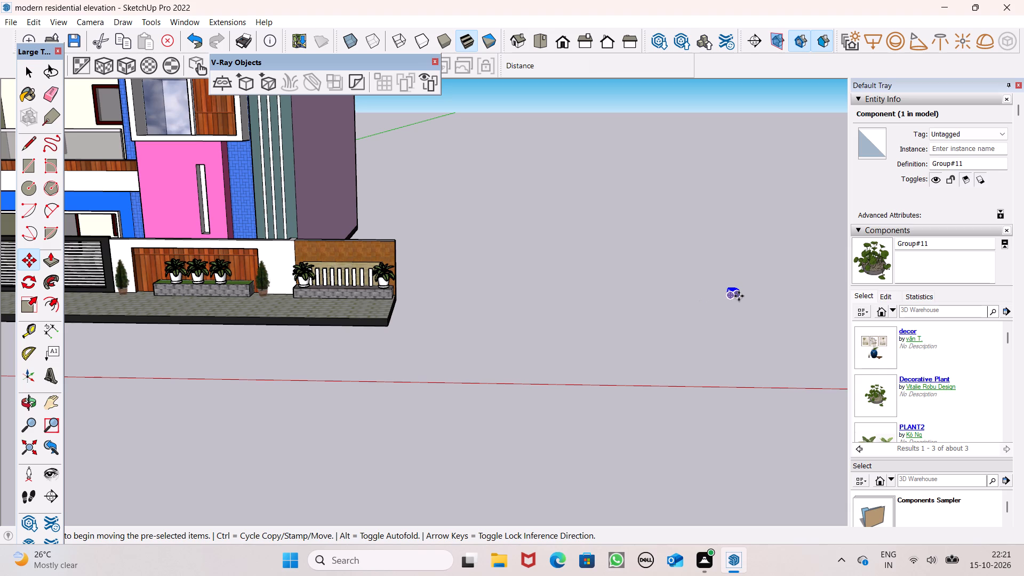
left_click_drag(739, 296, 605, 322)
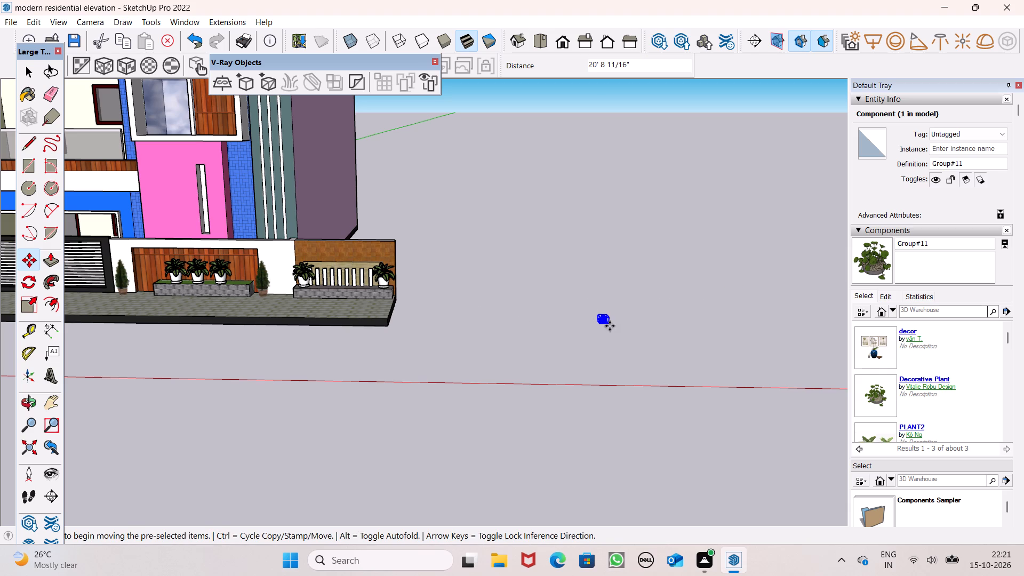
left_click_drag(606, 324, 565, 326)
scroll(628, 262, "down", 7)
scroll(546, 246, "down", 6)
key("space")
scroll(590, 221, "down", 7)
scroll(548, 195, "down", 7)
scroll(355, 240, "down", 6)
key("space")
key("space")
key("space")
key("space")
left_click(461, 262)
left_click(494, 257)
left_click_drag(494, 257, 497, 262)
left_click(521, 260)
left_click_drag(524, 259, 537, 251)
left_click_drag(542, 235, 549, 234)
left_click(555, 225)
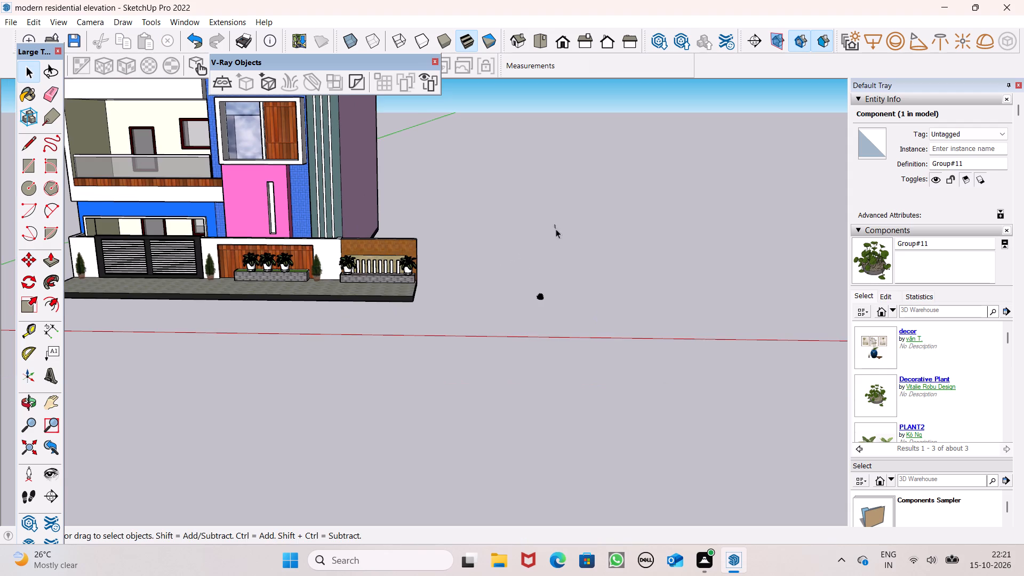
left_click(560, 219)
Move the decorative plant about 26' onto the stone ledge, beside the potted plant nearest the white wall.
scroll(532, 287, "down", 4)
scroll(471, 312, "up", 7)
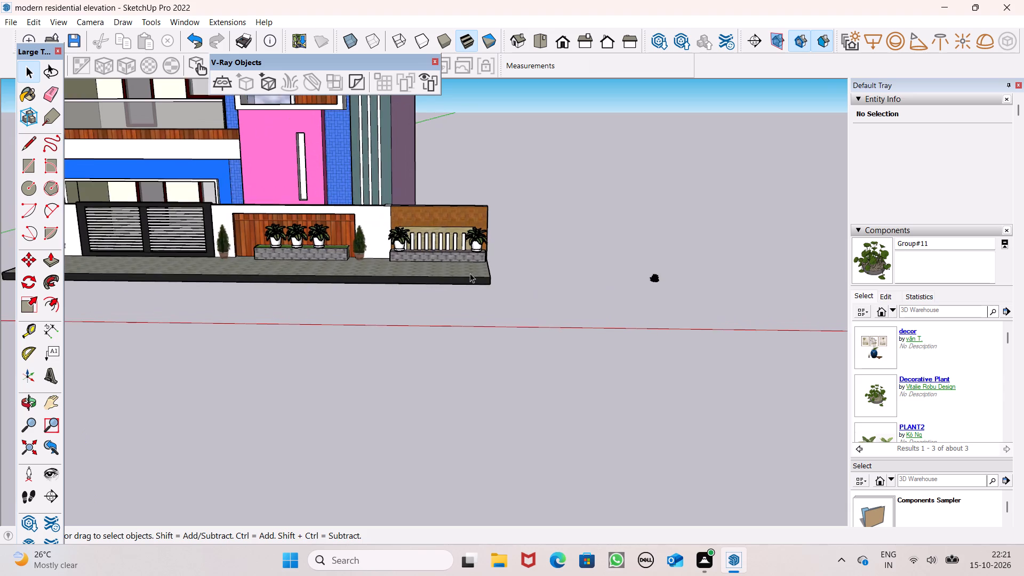
scroll(471, 273, "up", 6)
scroll(589, 285, "down", 6)
scroll(478, 324, "down", 6)
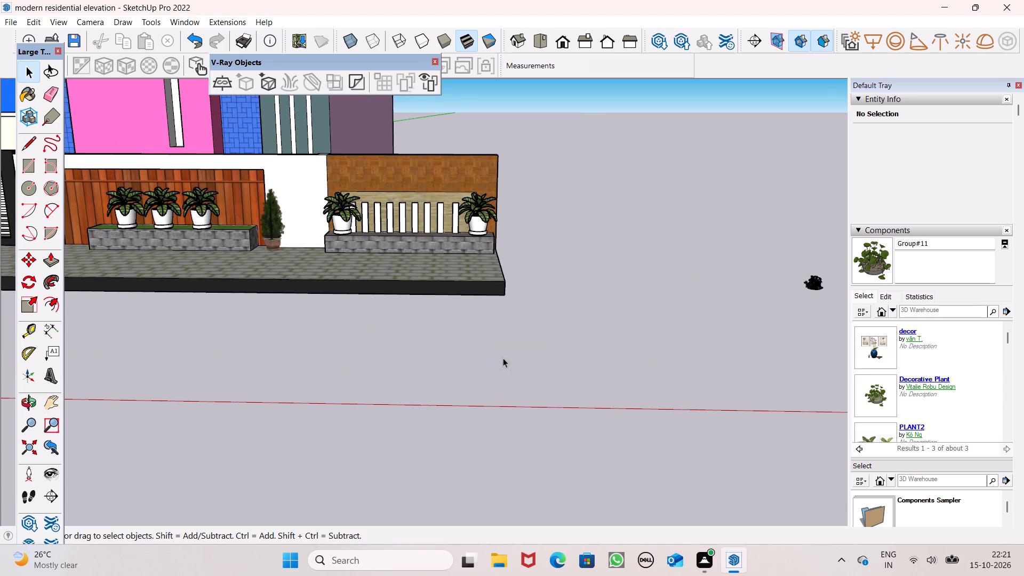
left_click(793, 292)
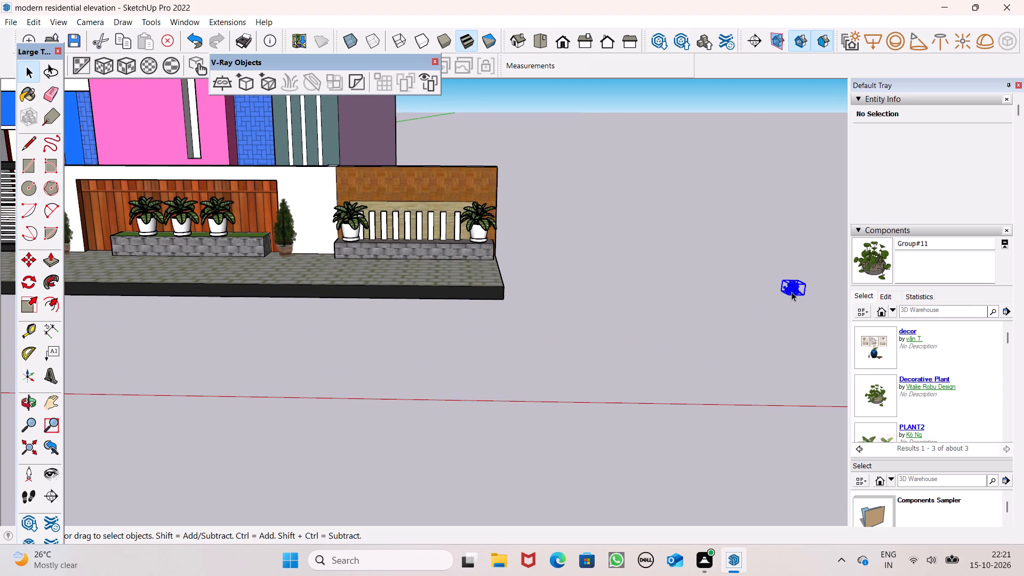
key("m")
key("Return")
left_click_drag(808, 297, 806, 297)
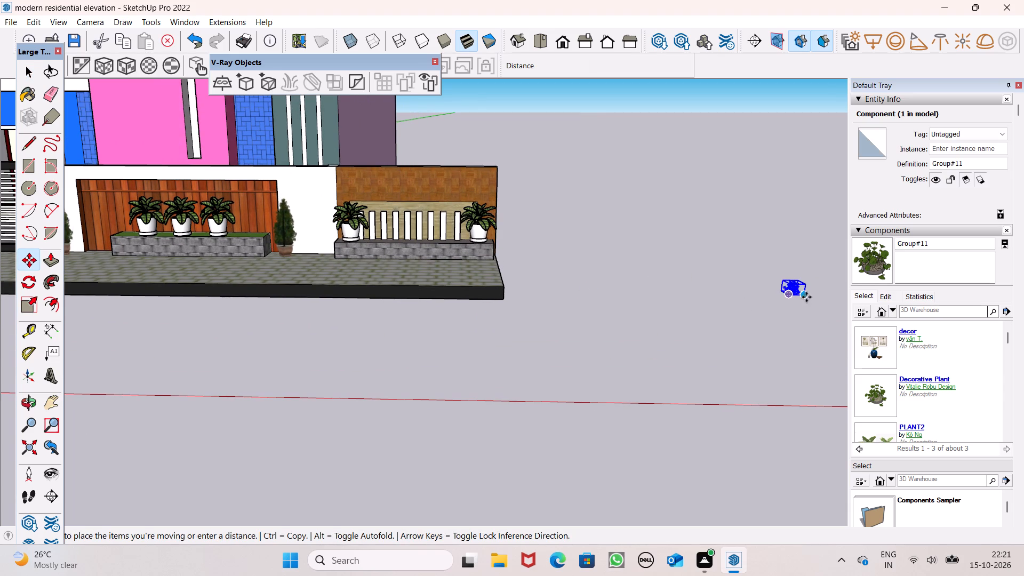
left_click_drag(806, 297, 379, 242)
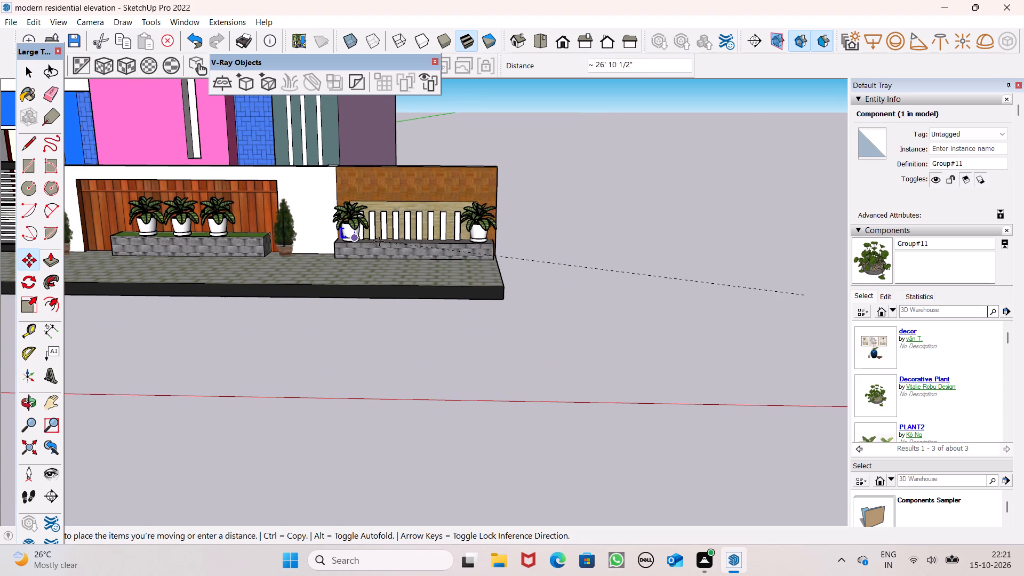
left_click_drag(379, 242, 380, 245)
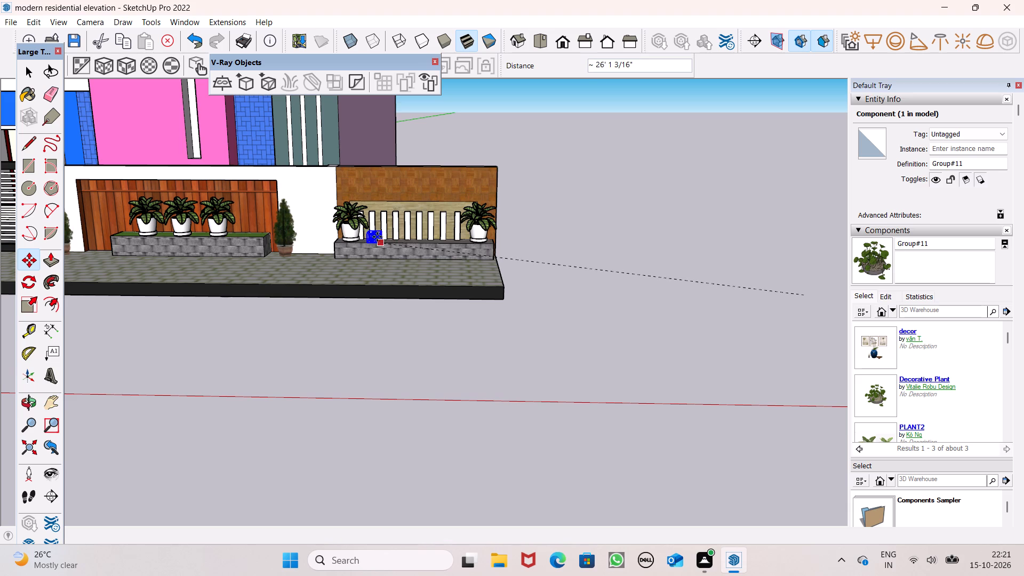
Shift the decorative plant slightly along the ledge's front edge, away from the neighbouring white pot, and deselect it.
scroll(376, 220, "down", 1)
scroll(376, 220, "up", 16)
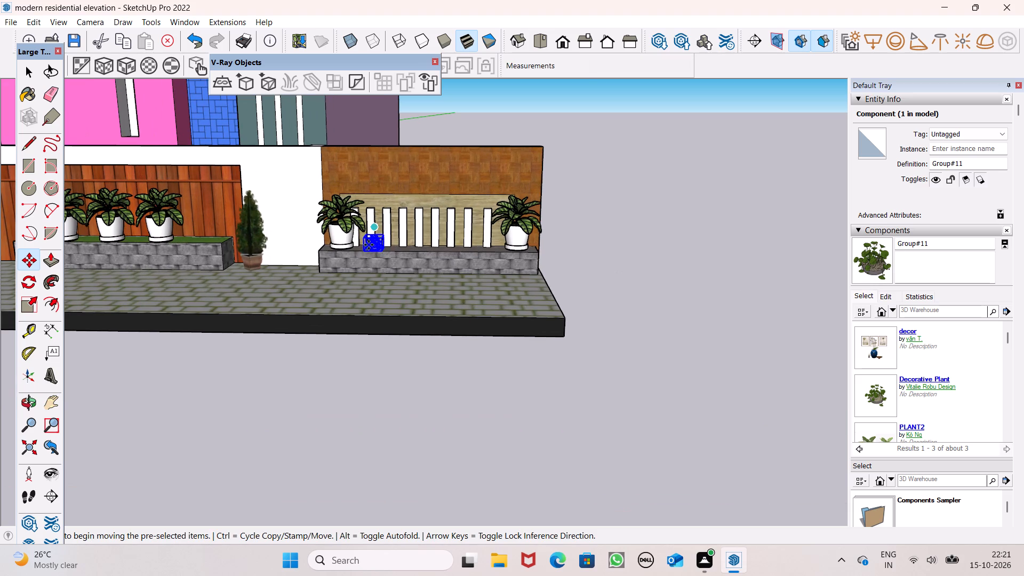
scroll(369, 245, "up", 6)
scroll(421, 222, "up", 8)
scroll(433, 255, "down", 4)
middle_click_drag(436, 278, 437, 408)
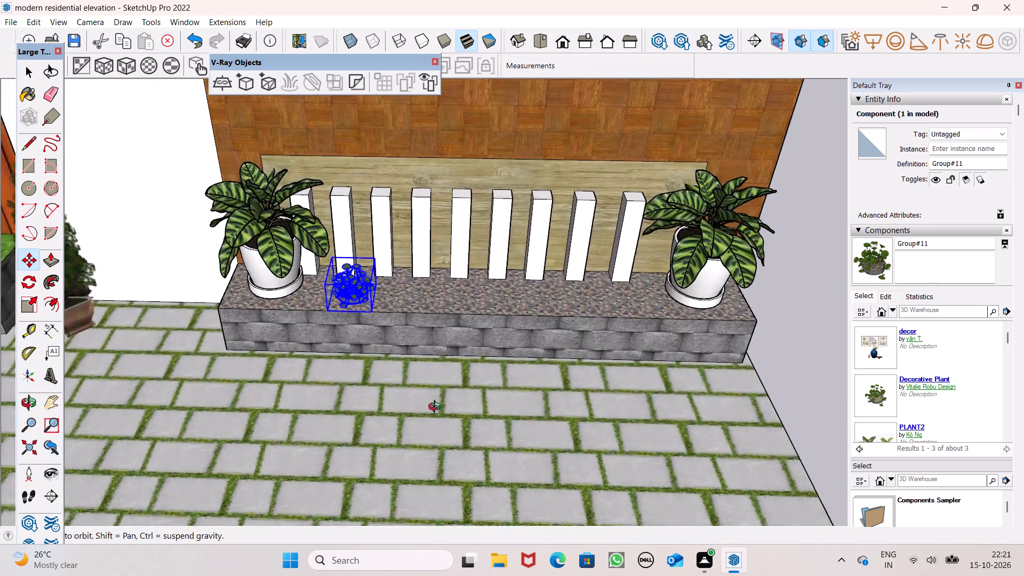
middle_click_drag(437, 408, 423, 451)
scroll(417, 412, "up", 7)
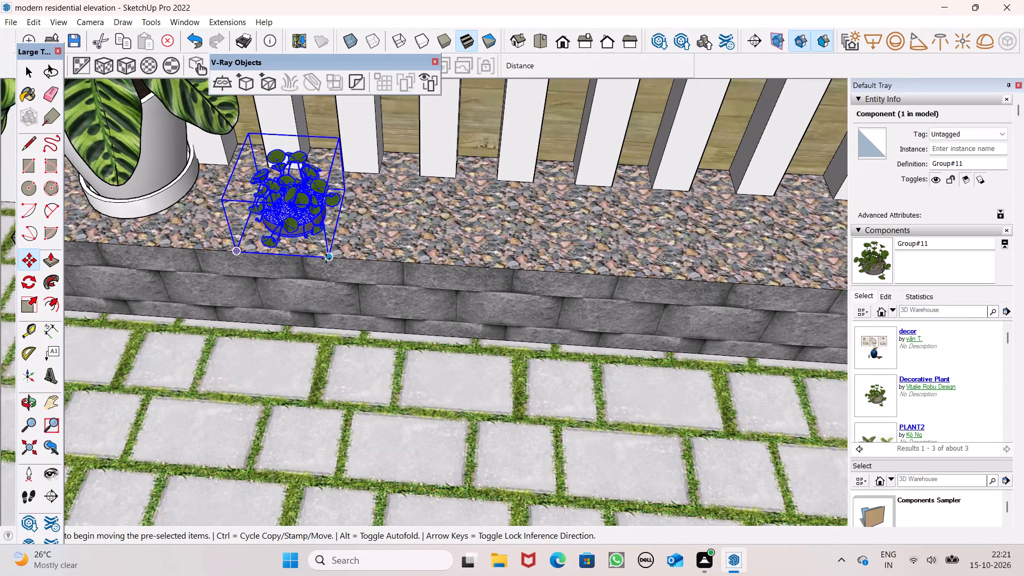
key("m")
key("Return")
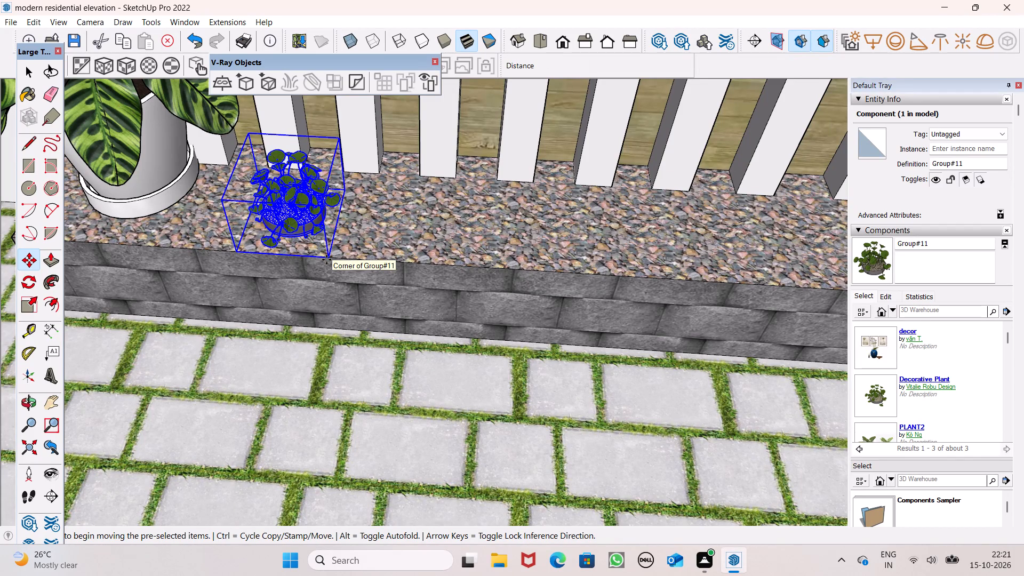
left_click_drag(333, 255, 332, 249)
key("space")
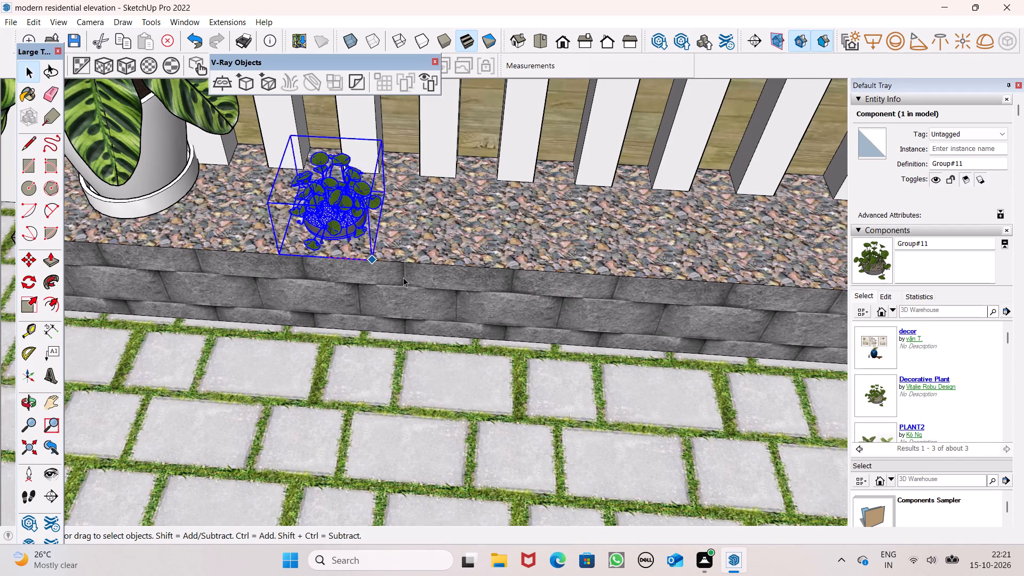
scroll(407, 303, "down", 15)
scroll(454, 311, "down", 2)
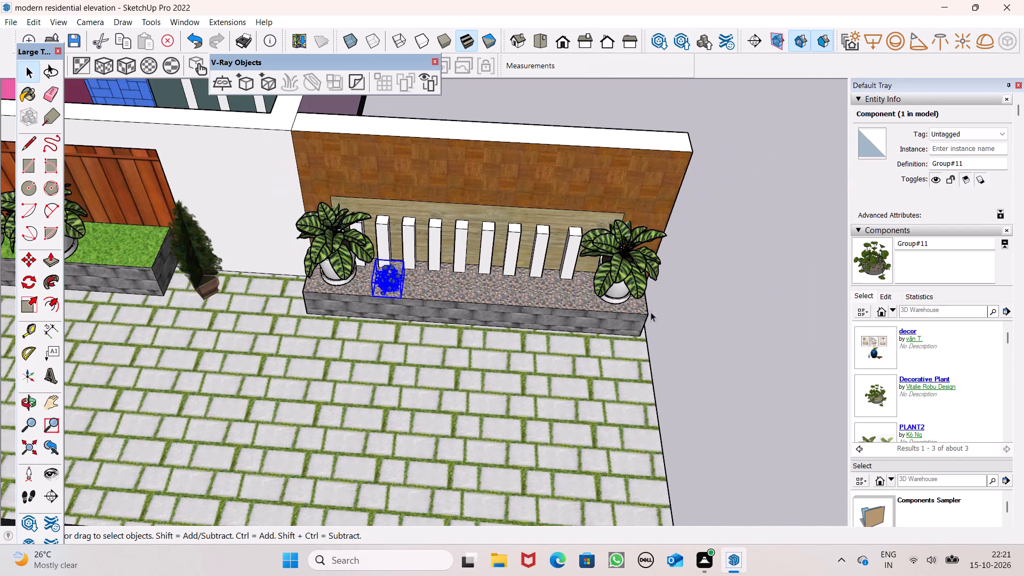
left_click(676, 314)
Stretch the decorative plant's height on the ledge to a blue-axis scale of about 1.80.
scroll(364, 252, "up", 7)
scroll(409, 287, "up", 1)
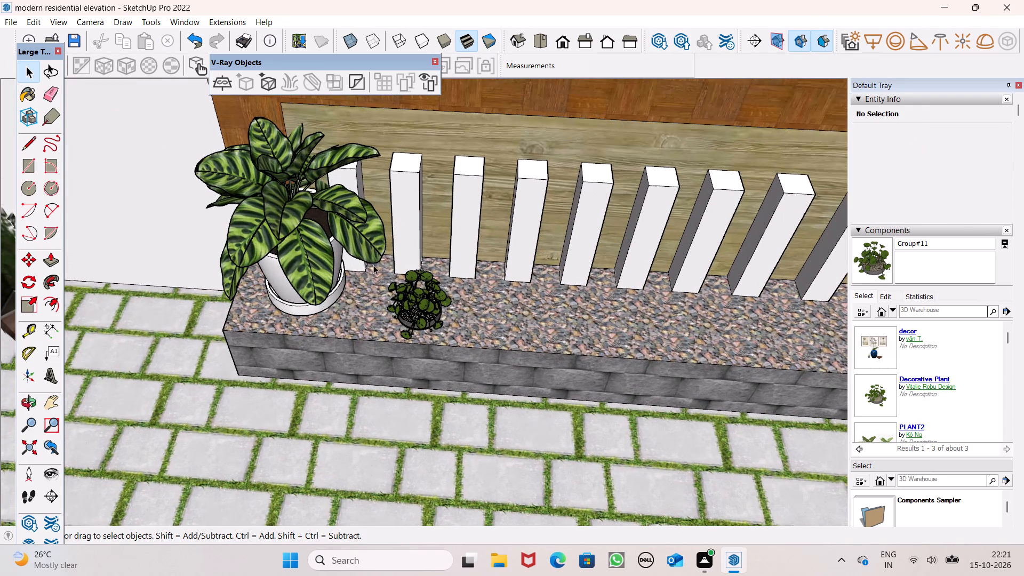
left_click(31, 302)
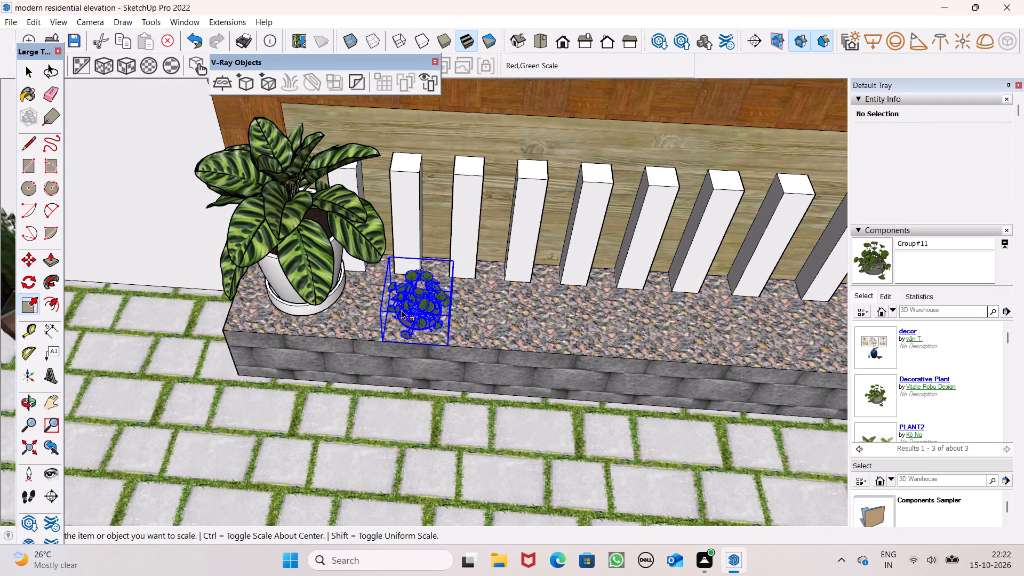
left_click(401, 310)
left_click_drag(418, 287, 415, 258)
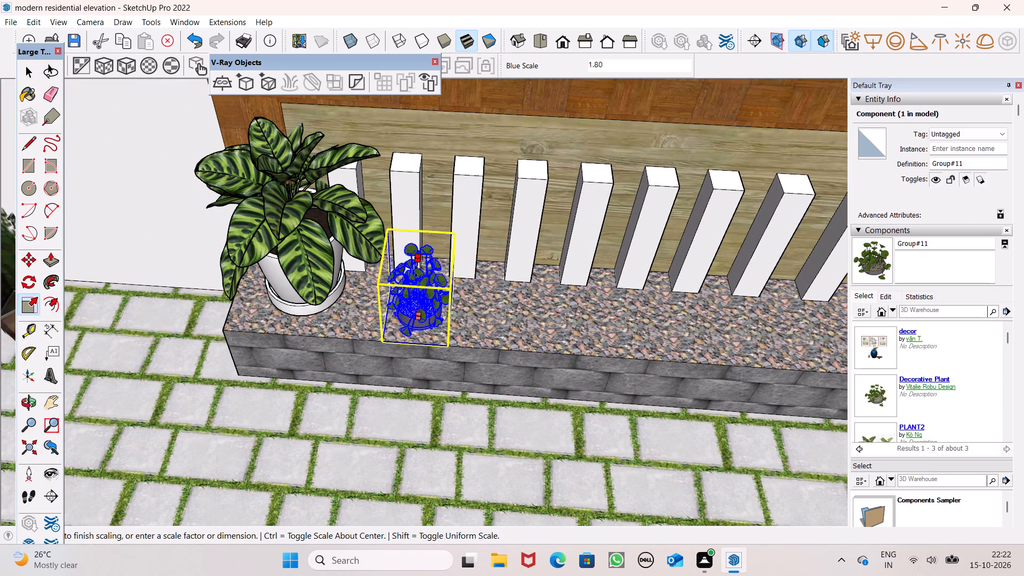
Widen the decorative plant along the ledge's length, away from the neighbouring white pot.
middle_click_drag(470, 339, 214, 239)
scroll(327, 269, "up", 4)
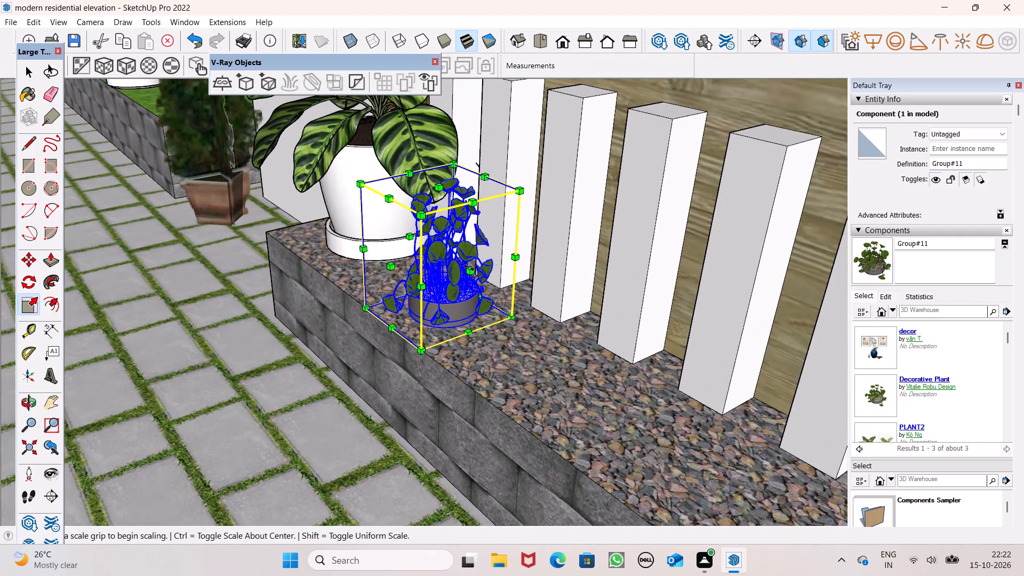
left_click_drag(469, 267, 499, 292)
key("space")
scroll(424, 275, "down", 7)
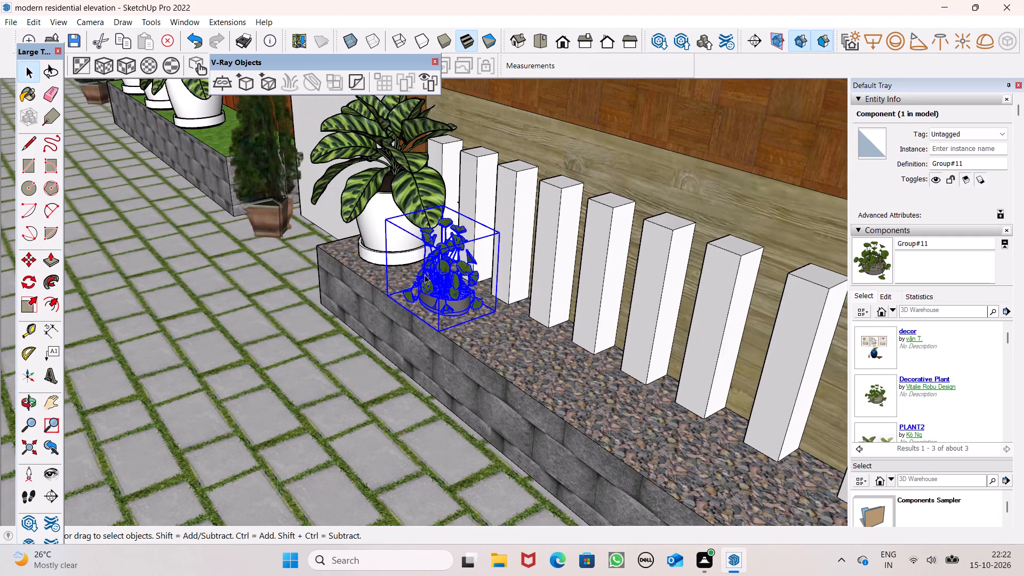
Copy the decorative plant about 1' 6 3/4" along the stone ledge, away from the nearest white pot.
scroll(425, 275, "down", 14)
middle_click_drag(523, 353, 645, 334)
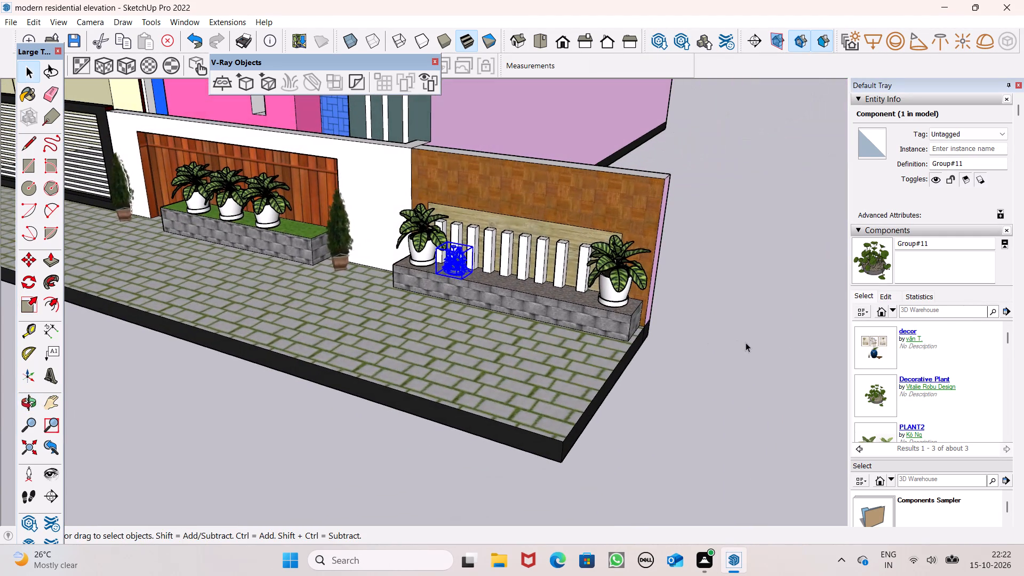
left_click(746, 341)
scroll(0, 63, "up", 1)
scroll(199, 154, "up", 1)
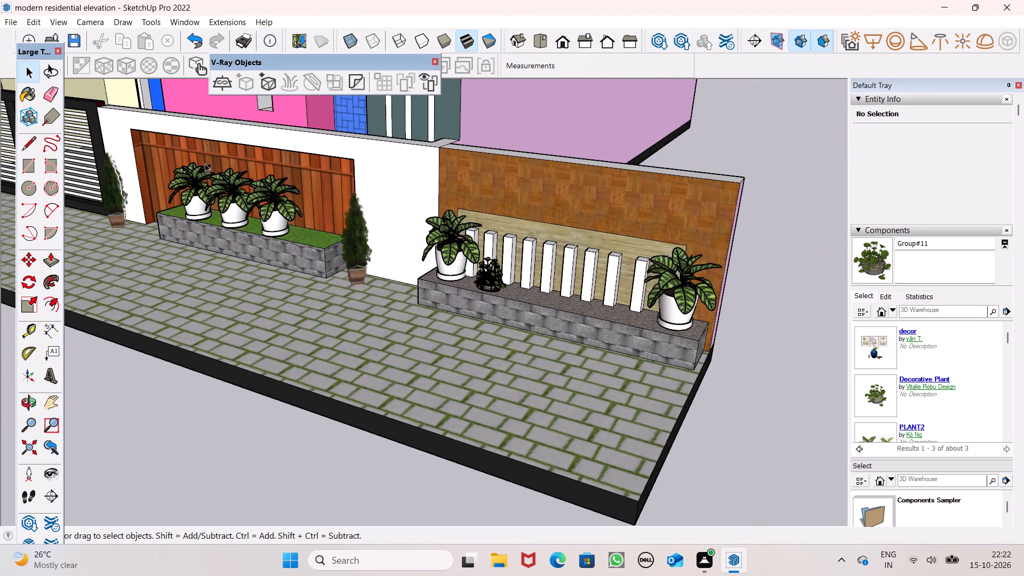
scroll(205, 163, "up", 1)
scroll(205, 188, "down", 4)
middle_click_drag(574, 396, 645, 359)
scroll(540, 302, "up", 6)
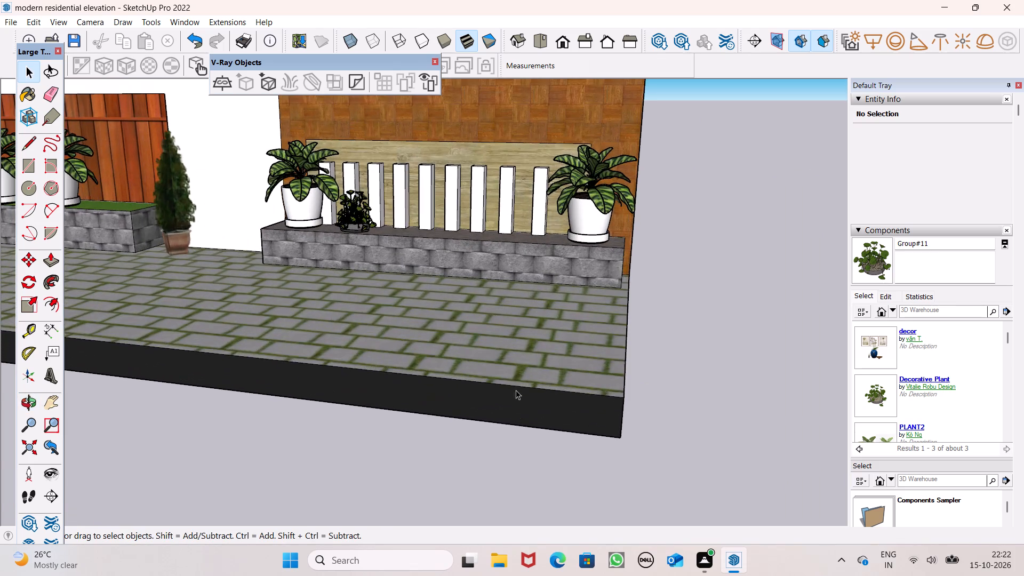
middle_click_drag(516, 406, 602, 505)
scroll(506, 293, "up", 2)
scroll(493, 305, "down", 3)
middle_click_drag(475, 327, 411, 404)
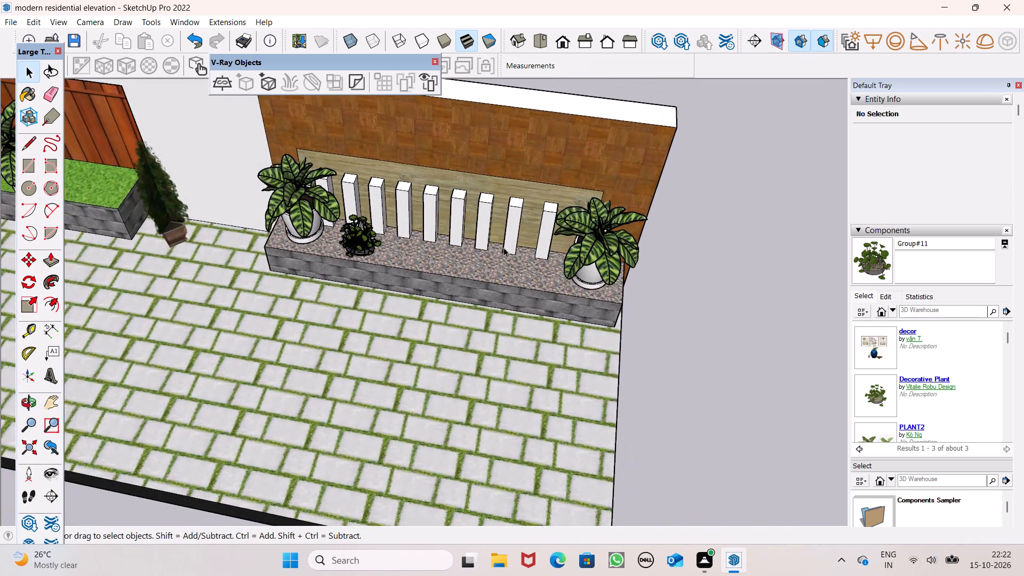
scroll(500, 245, "up", 5)
left_click(262, 251)
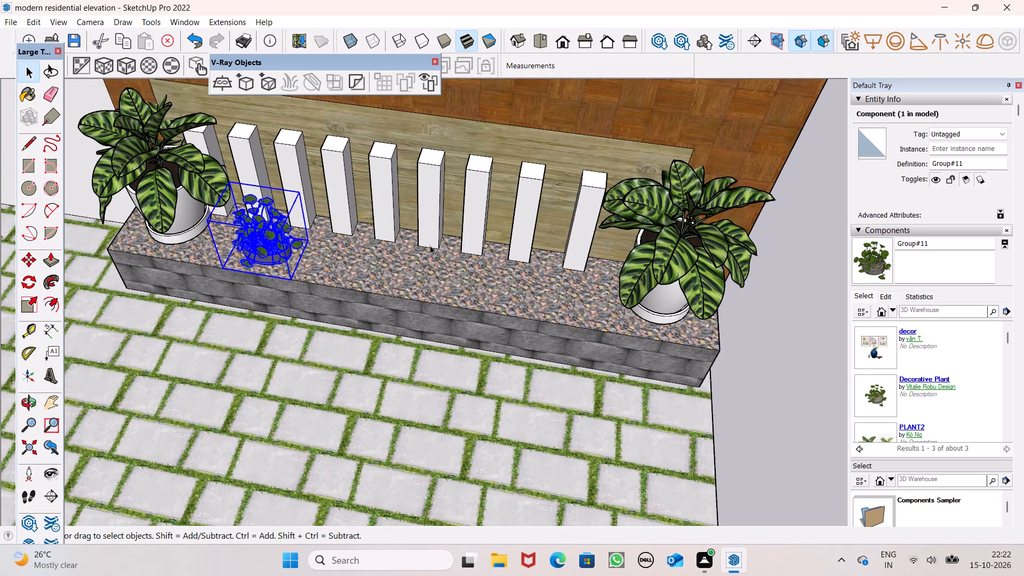
key("m")
key("Return")
left_click_drag(293, 279, 379, 289)
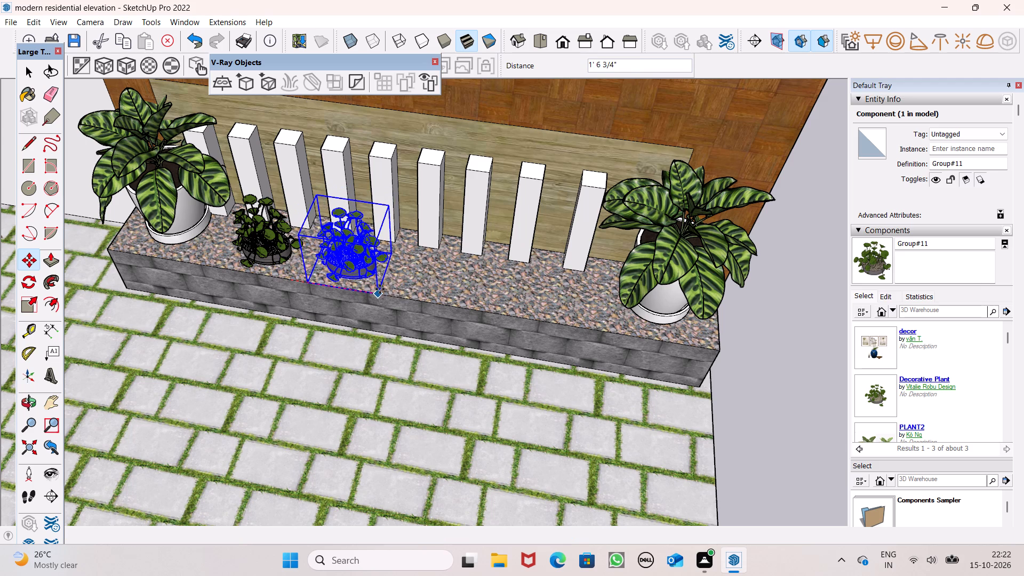
Add two more decorative plant copies at roughly 1' 8" spacing along the ledge, continuing the row towards the far white pot, and deselect.
left_click_drag(375, 295, 404, 300)
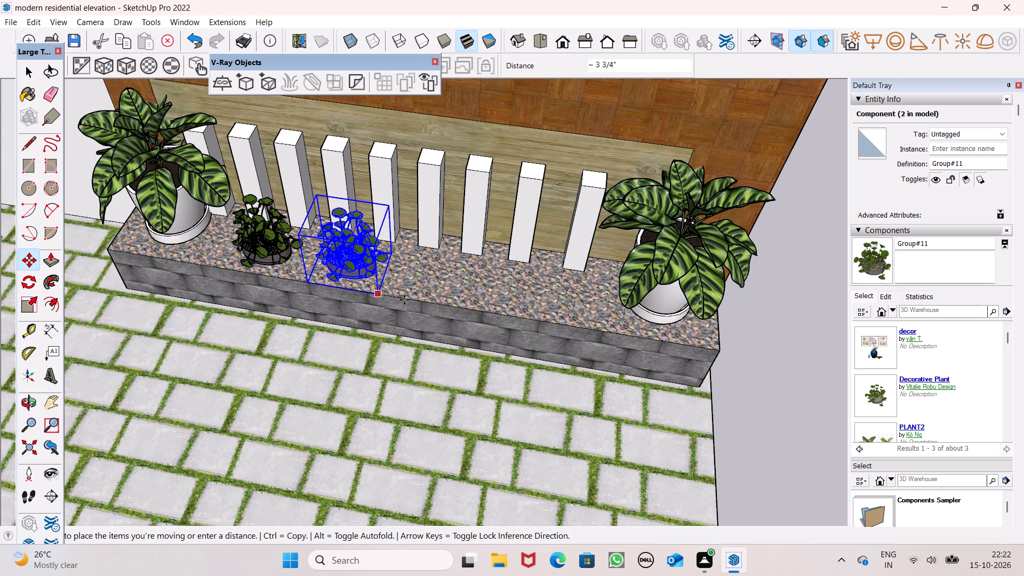
left_click_drag(404, 300, 472, 313)
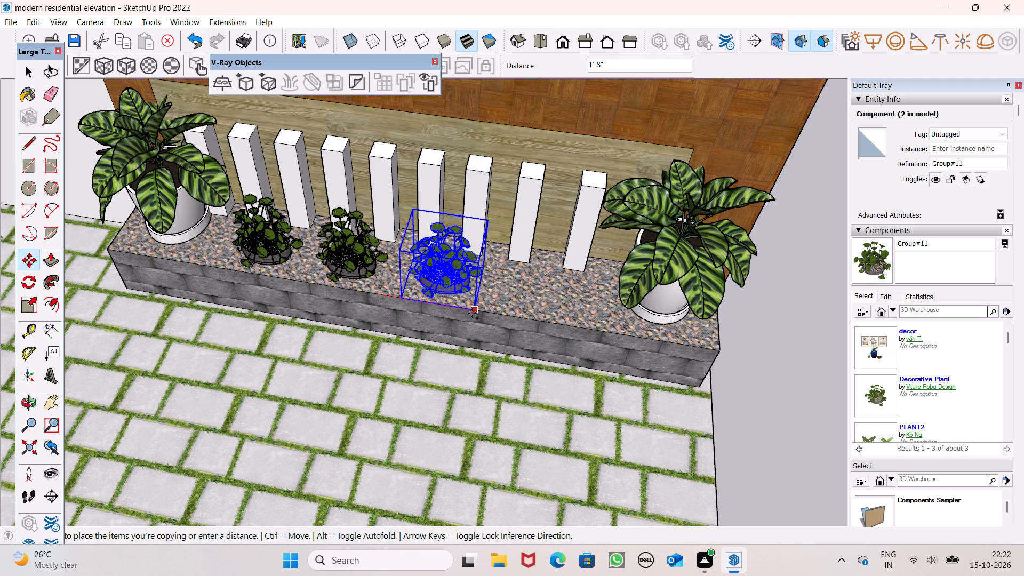
left_click_drag(472, 313, 469, 314)
left_click_drag(468, 315, 593, 334)
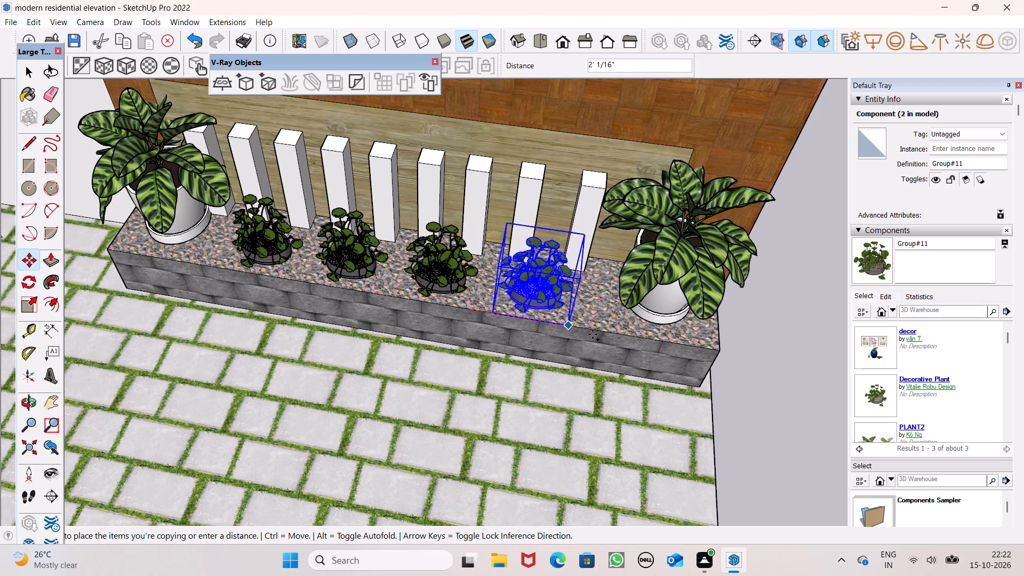
left_click_drag(593, 334, 568, 332)
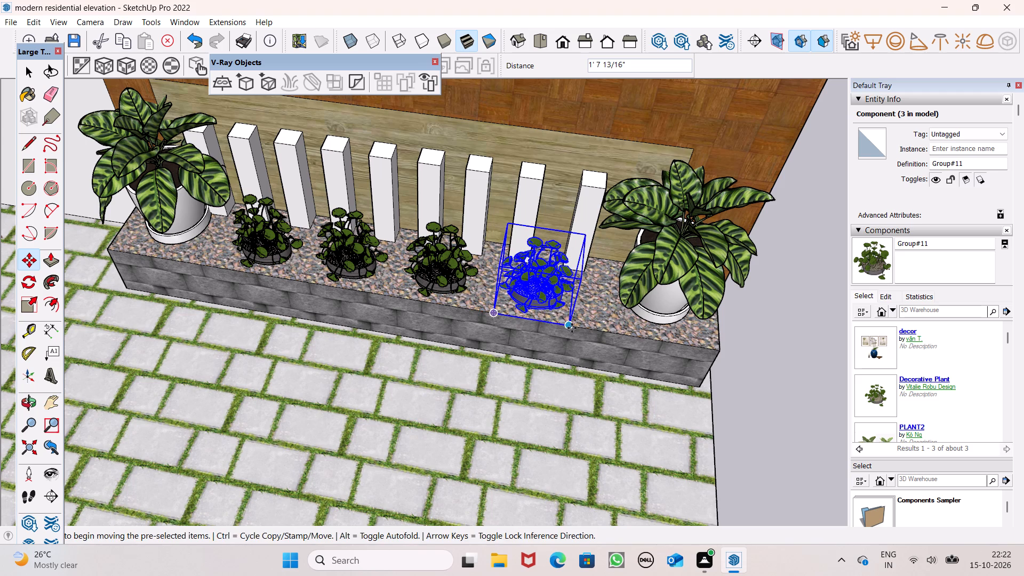
scroll(572, 328, "down", 6)
key("space")
left_click(765, 375)
Examine the planted ledge and boundary wall in the context of the whole front elevation.
scroll(663, 268, "down", 13)
middle_click_drag(587, 303, 682, 153)
scroll(675, 178, "down", 4)
scroll(572, 212, "down", 12)
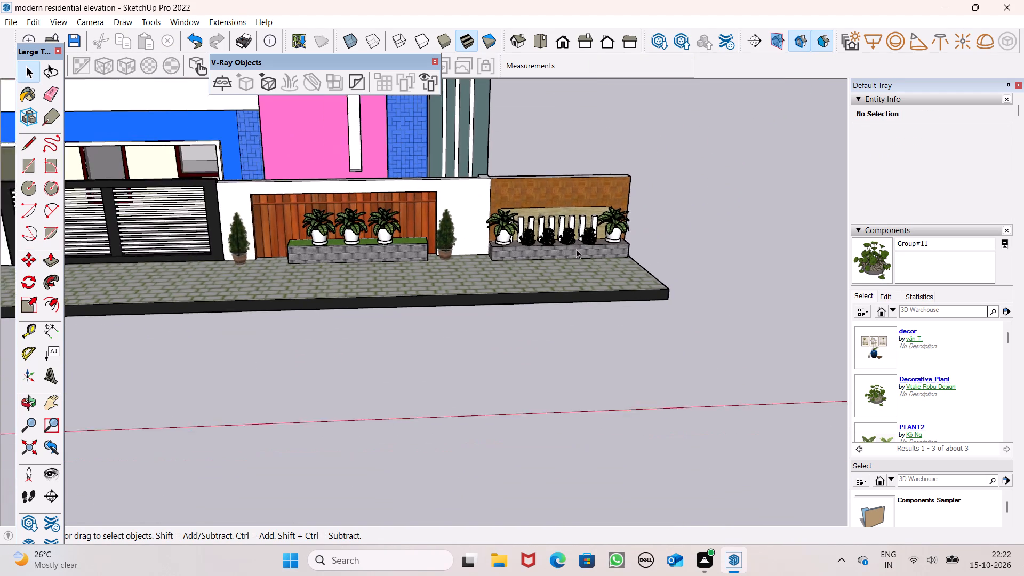
scroll(573, 272, "down", 20)
scroll(573, 272, "down", 9)
scroll(532, 313, "down", 2)
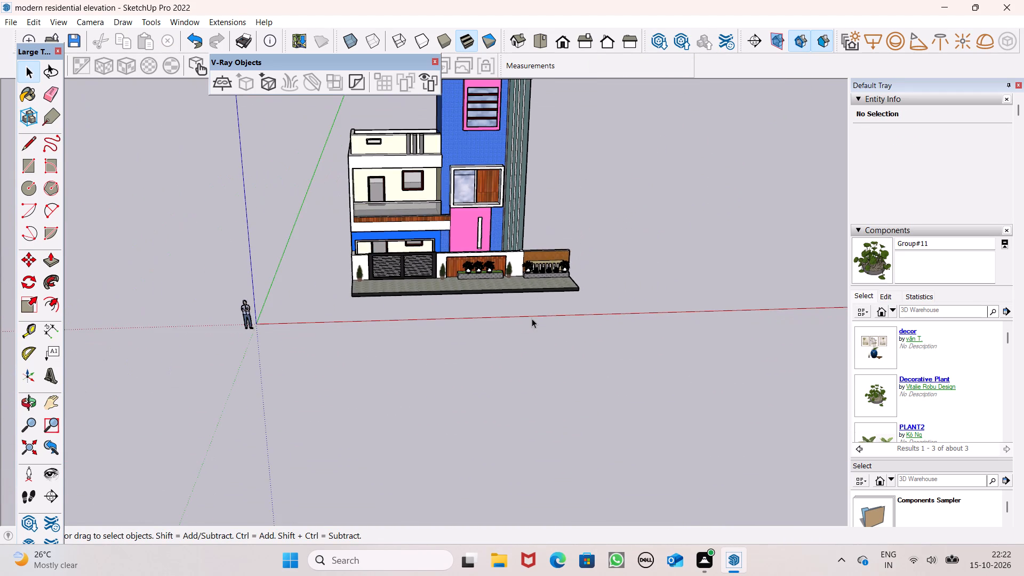
scroll(532, 318, "down", 3)
scroll(450, 182, "up", 1)
scroll(450, 182, "down", 1)
scroll(450, 182, "up", 2)
scroll(452, 208, "down", 3)
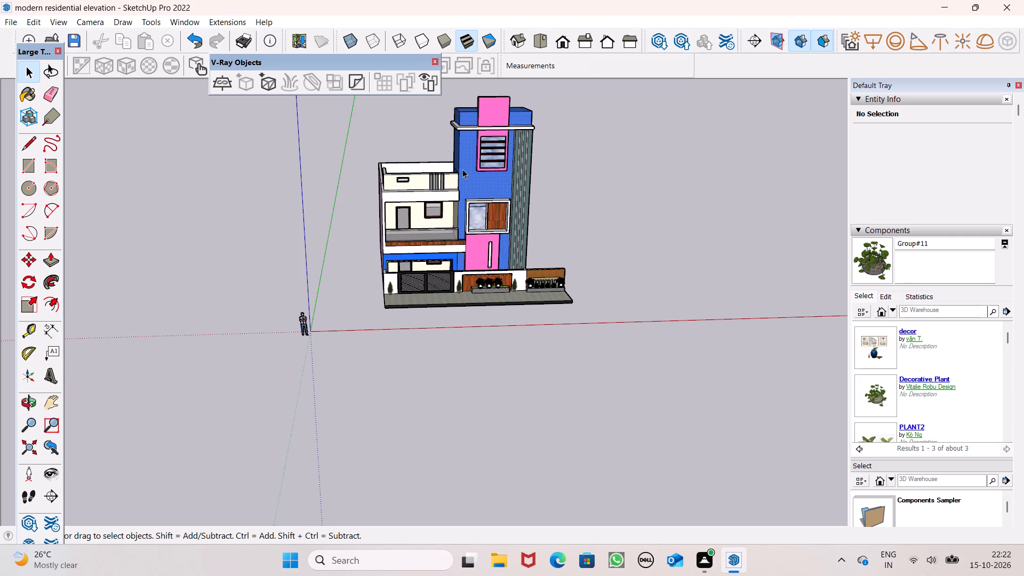
scroll(460, 84, "down", 1)
scroll(460, 84, "up", 10)
Save the modern residential elevation model.
key("ctrl+s")
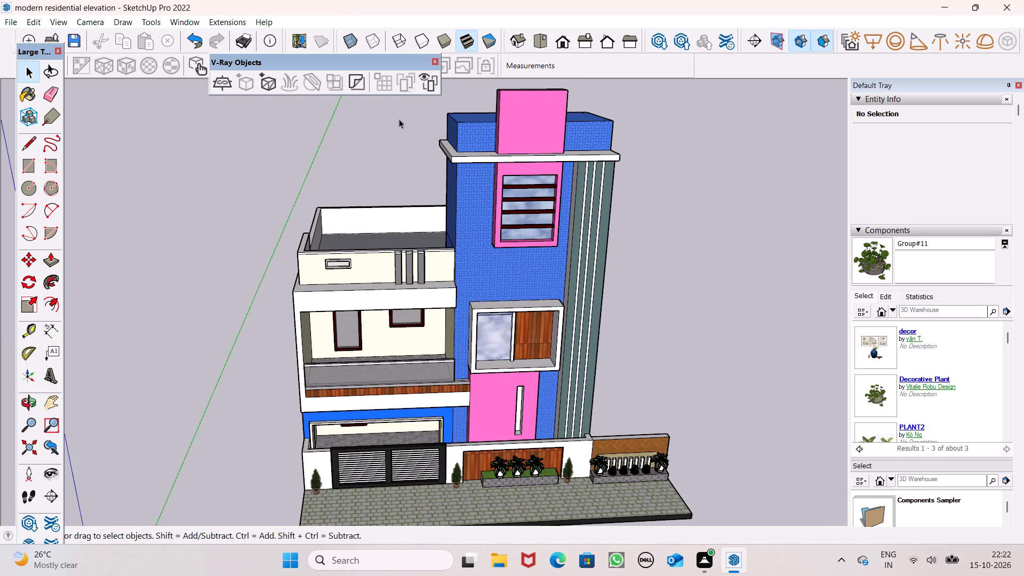
scroll(435, 209, "down", 3)
key("ctrl+s")
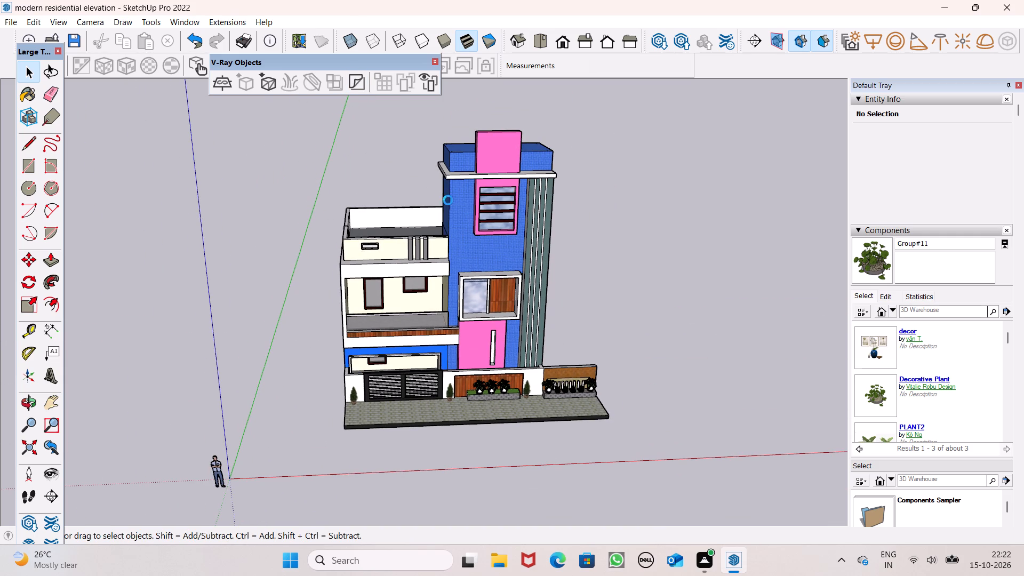
Export a 2D graphic of the whole building in perspective, showing the street front and the plain side wall.
scroll(475, 223, "down", 2)
scroll(501, 288, "up", 4)
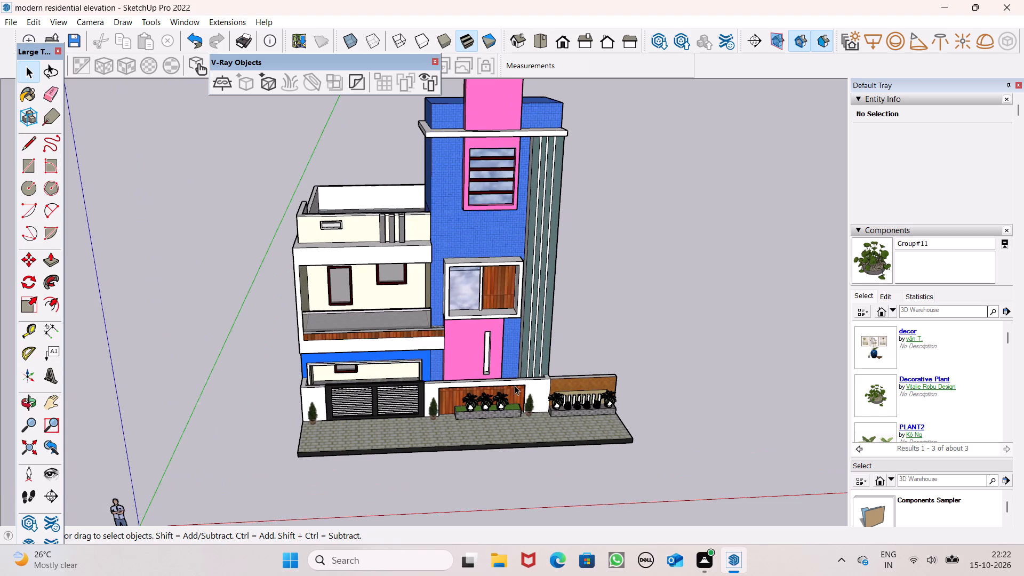
middle_click_drag(510, 390, 561, 387)
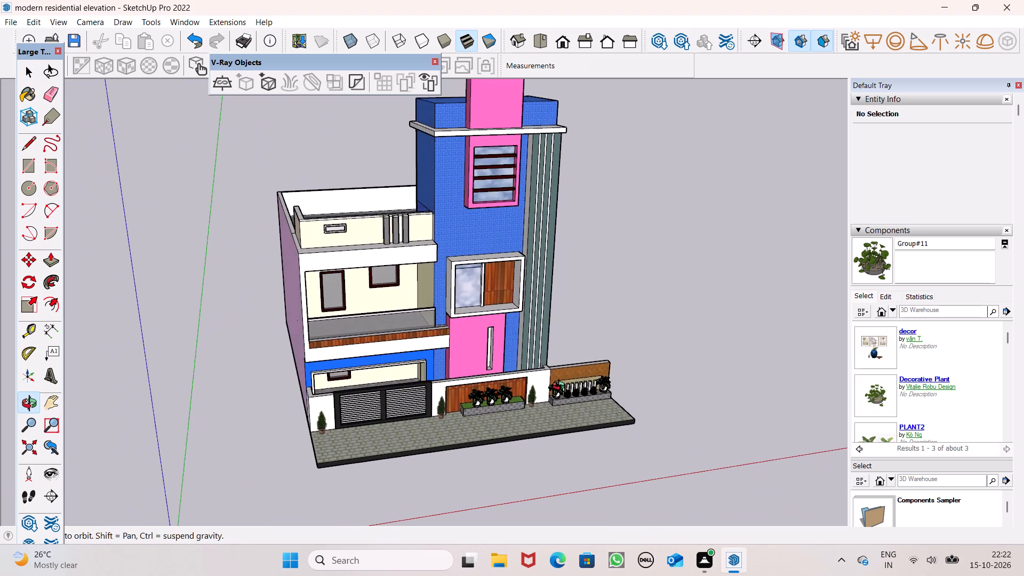
middle_click_drag(561, 387, 517, 344)
scroll(494, 306, "down", 2)
middle_click_drag(548, 334, 557, 320)
scroll(560, 319, "up", 4)
scroll(565, 325, "down", 2)
middle_click_drag(573, 355, 594, 350)
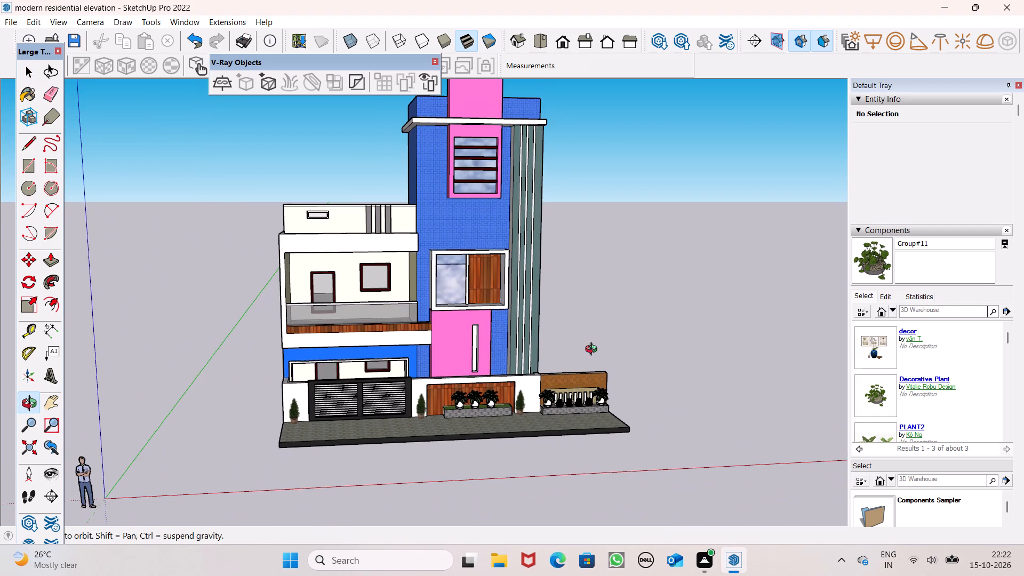
middle_click_drag(594, 350, 605, 363)
scroll(602, 342, "down", 3)
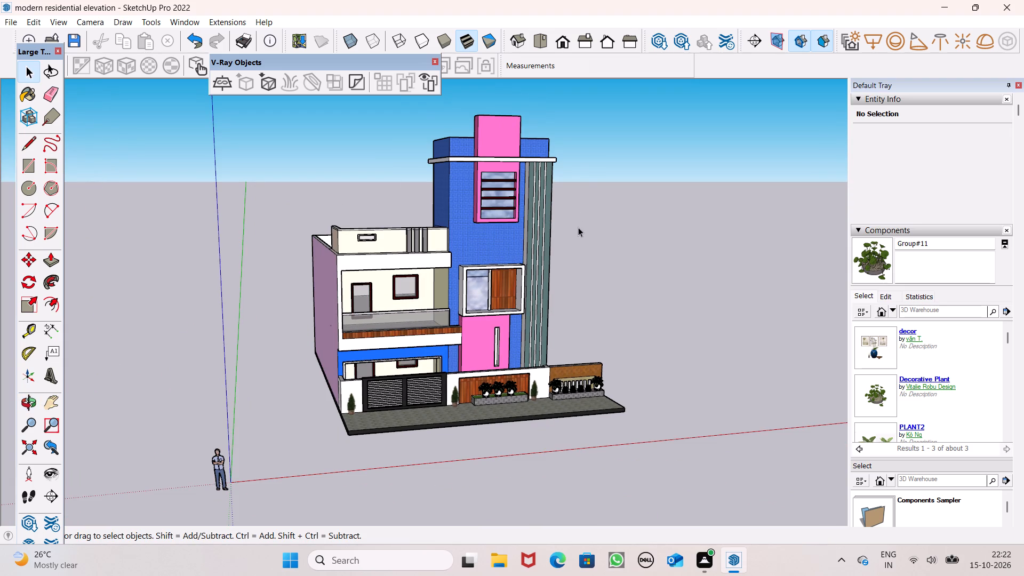
middle_click_drag(558, 277, 571, 287)
scroll(574, 205, "up", 2)
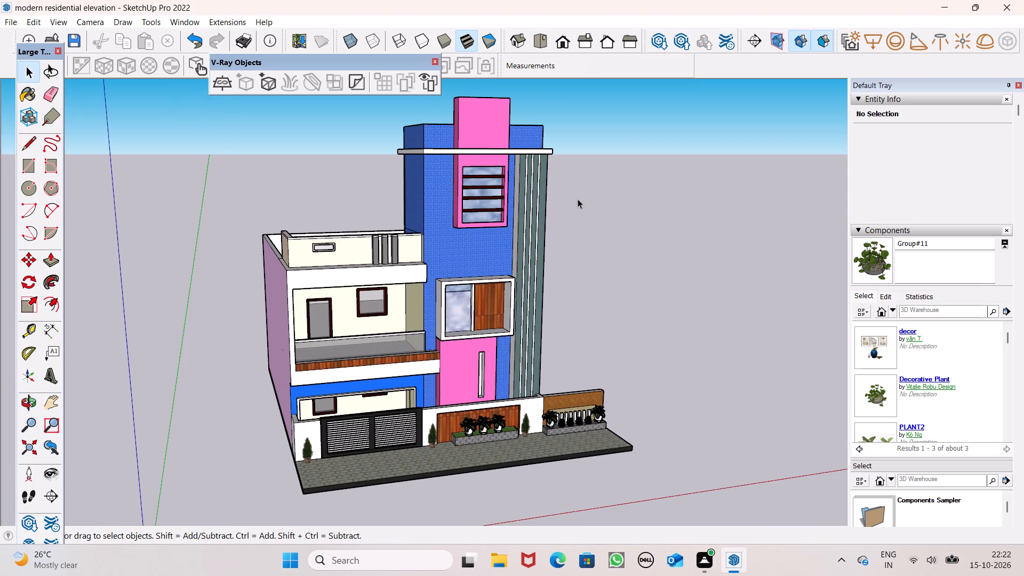
scroll(578, 199, "down", 1)
scroll(613, 182, "up", 1)
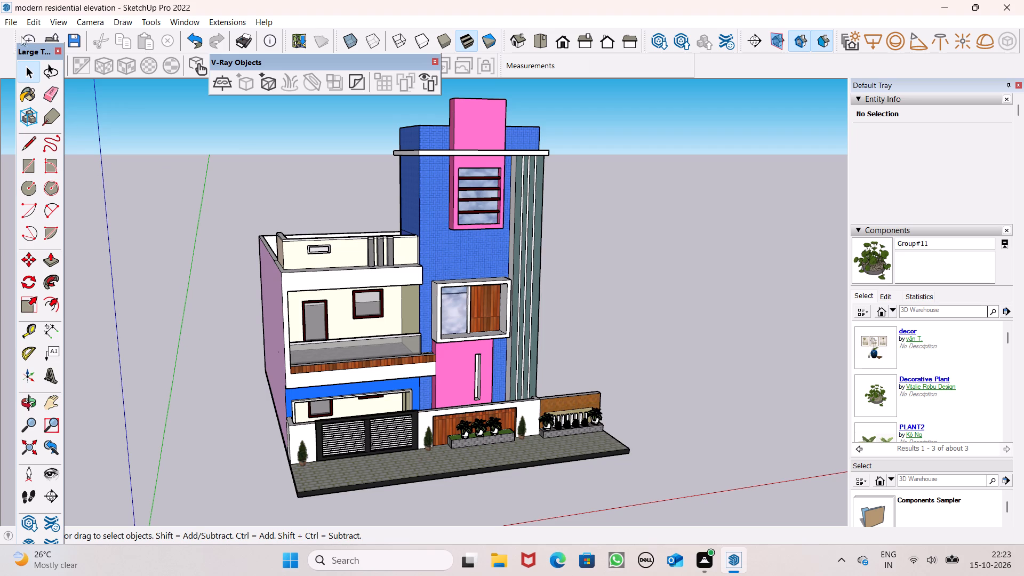
left_click(11, 25)
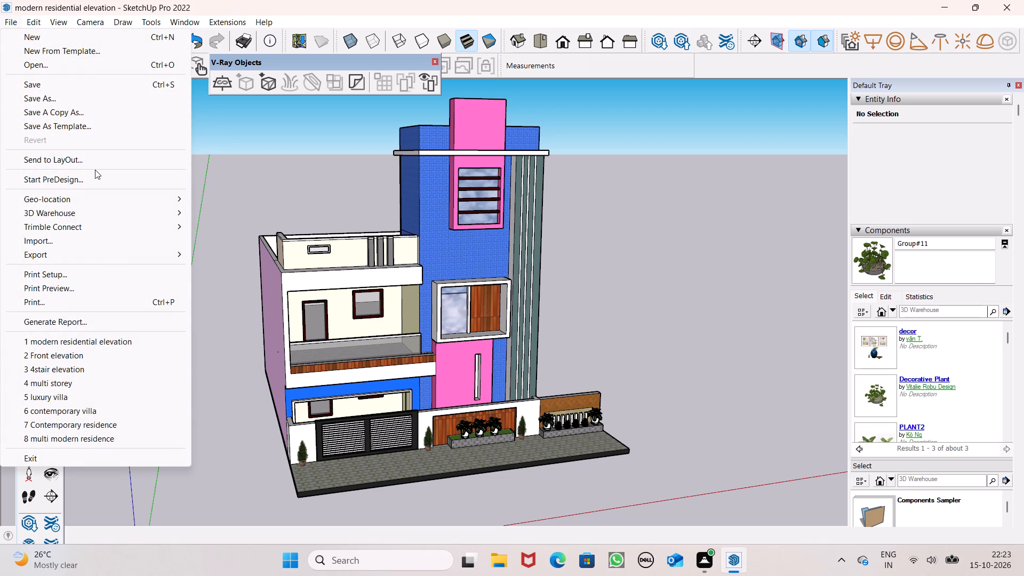
left_click(83, 258)
left_click(217, 268)
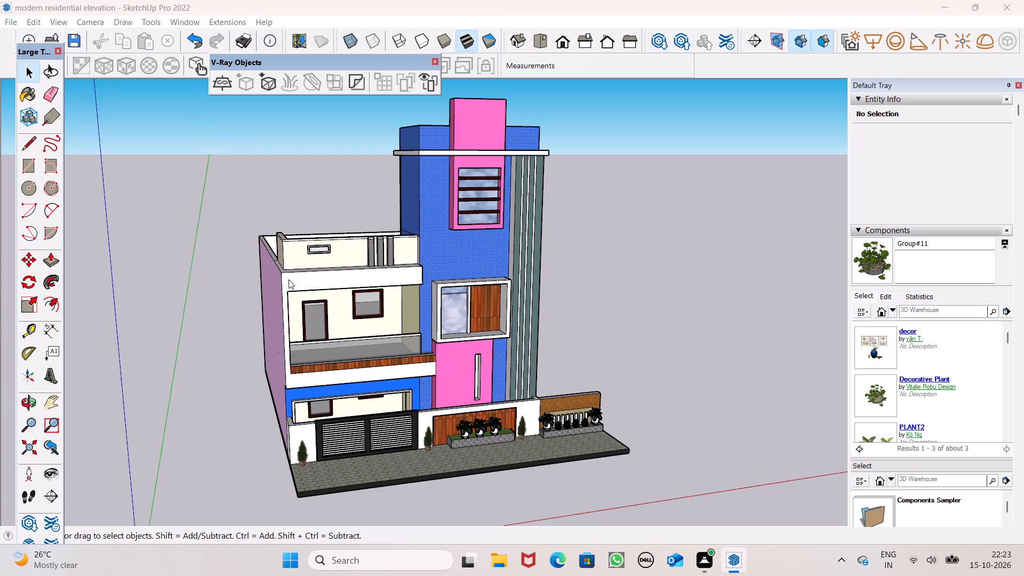
left_click(401, 324)
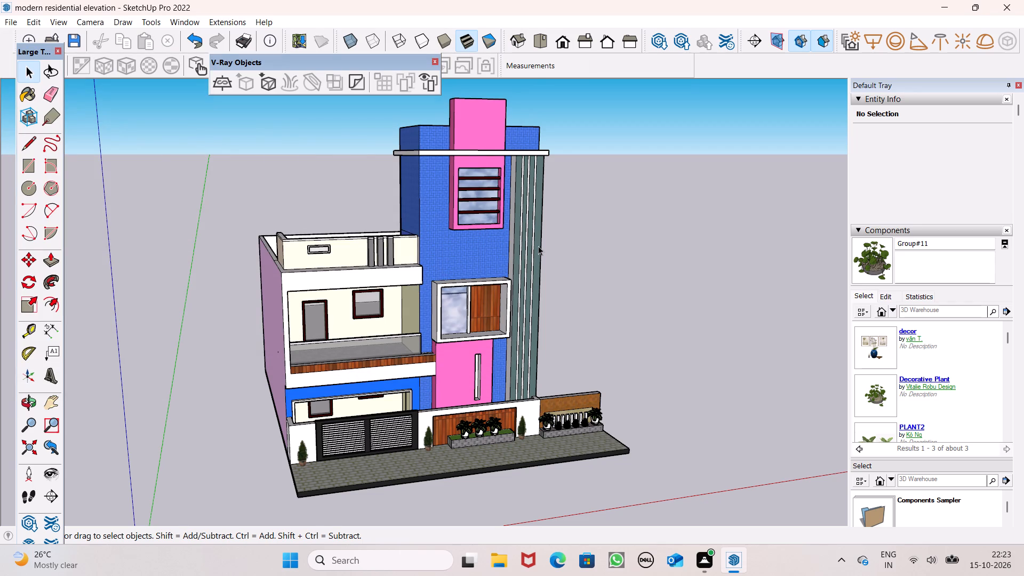
Examine the completed building's front, side wall, balcony and boundary wall planting for a final check.
scroll(538, 246, "down", 1)
scroll(342, 363, "up", 1)
scroll(338, 301, "down", 2)
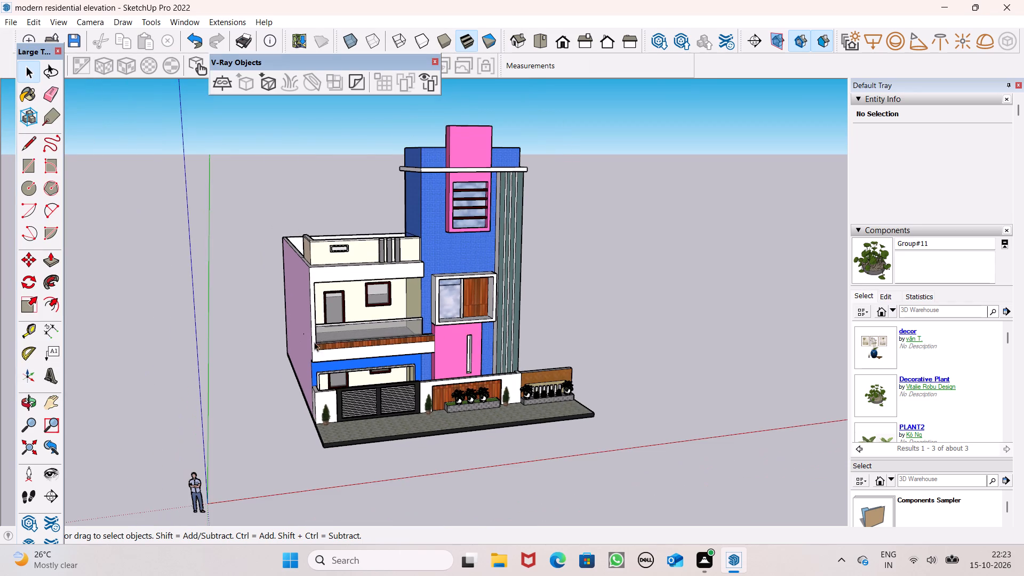
scroll(290, 346, "up", 5)
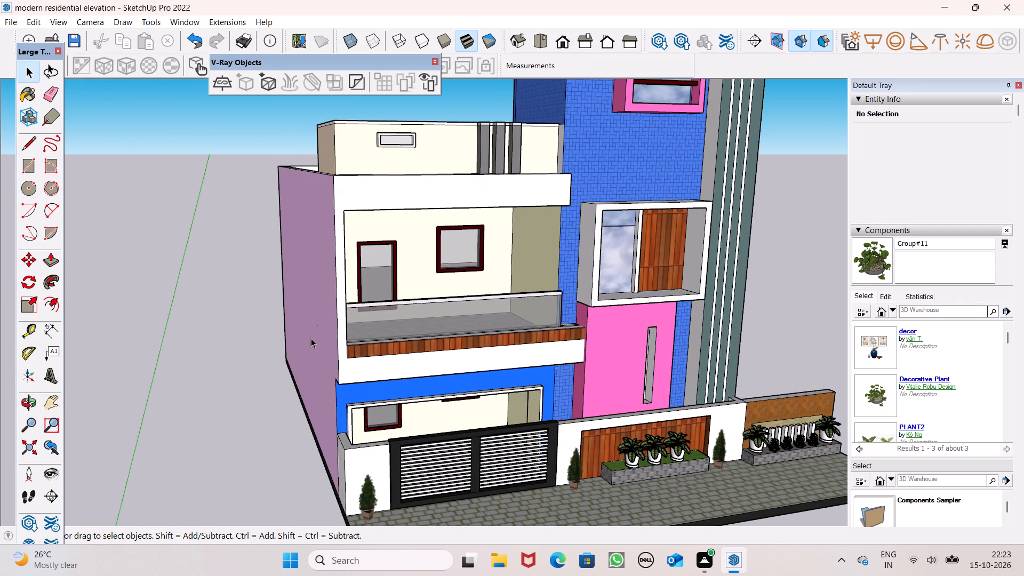
scroll(707, 140, "down", 7)
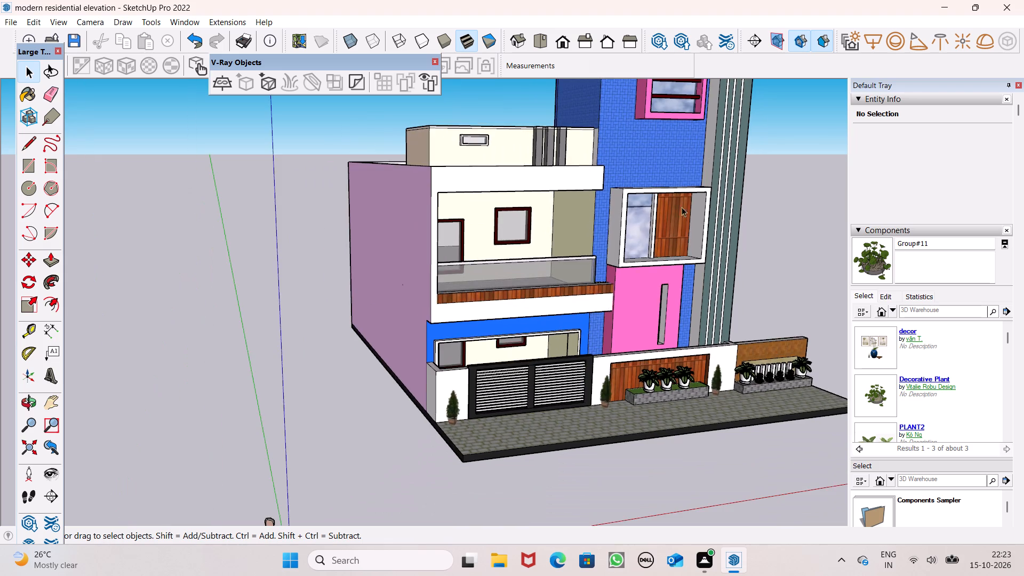
scroll(682, 207, "down", 3)
scroll(655, 276, "down", 6)
scroll(794, 130, "up", 4)
scroll(661, 202, "down", 5)
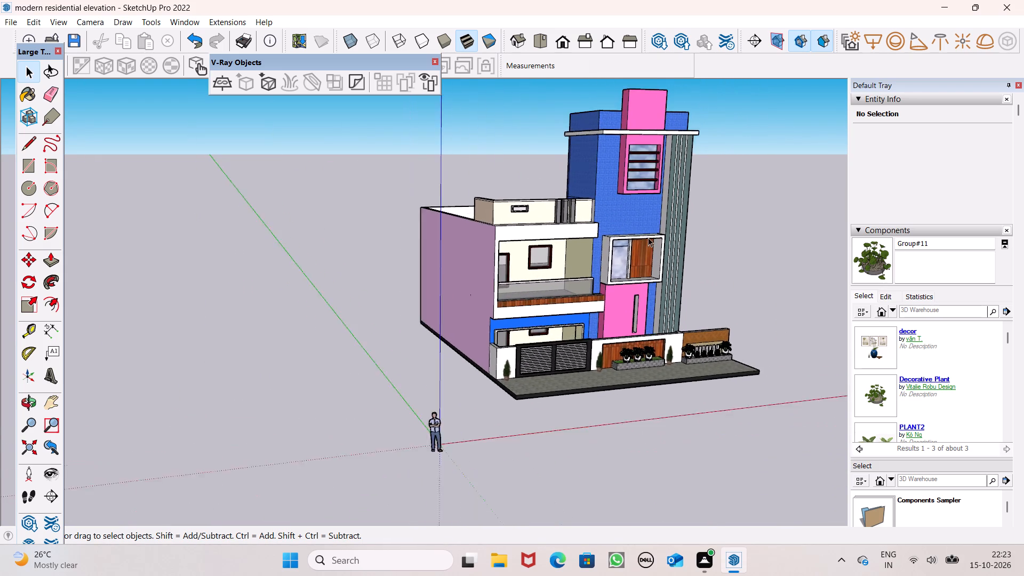
scroll(727, 171, "down", 1)
scroll(727, 171, "up", 6)
scroll(671, 186, "down", 4)
scroll(669, 109, "up", 2)
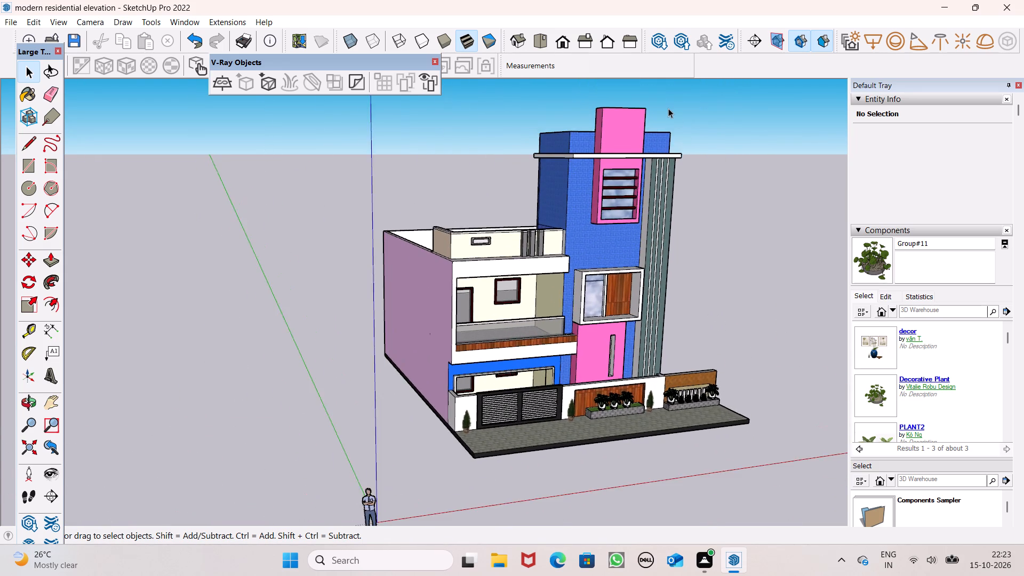
scroll(668, 108, "up", 1)
middle_click_drag(685, 216, 676, 165)
middle_click(676, 165)
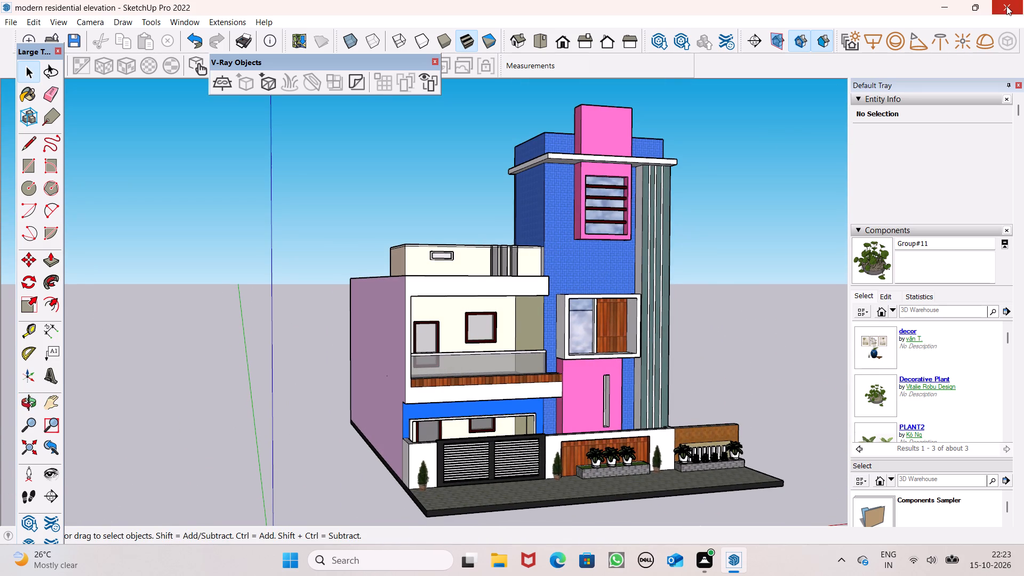